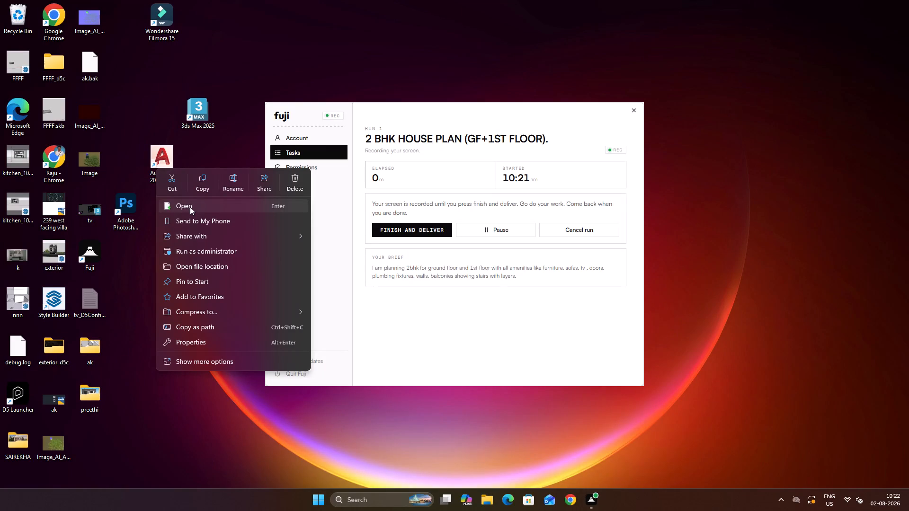
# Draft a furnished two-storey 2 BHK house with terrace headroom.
# Launch AutoCAD 2021, dismiss the drawing recovery notice and start a new blank drawing.
pyautogui.click(190, 207)
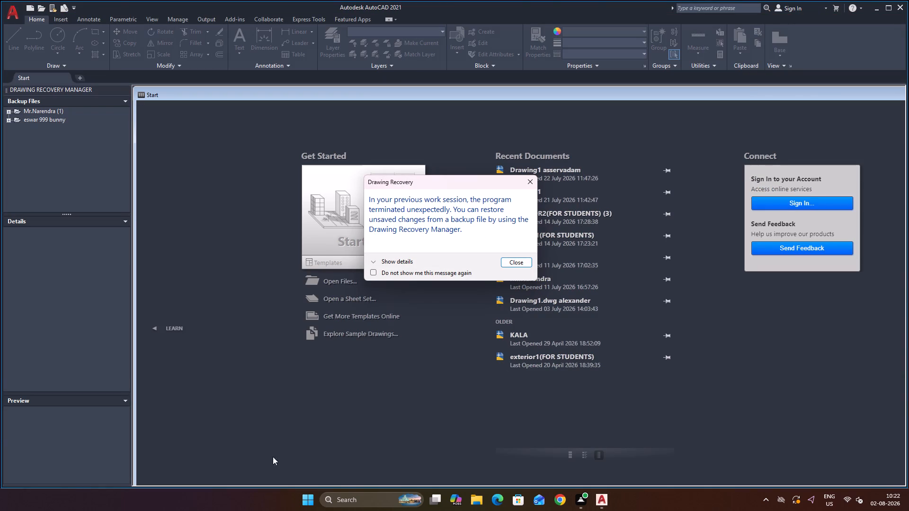
pyautogui.click(519, 259)
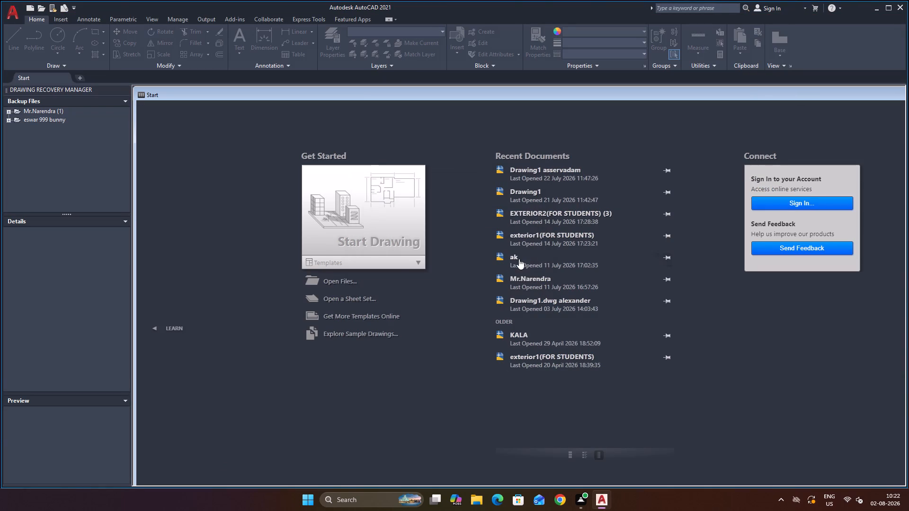
pyautogui.click(390, 229)
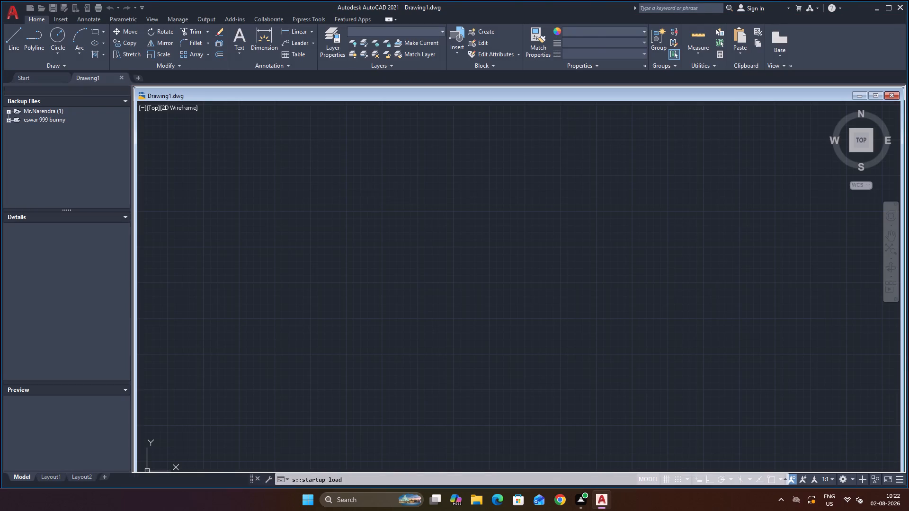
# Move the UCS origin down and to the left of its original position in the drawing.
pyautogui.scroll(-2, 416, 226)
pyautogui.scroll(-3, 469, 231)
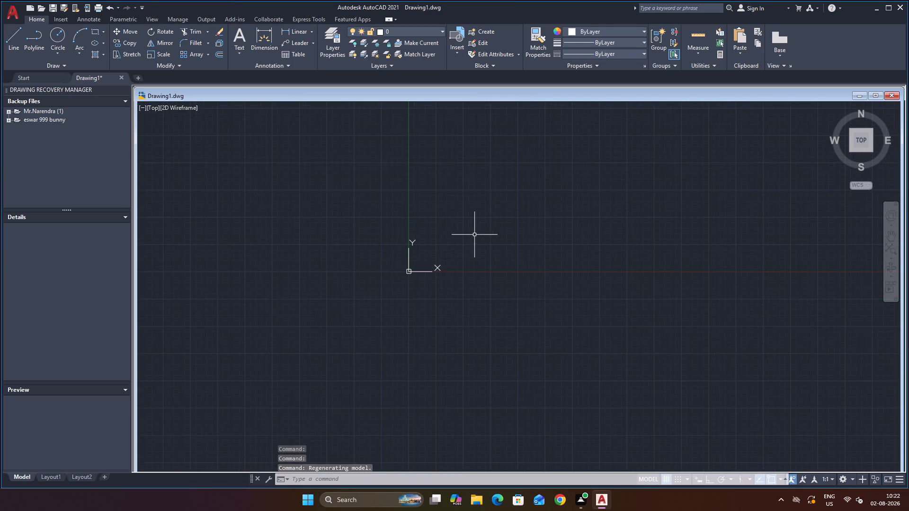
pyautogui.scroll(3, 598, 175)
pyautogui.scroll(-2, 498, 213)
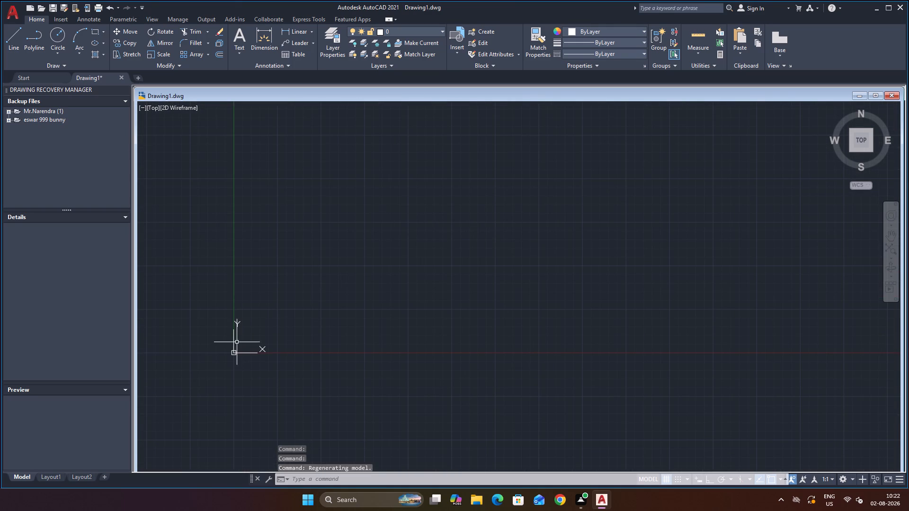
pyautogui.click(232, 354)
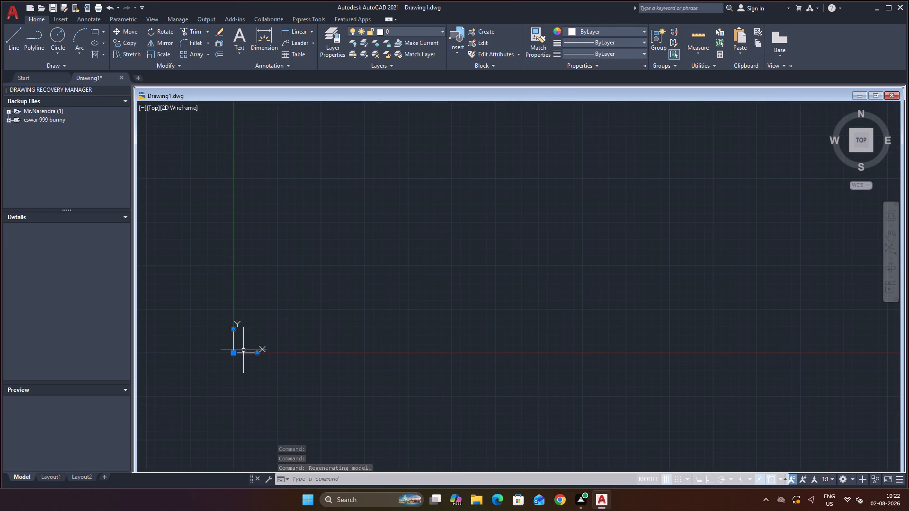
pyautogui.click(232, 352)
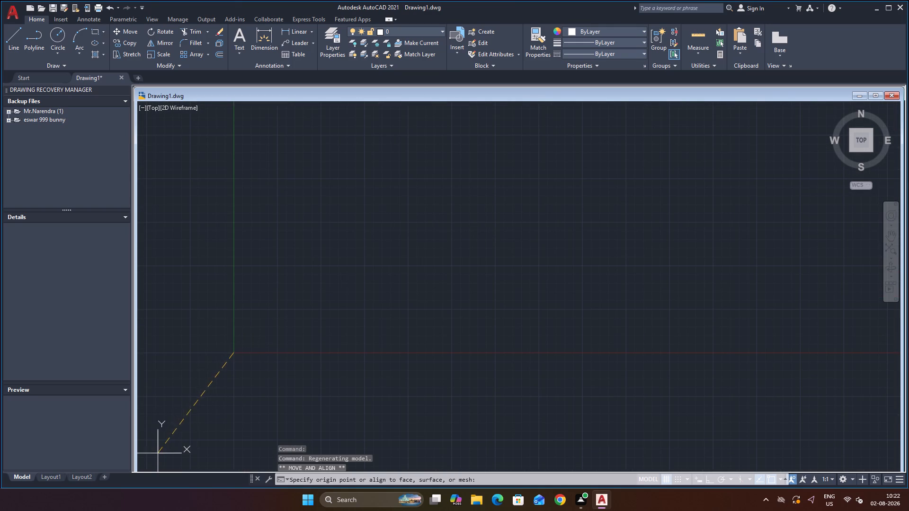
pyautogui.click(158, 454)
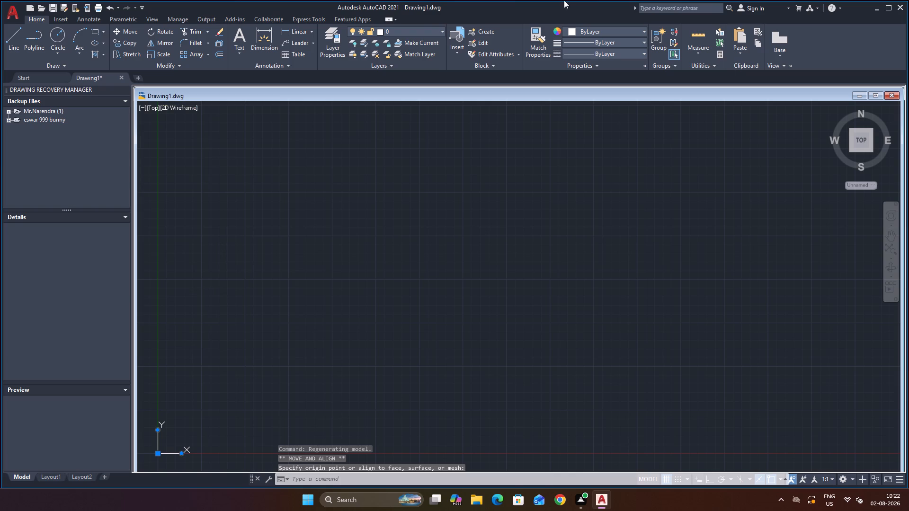
# Close the Drawing Recovery Manager and maximize the Drawing1 window, keeping the drawing open.
pyautogui.click(123, 77)
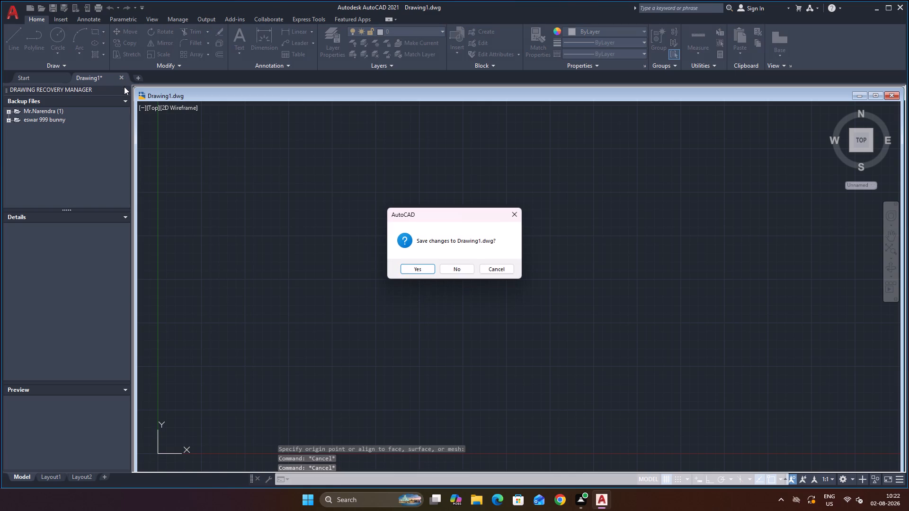
pyautogui.click(509, 216)
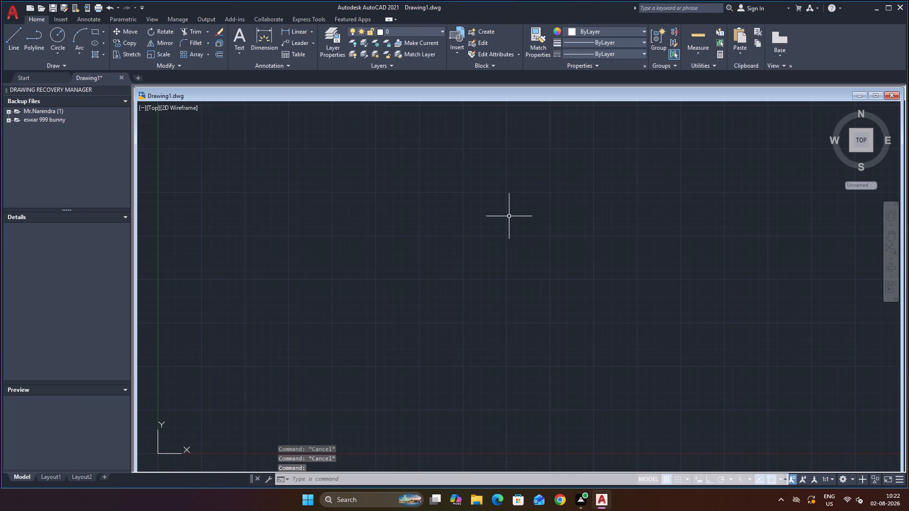
pyautogui.scroll(-2, 502, 239)
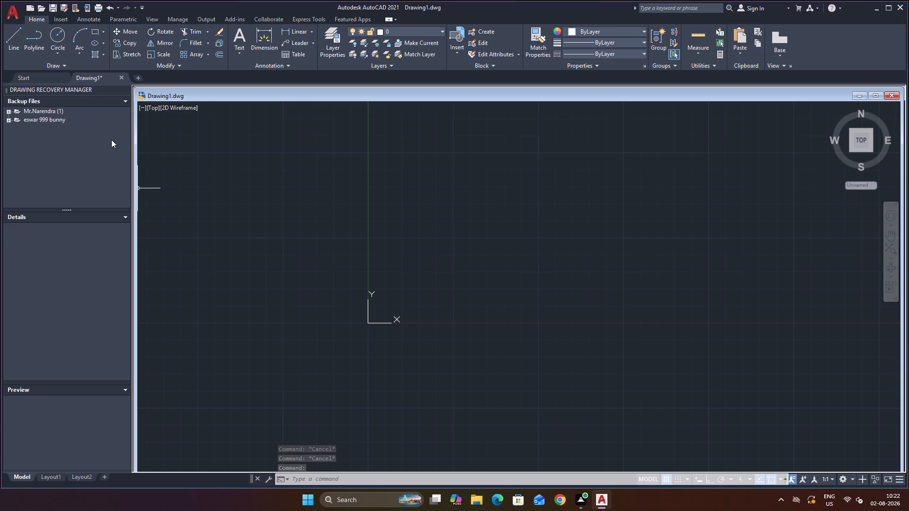
pyautogui.click(125, 89)
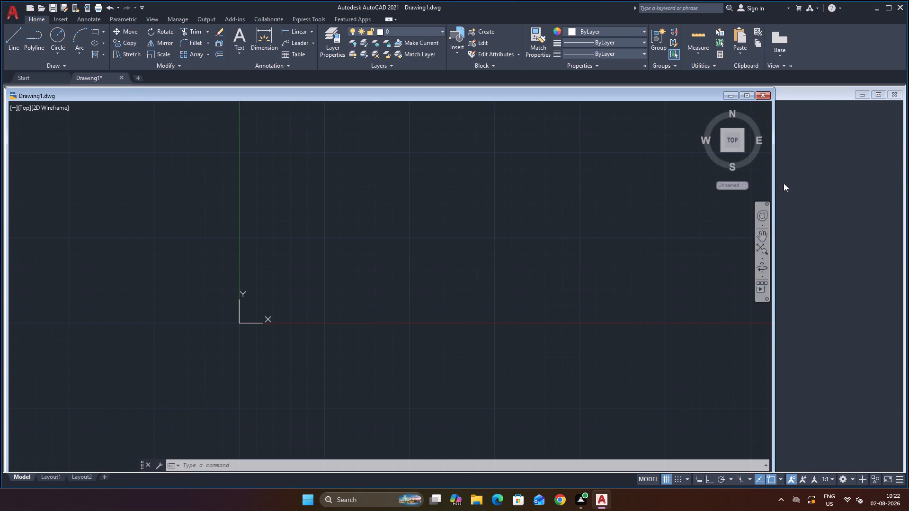
pyautogui.click(748, 94)
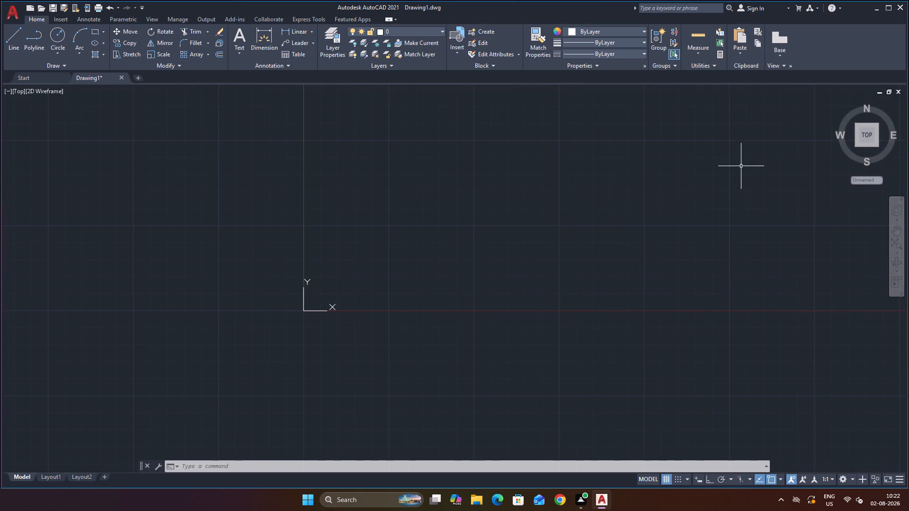
# Relocate the UCS origin to the lower-left corner of the drawing area.
pyautogui.scroll(-1, 742, 167)
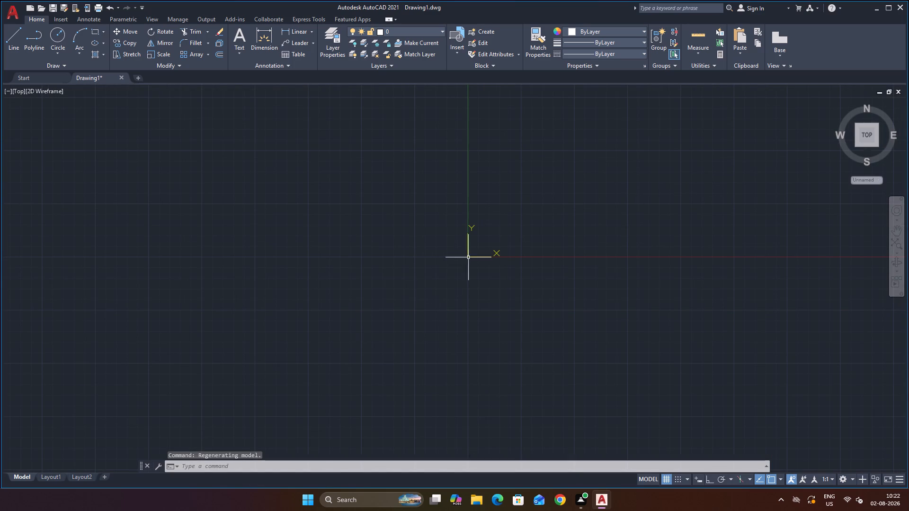
pyautogui.click(468, 257)
pyautogui.click(468, 257)
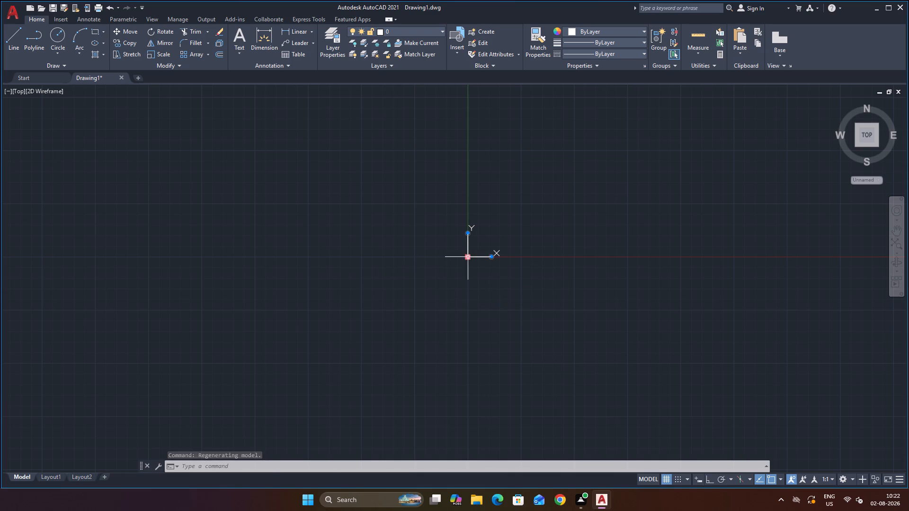
pyautogui.click(466, 258)
pyautogui.click(21, 452)
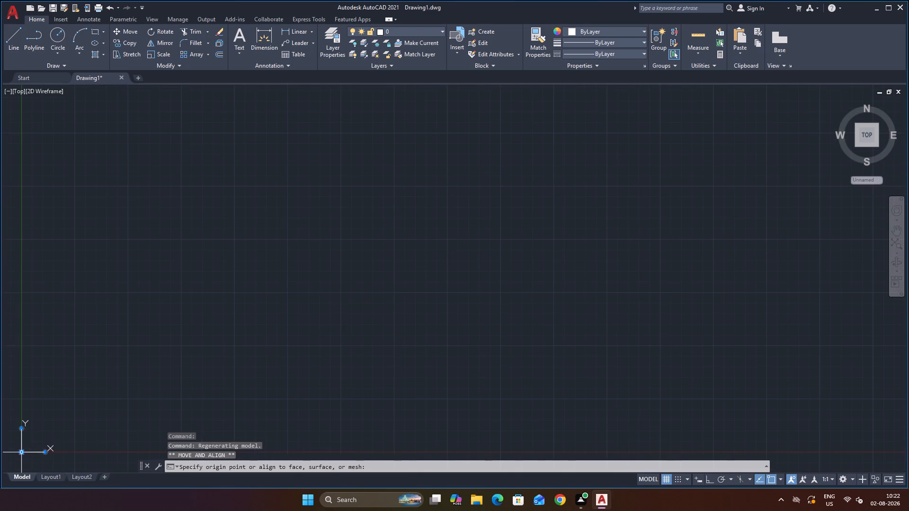
# Configure the drawing units to Engineering length with 0'-0" precision and an insertion scale in inches.
pyautogui.scroll(-2, 126, 361)
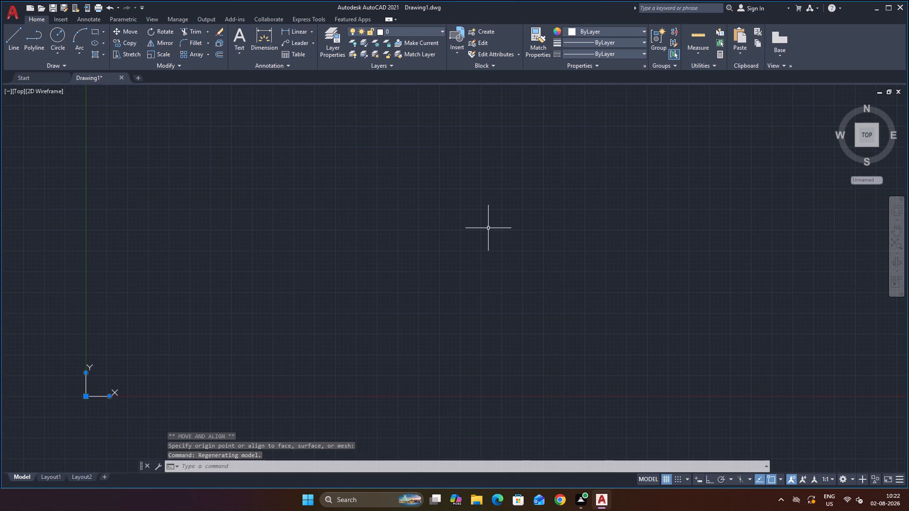
pyautogui.press('u')
pyautogui.press('n')
pyautogui.press('Return')
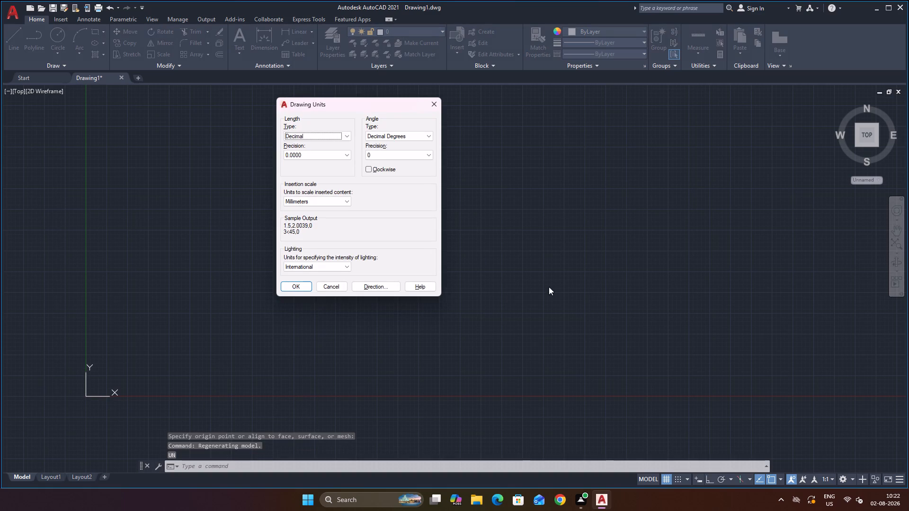
pyautogui.click(335, 135)
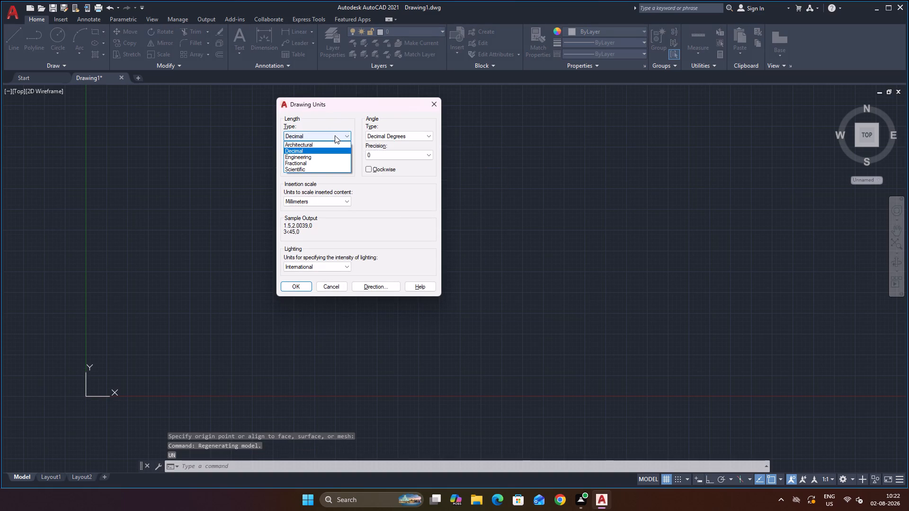
pyautogui.click(300, 157)
pyautogui.click(305, 152)
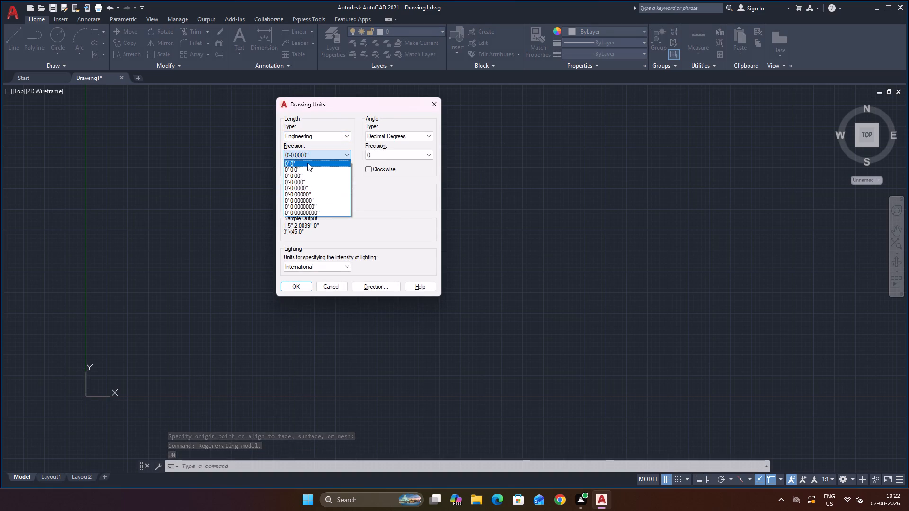
pyautogui.click(307, 163)
pyautogui.click(339, 198)
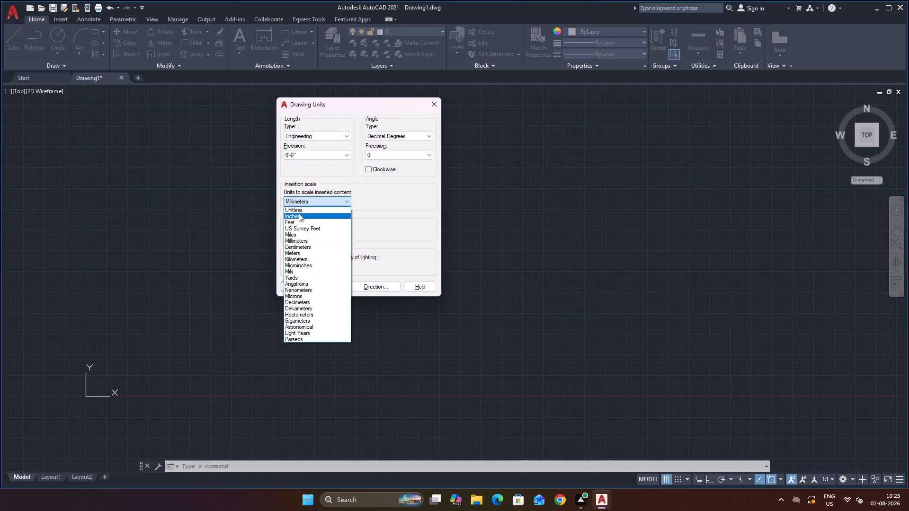
pyautogui.click(298, 215)
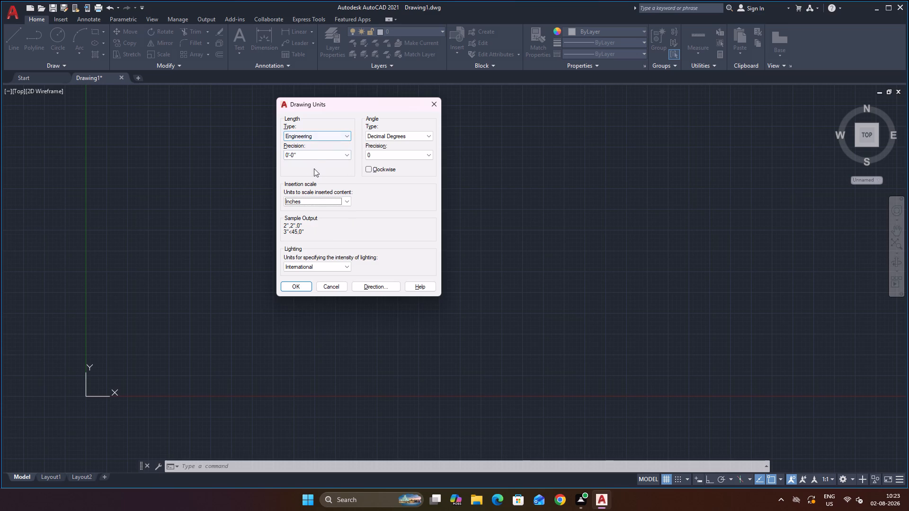
pyautogui.click(287, 287)
# Modify the ISO-25 dimension style's primary units to Engineering format with 0'-0" precision.
pyautogui.press('d')
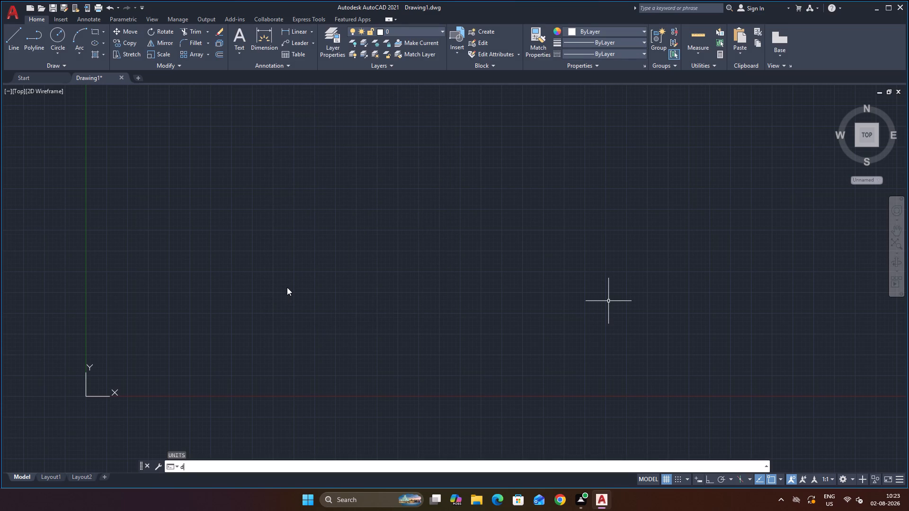
pyautogui.press('Return')
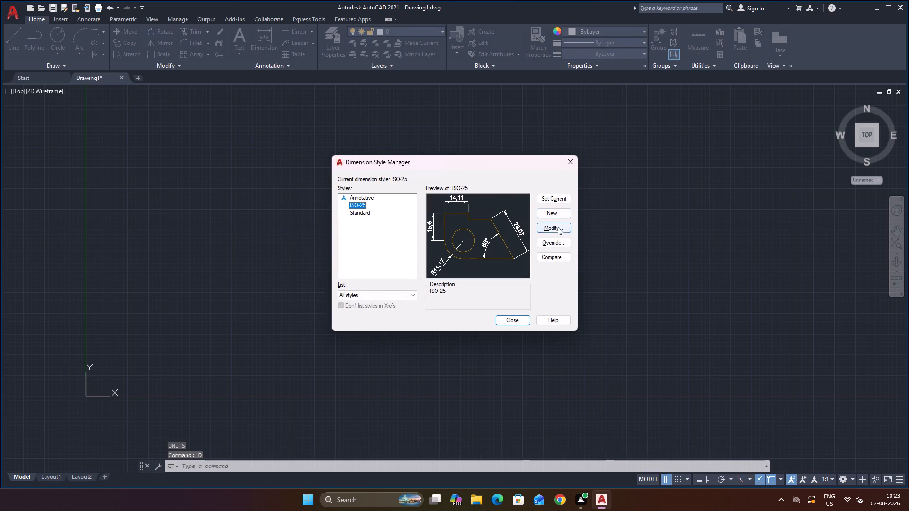
pyautogui.click(558, 227)
pyautogui.click(320, 181)
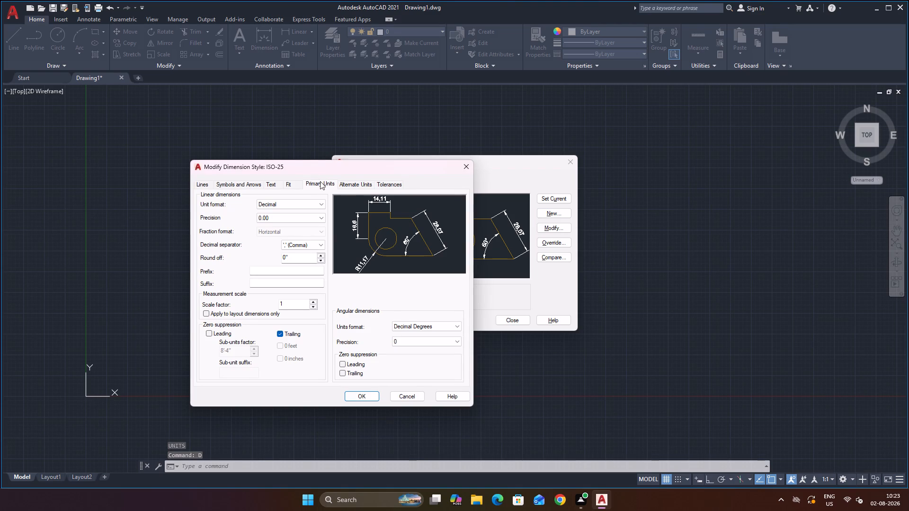
pyautogui.click(293, 199)
pyautogui.click(295, 203)
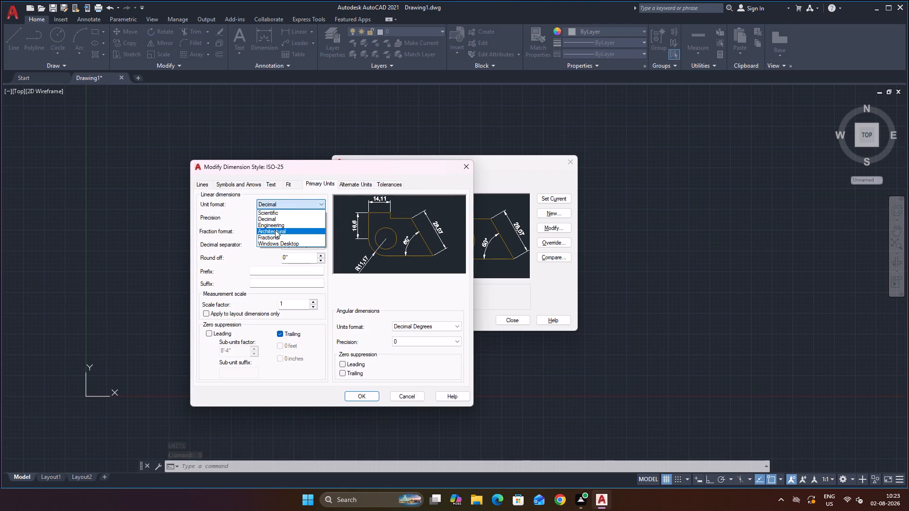
pyautogui.click(270, 226)
pyautogui.click(272, 220)
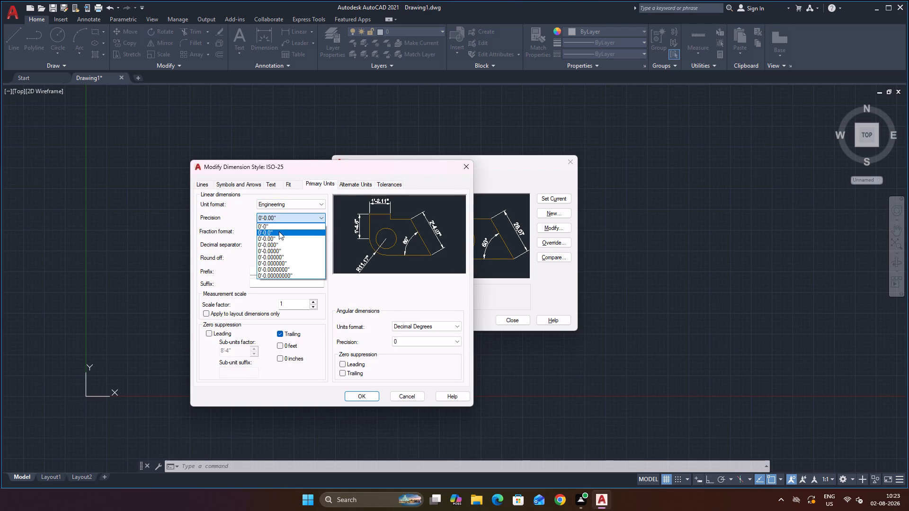
pyautogui.click(276, 228)
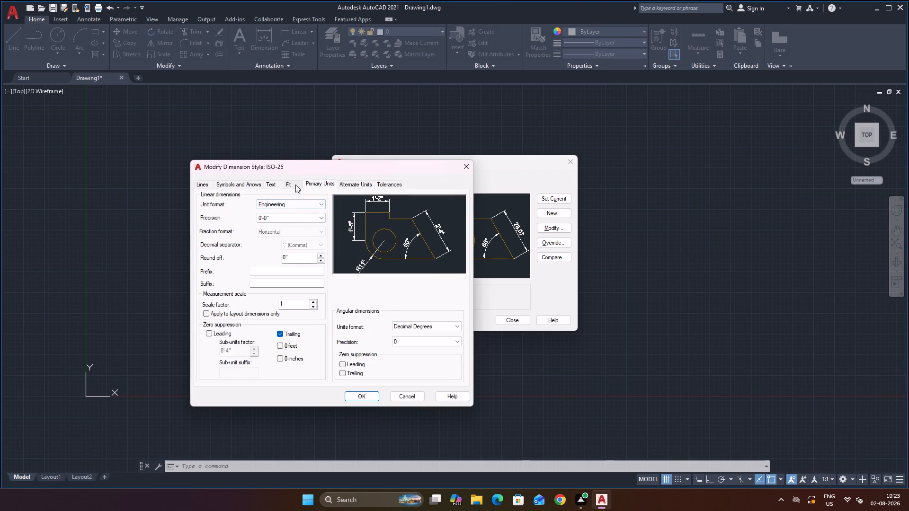
# Set the ISO-25 dimension text height to 10", make the style current and finish the dimension style setup.
pyautogui.click(276, 185)
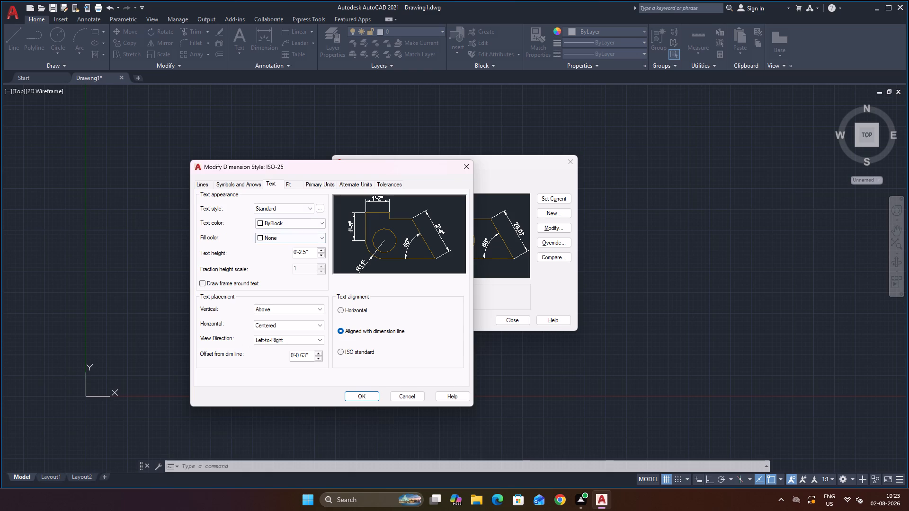
pyautogui.moveTo(311, 253); pyautogui.dragTo(275, 247)
pyautogui.write('10')
pyautogui.click(410, 289)
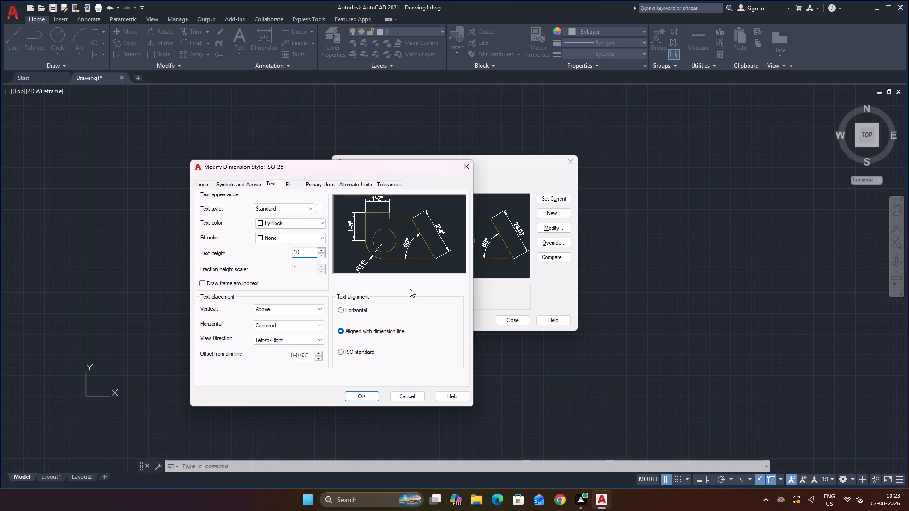
pyautogui.press('Return')
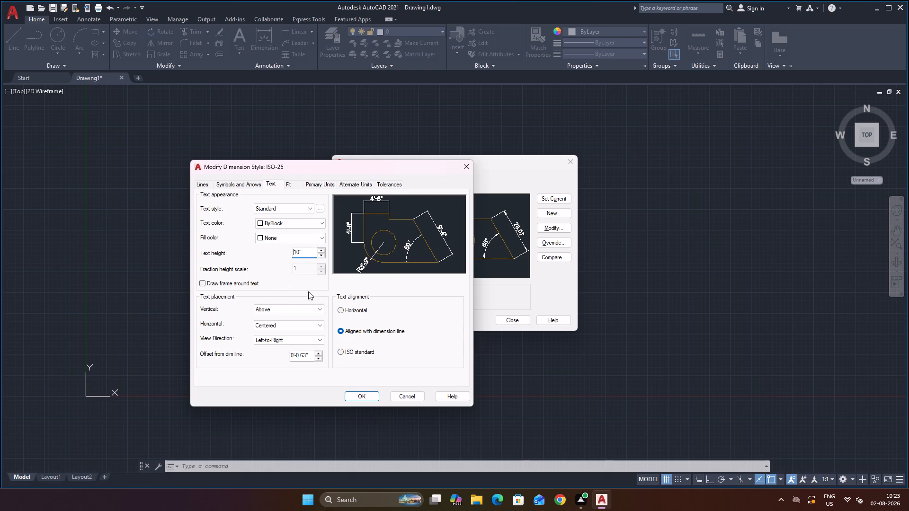
pyautogui.click(369, 395)
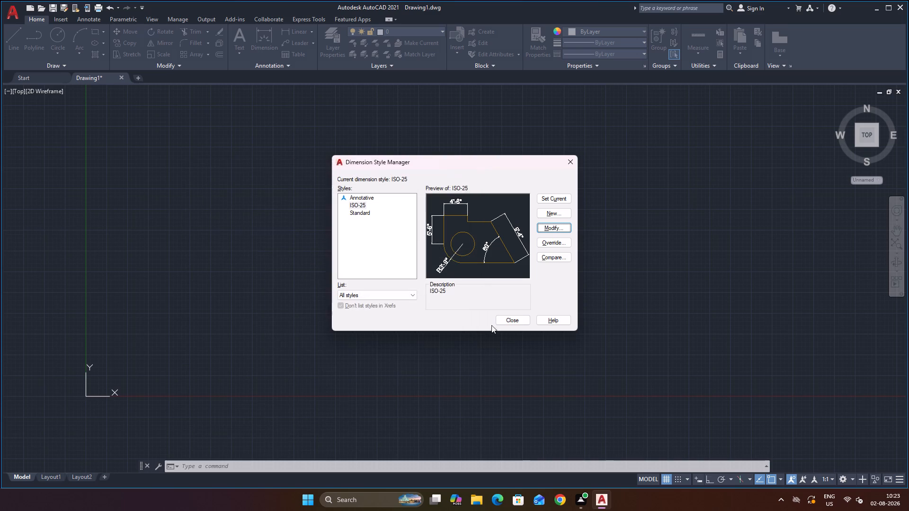
pyautogui.click(556, 194)
pyautogui.click(558, 198)
pyautogui.click(512, 319)
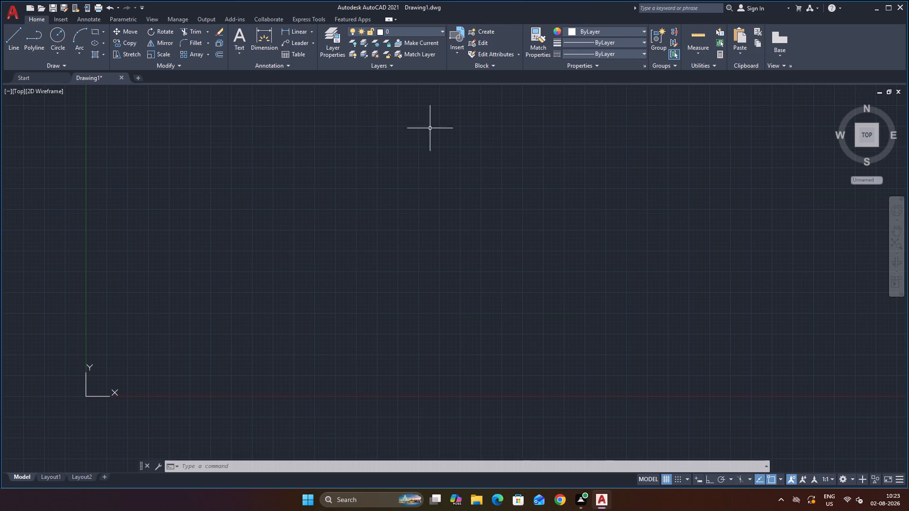
# Add four new layers to the drawing with the layer manager.
pyautogui.click(339, 38)
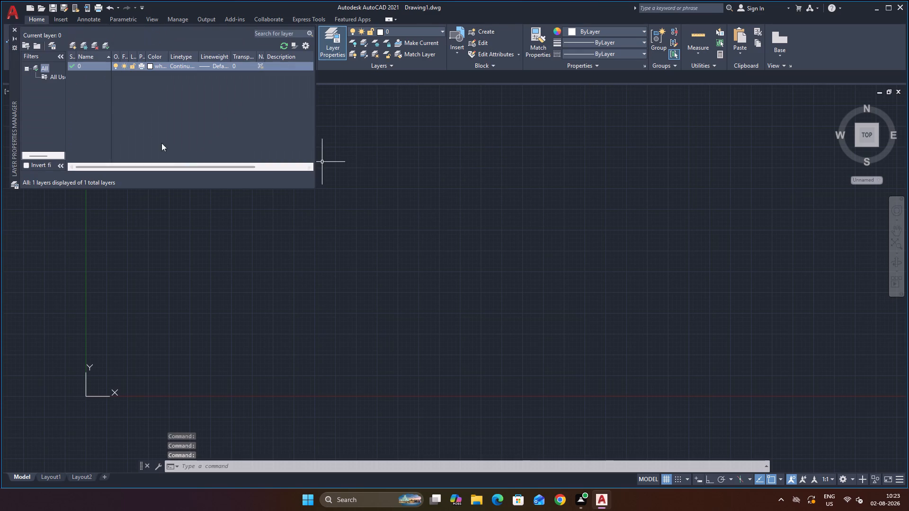
pyautogui.click(75, 45)
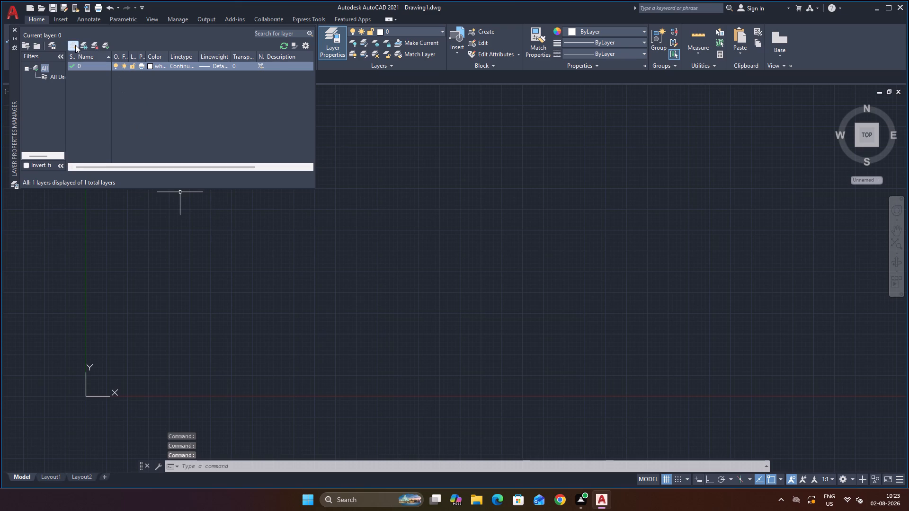
pyautogui.tripleClick(71, 49)
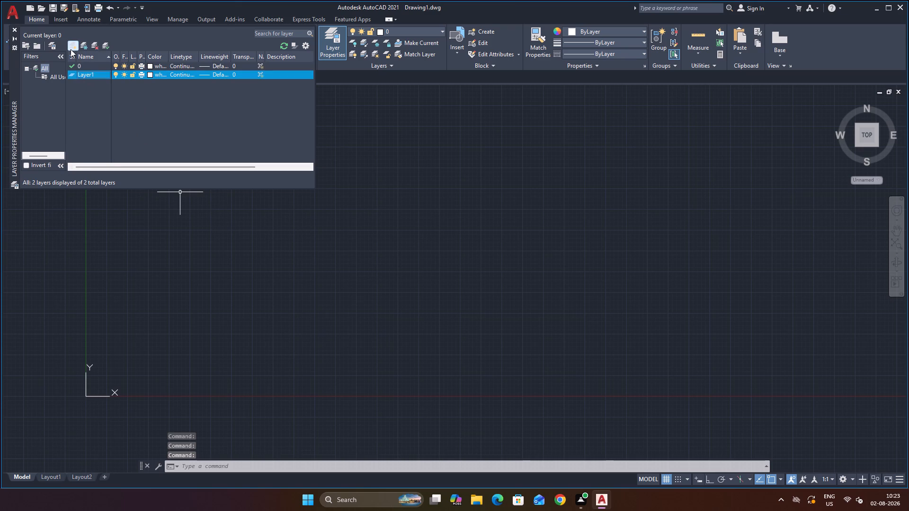
# Rename Layer1 as walls and set its colour to magenta.
pyautogui.doubleClick(99, 73)
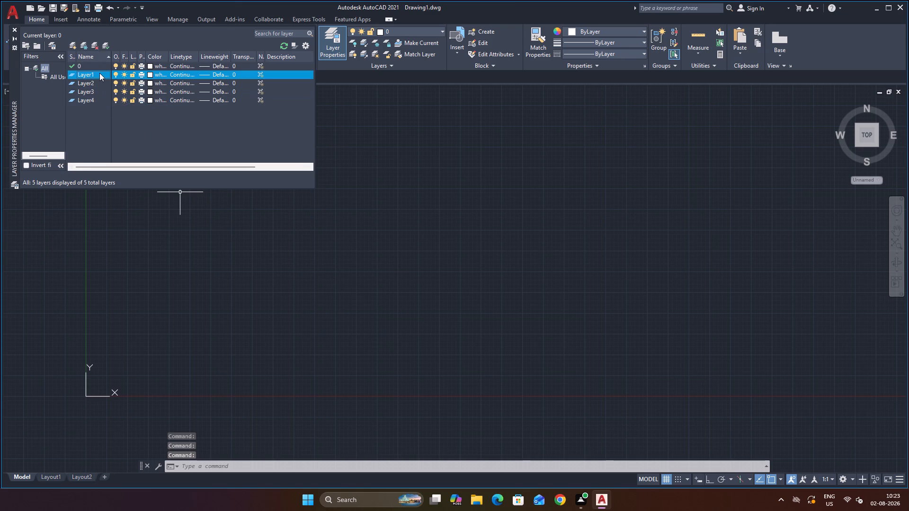
pyautogui.click(99, 73)
pyautogui.press('BackSpace')
pyautogui.press('BackSpace')
pyautogui.press('BackSpace')
pyautogui.write('walls')
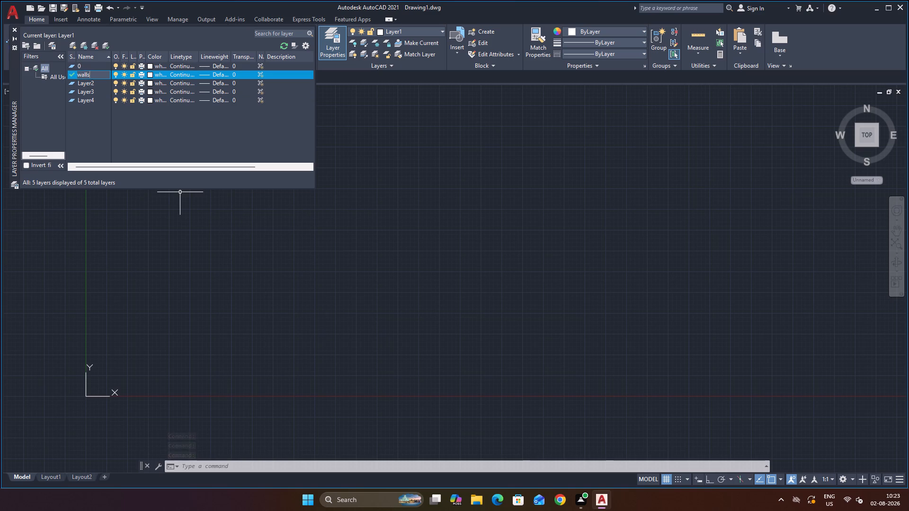
pyautogui.click(151, 78)
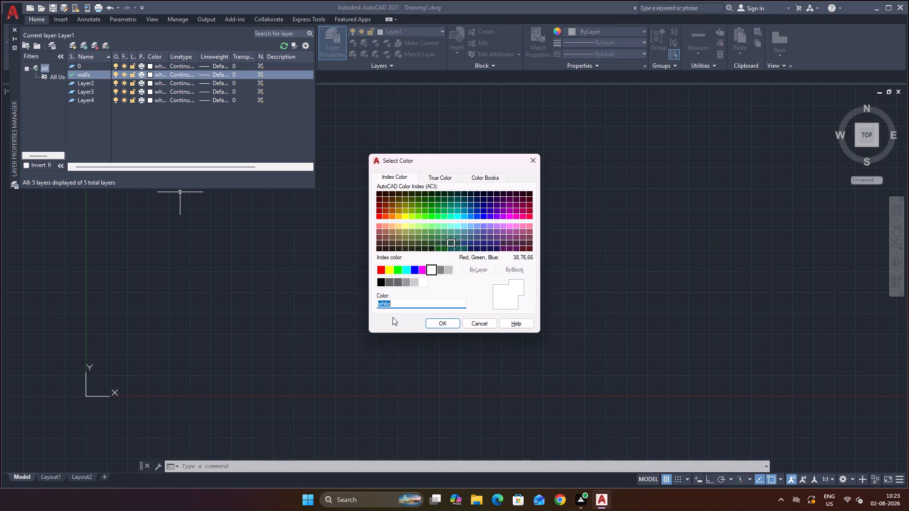
pyautogui.click(425, 269)
pyautogui.click(454, 321)
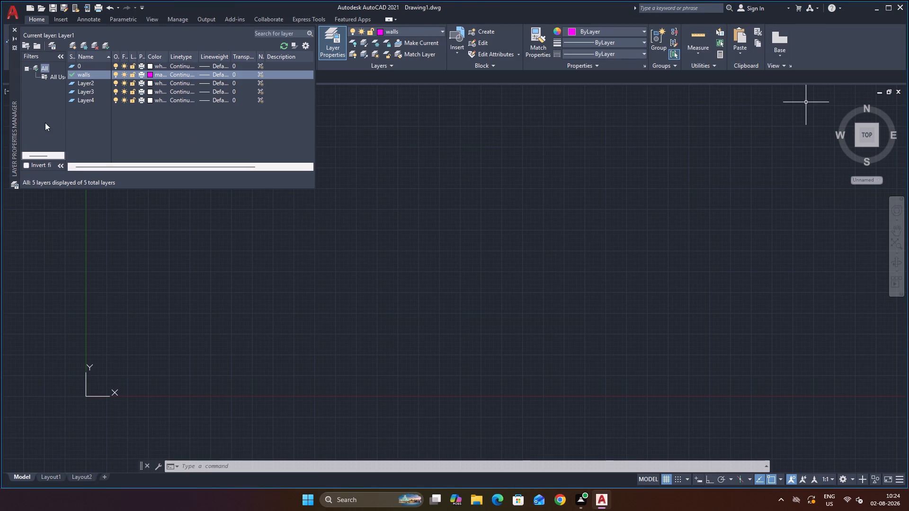
# Rename Layer2 as doors and set its colour to green.
pyautogui.doubleClick(98, 82)
pyautogui.click(98, 82)
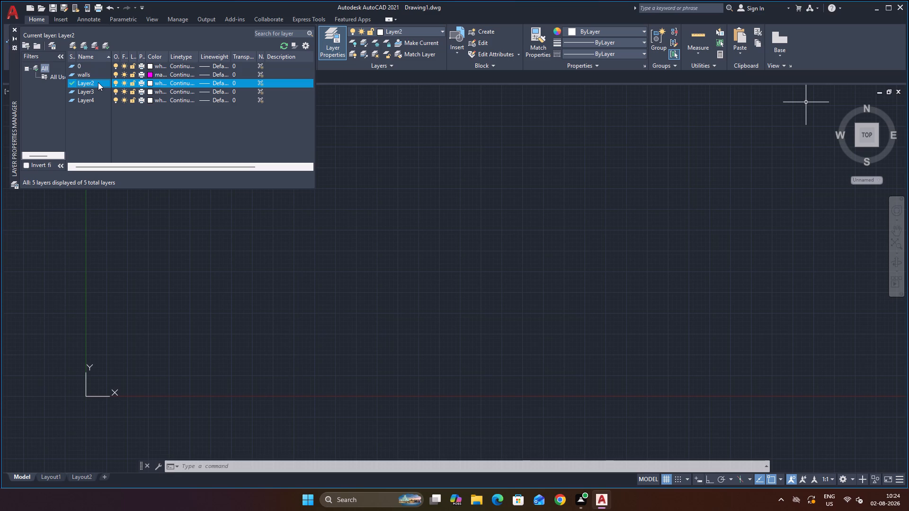
pyautogui.doubleClick(98, 82)
pyautogui.press('BackSpace')
pyautogui.press('BackSpace')
pyautogui.press('BackSpace')
pyautogui.press('BackSpace')
pyautogui.press('BackSpace')
pyautogui.press('BackSpace')
pyautogui.press('BackSpace')
pyautogui.press('BackSpace')
pyautogui.press('BackSpace')
pyautogui.press('BackSpace')
pyautogui.write('doors')
pyautogui.click(151, 83)
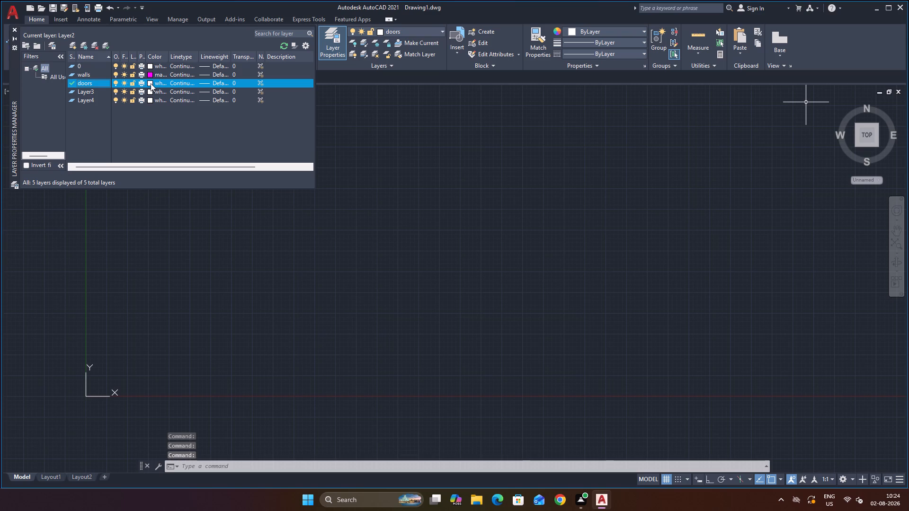
pyautogui.click(151, 83)
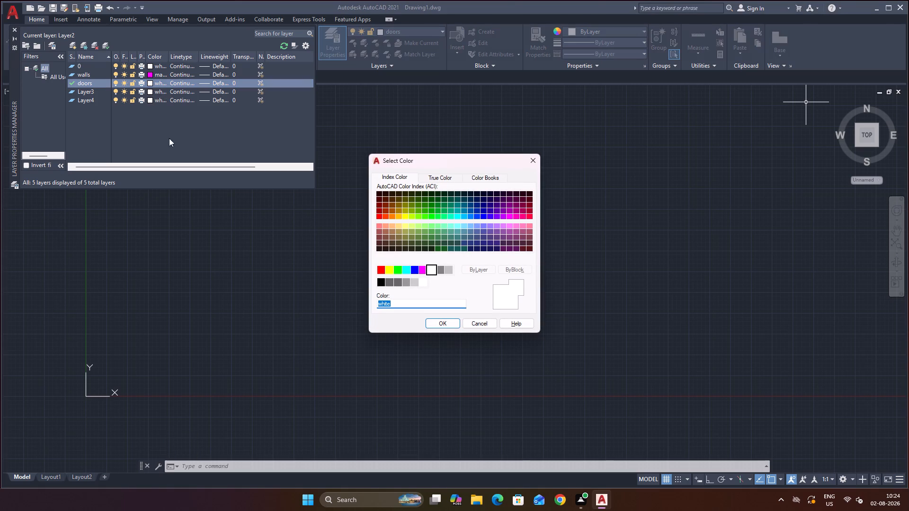
pyautogui.click(400, 267)
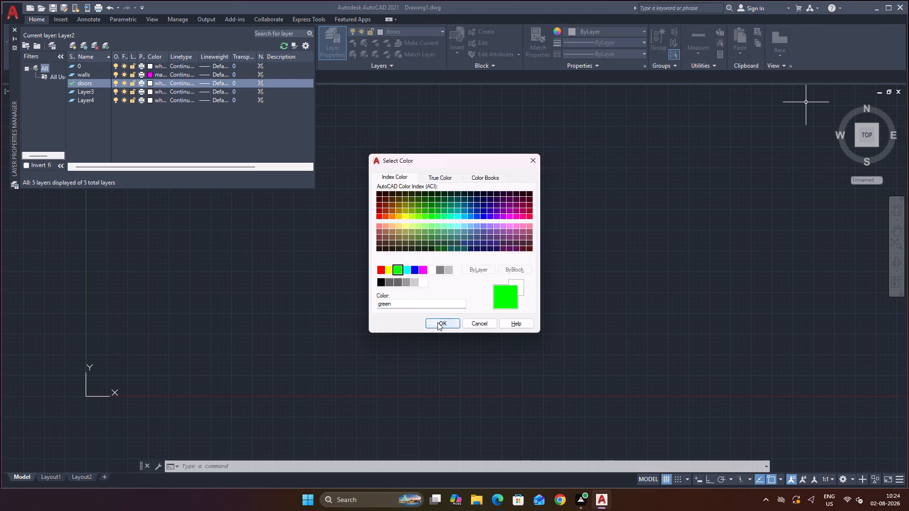
pyautogui.click(437, 322)
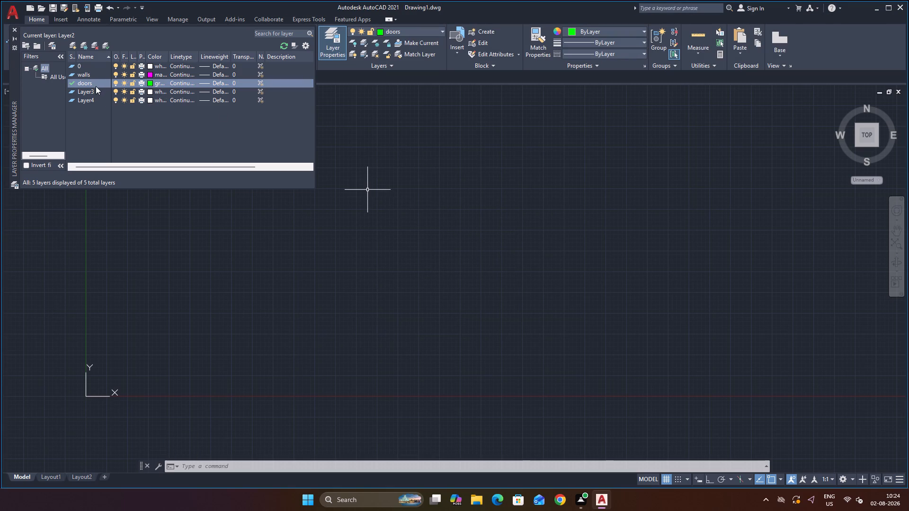
# Rename Layer3 as windows and set its colour to green.
pyautogui.tripleClick(97, 84)
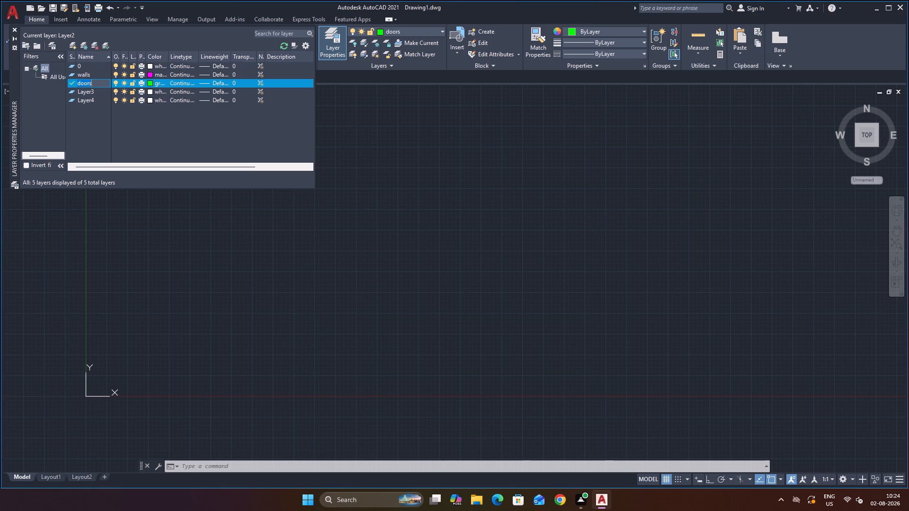
pyautogui.doubleClick(98, 92)
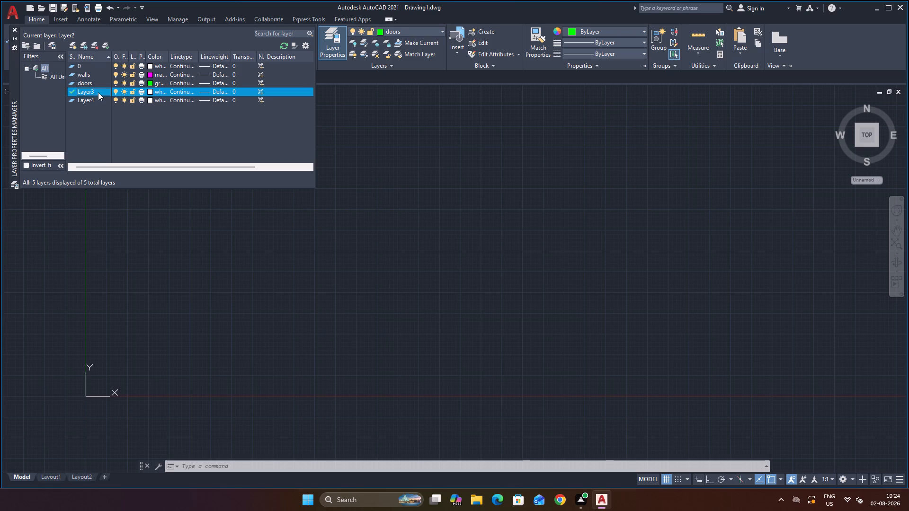
pyautogui.click(98, 92)
pyautogui.click(98, 91)
pyautogui.click(98, 91)
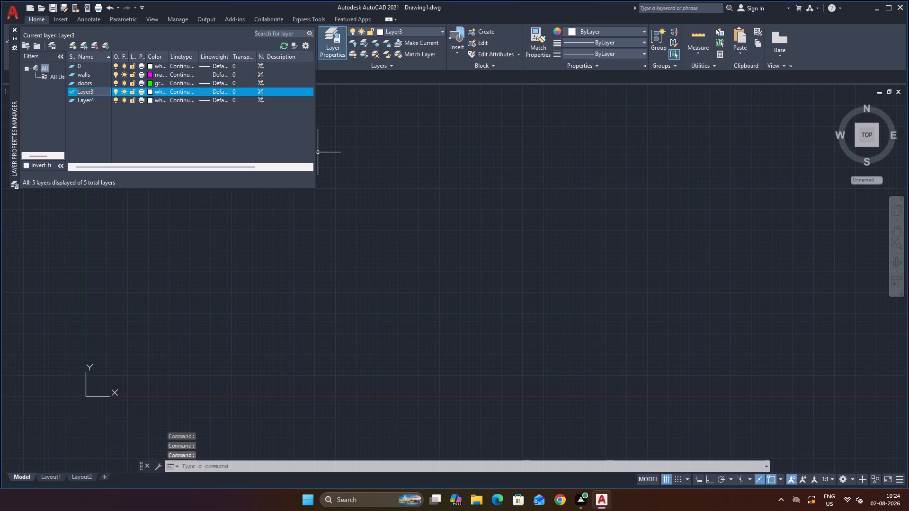
pyautogui.press('BackSpace')
pyautogui.press('BackSpace')
pyautogui.press('BackSpace')
pyautogui.press('BackSpace')
pyautogui.press('BackSpace')
pyautogui.press('BackSpace')
pyautogui.press('BackSpace')
pyautogui.press('BackSpace')
pyautogui.press('BackSpace')
pyautogui.press('BackSpace')
pyautogui.write('windo')
pyautogui.write('ws')
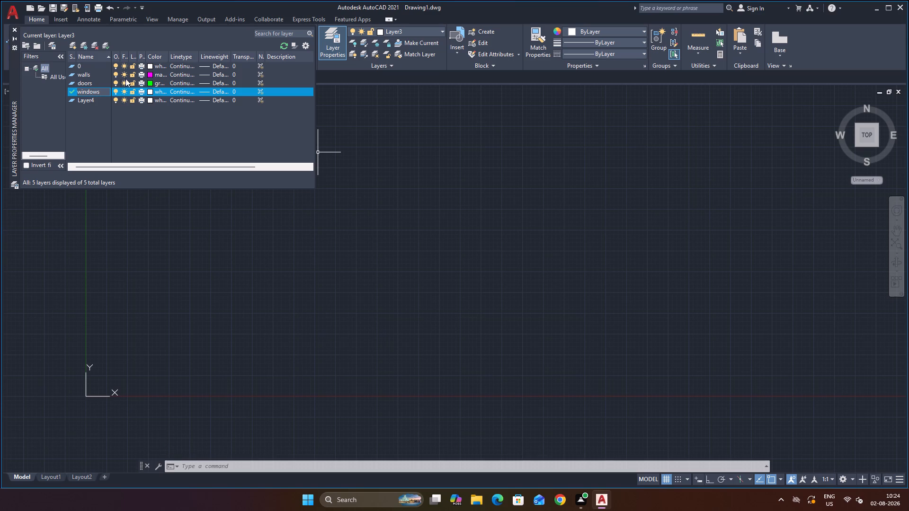
pyautogui.click(150, 89)
pyautogui.click(151, 92)
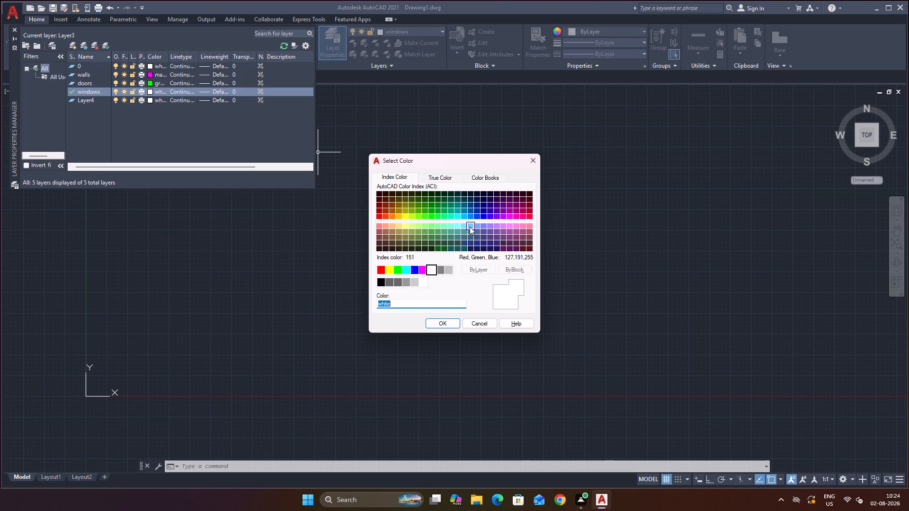
pyautogui.click(401, 271)
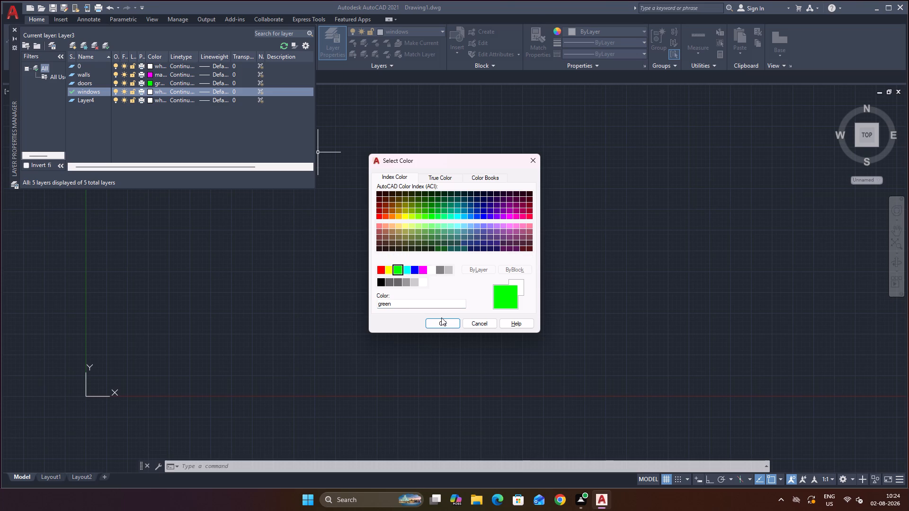
pyautogui.click(445, 321)
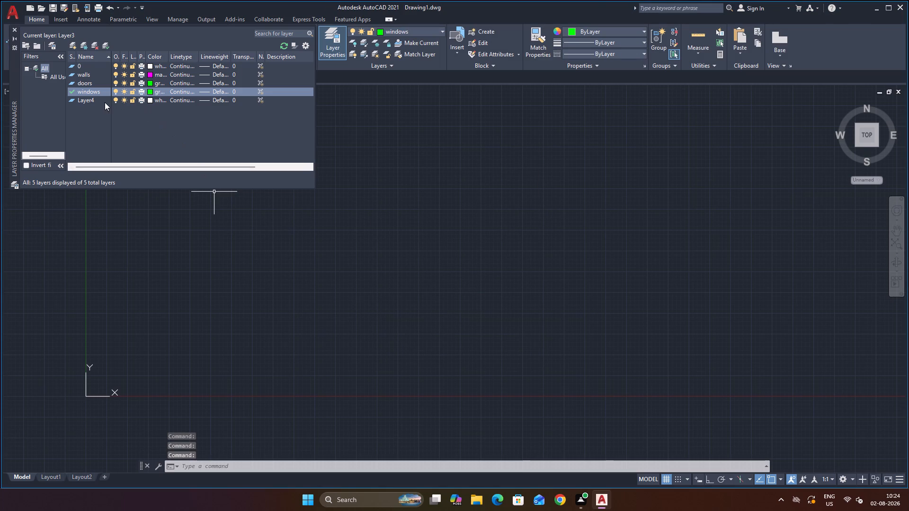
# Rename Layer4 as furniture and set its colour to yellow.
pyautogui.doubleClick(103, 101)
pyautogui.click(98, 97)
pyautogui.click(99, 97)
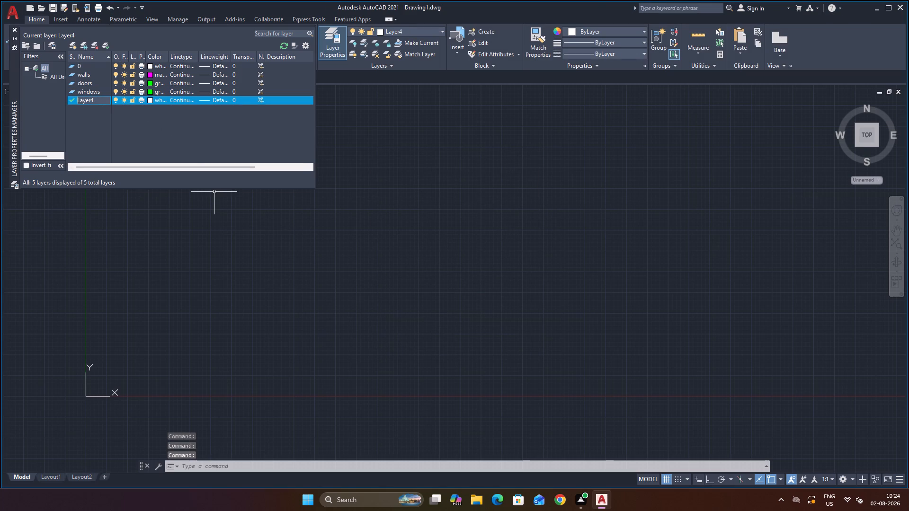
pyautogui.press('Right')
pyautogui.press('Right')
pyautogui.press('Right')
pyautogui.press('Right')
pyautogui.press('Right')
pyautogui.press('Right')
pyautogui.press('Right')
pyautogui.press('Right')
pyautogui.press('Right')
pyautogui.press('Right')
pyautogui.press('Right')
pyautogui.press('Right')
pyautogui.press('Right')
pyautogui.press('Right')
pyautogui.press('Right')
pyautogui.press('BackSpace')
pyautogui.press('BackSpace')
pyautogui.press('BackSpace')
pyautogui.press('BackSpace')
pyautogui.press('BackSpace')
pyautogui.press('BackSpace')
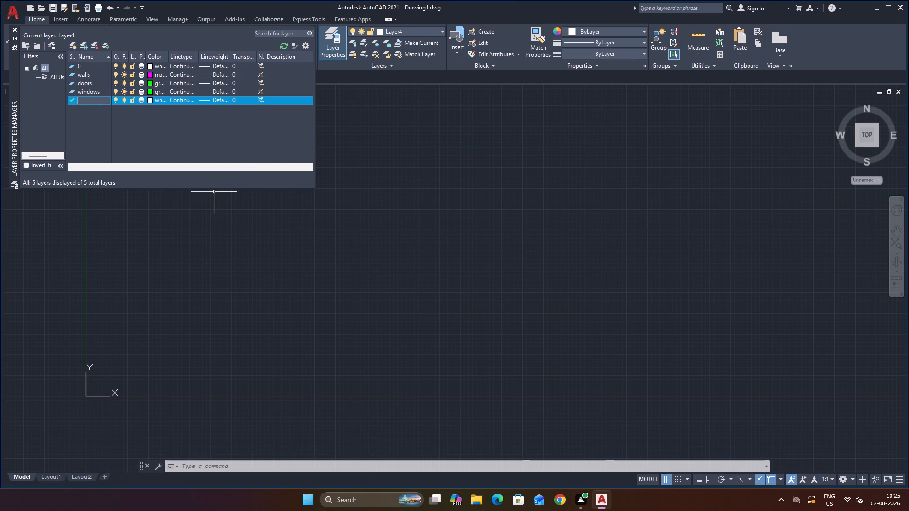
pyautogui.write('furnitu')
pyautogui.write('re')
pyautogui.click(149, 99)
pyautogui.click(150, 100)
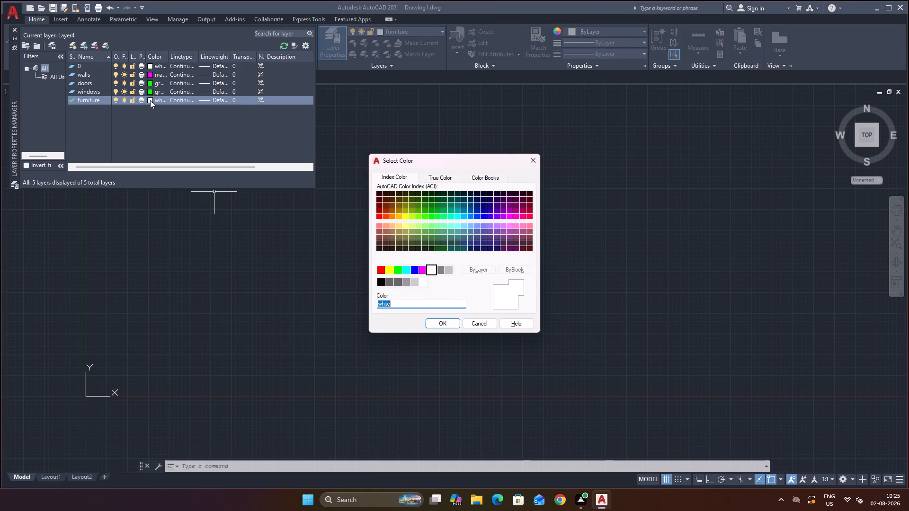
pyautogui.click(388, 273)
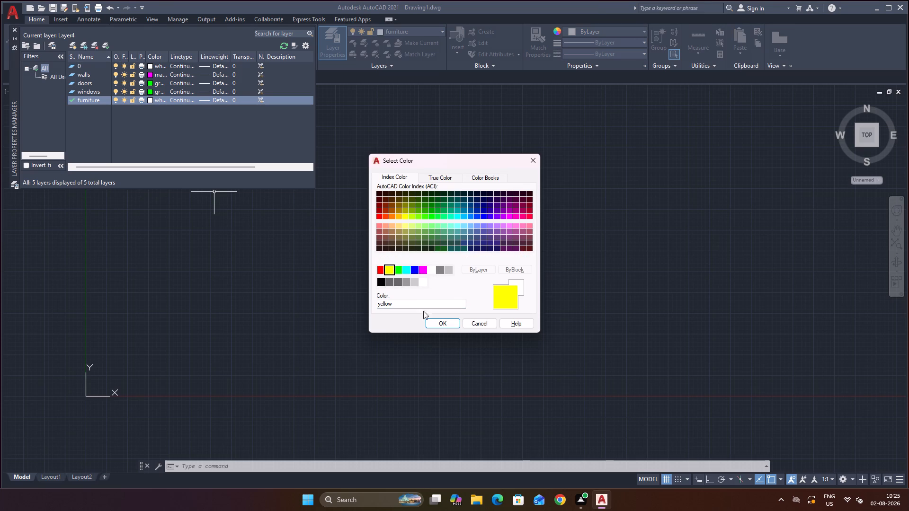
pyautogui.click(435, 325)
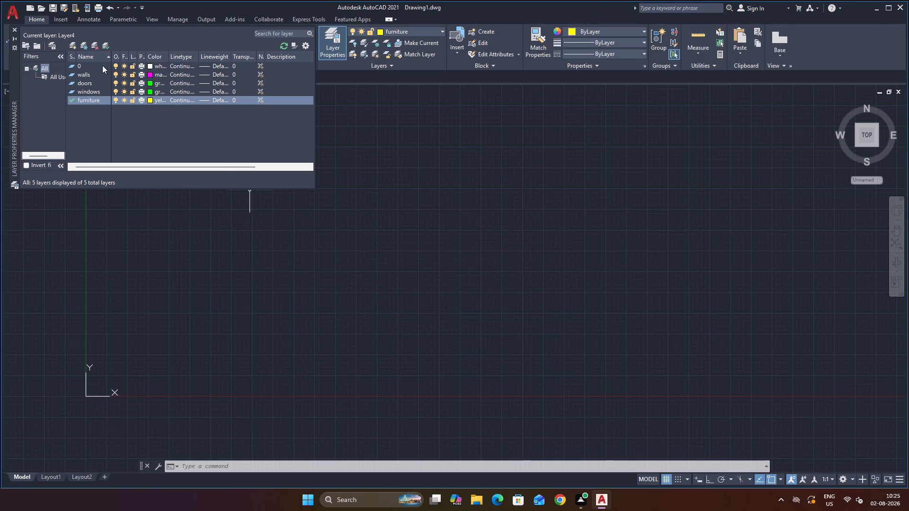
# Create a new layer named plumbing and set its colour to index 245.
pyautogui.click(72, 43)
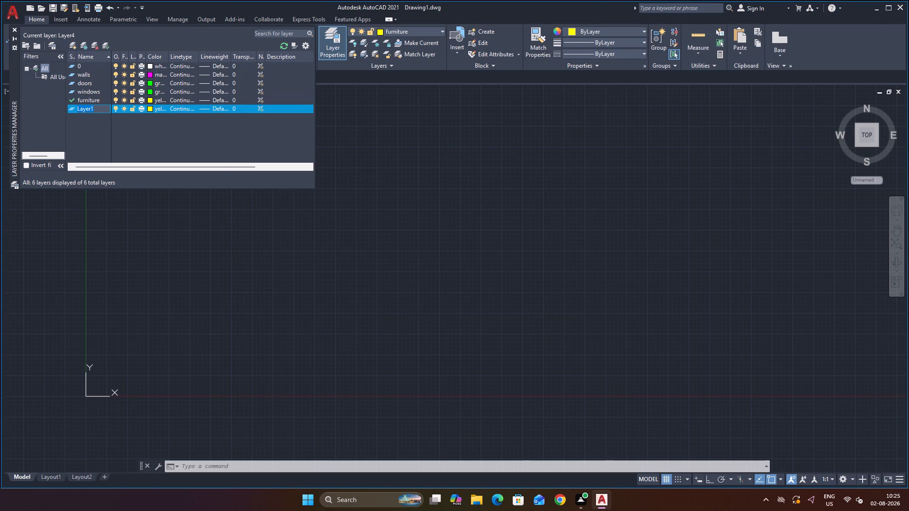
pyautogui.press('BackSpace')
pyautogui.press('BackSpace')
pyautogui.press('BackSpace')
pyautogui.press('BackSpace')
pyautogui.press('BackSpace')
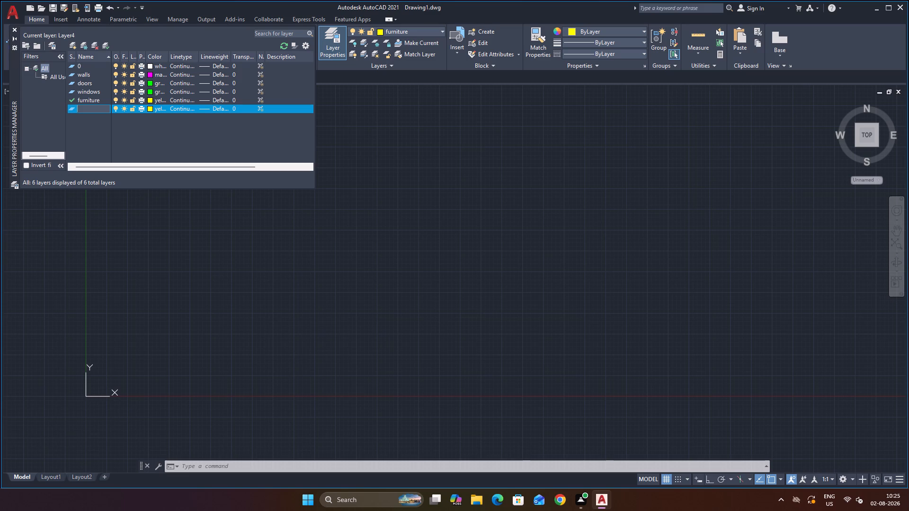
pyautogui.write('plu')
pyautogui.write('mbing')
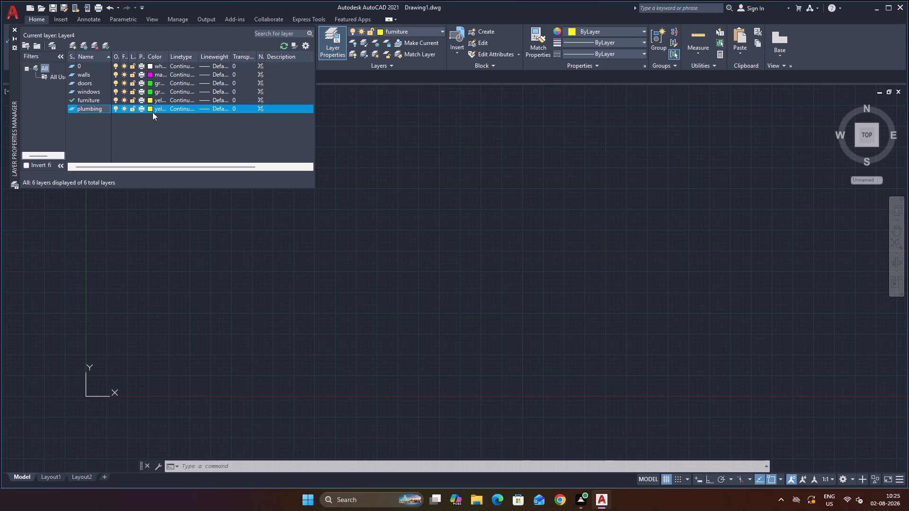
pyautogui.click(151, 109)
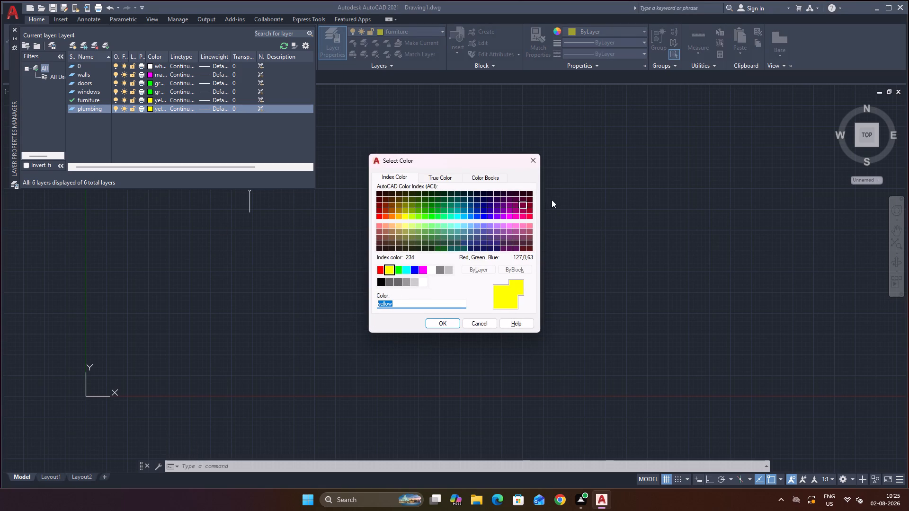
pyautogui.click(531, 205)
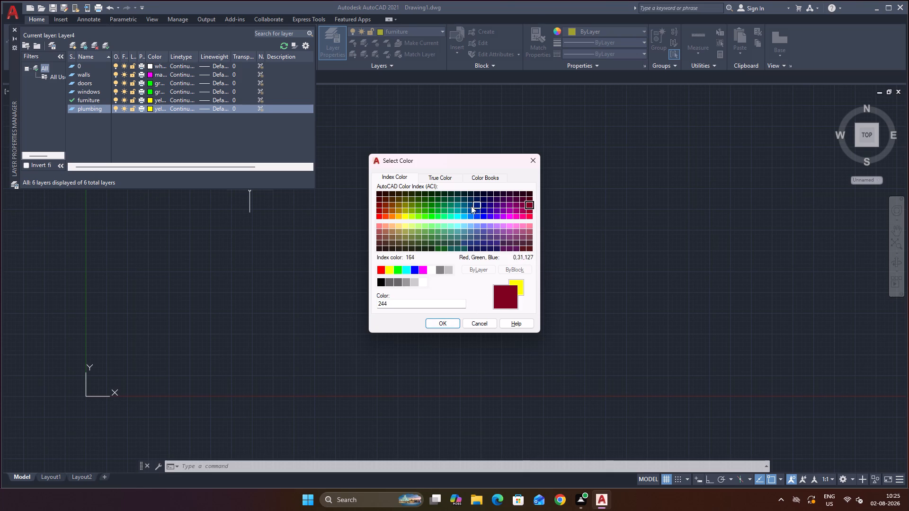
pyautogui.click(530, 238)
pyautogui.click(438, 325)
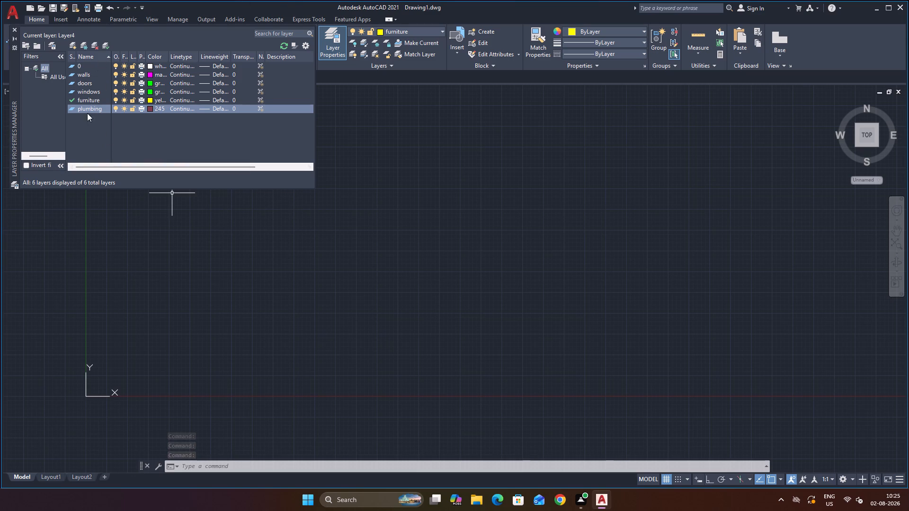
# Create a new layer named stairs and set its colour to cyan.
pyautogui.click(75, 44)
pyautogui.press('BackSpace')
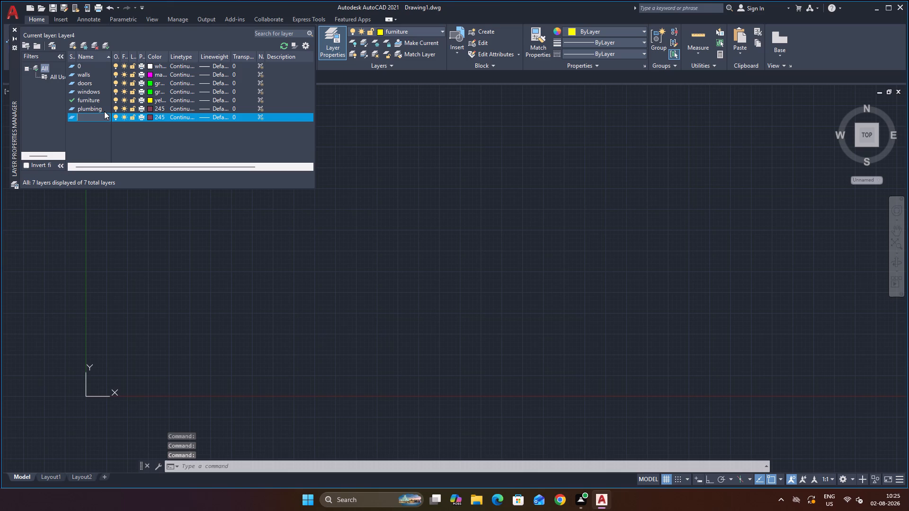
pyautogui.write('stair')
pyautogui.press('s')
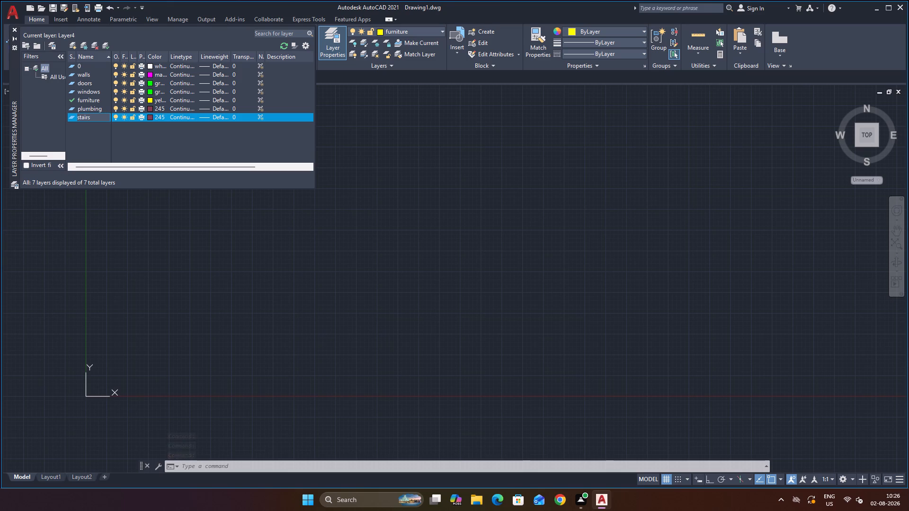
pyautogui.click(151, 117)
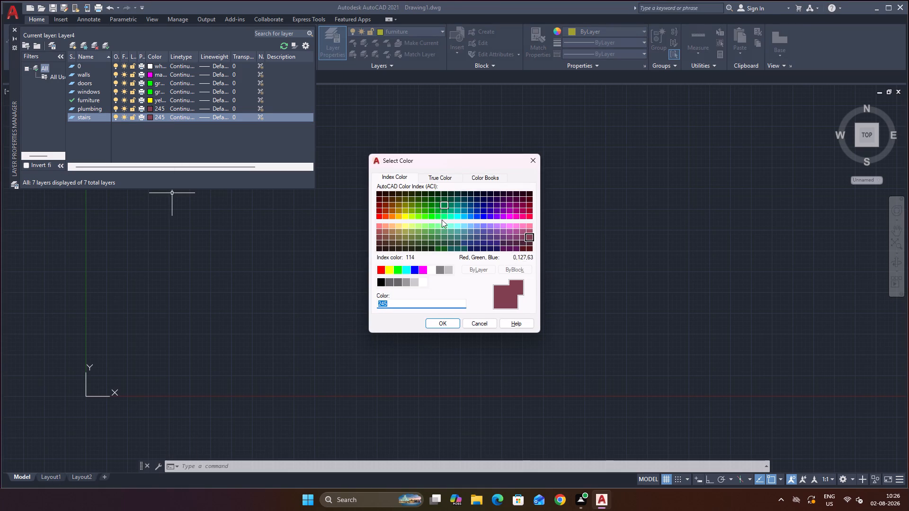
pyautogui.click(410, 268)
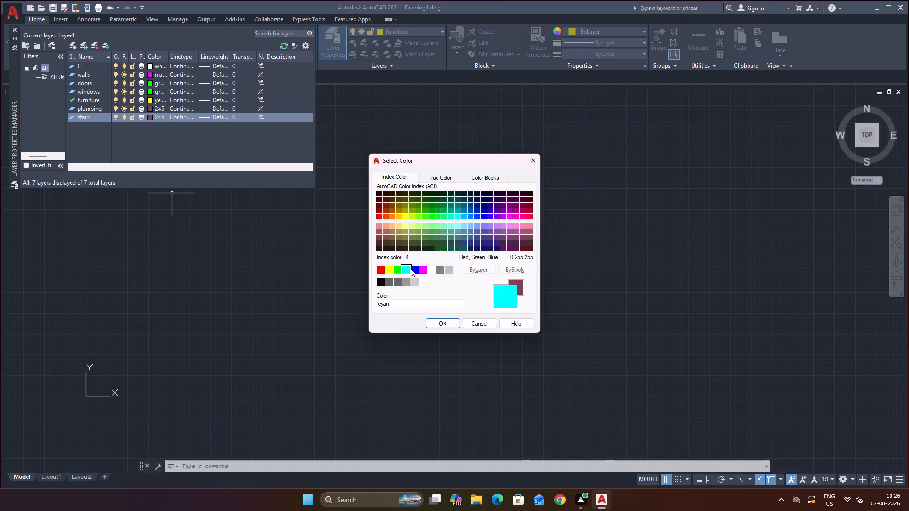
pyautogui.click(447, 323)
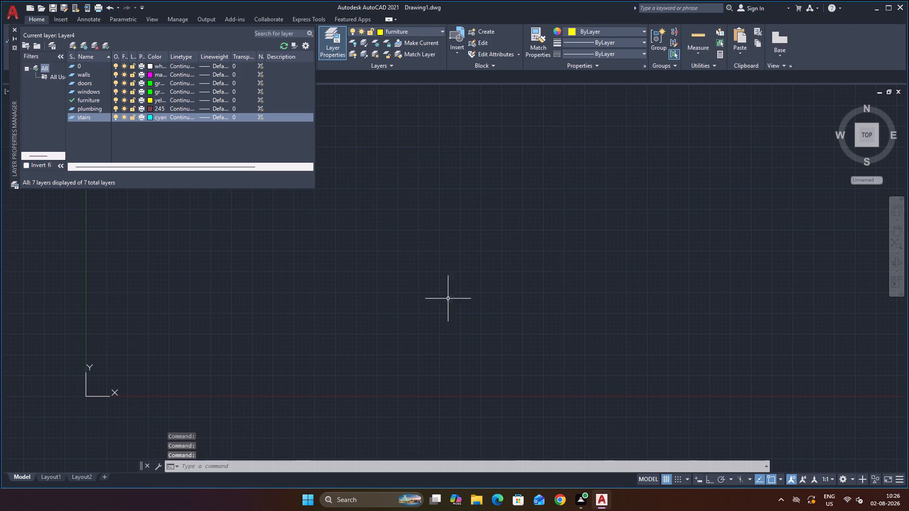
# Create a new layer named chajjas, set its colour to index 200, and close the layer manager.
pyautogui.click(71, 42)
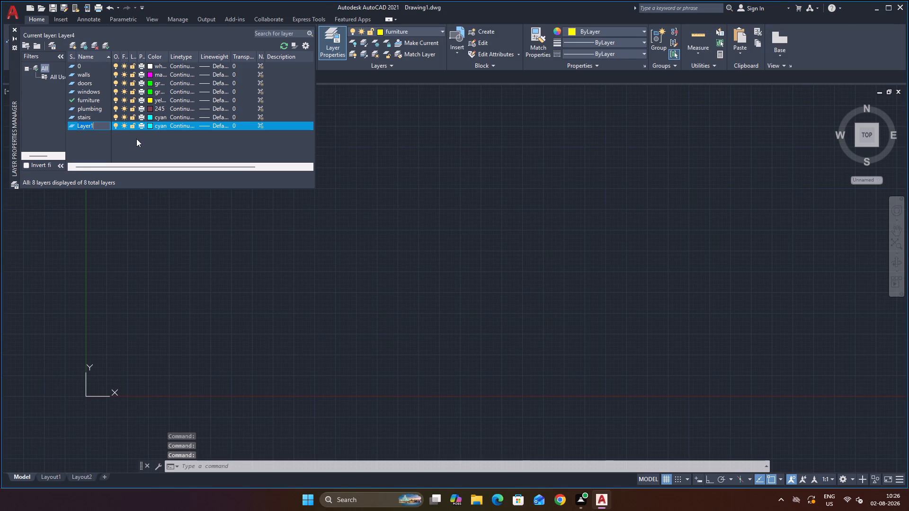
pyautogui.press('BackSpace')
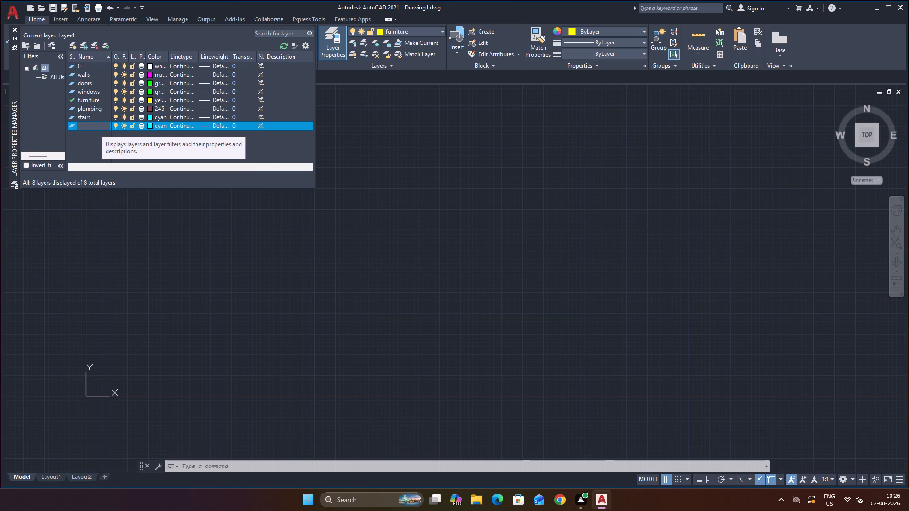
pyautogui.write('chajjas')
pyautogui.click(151, 124)
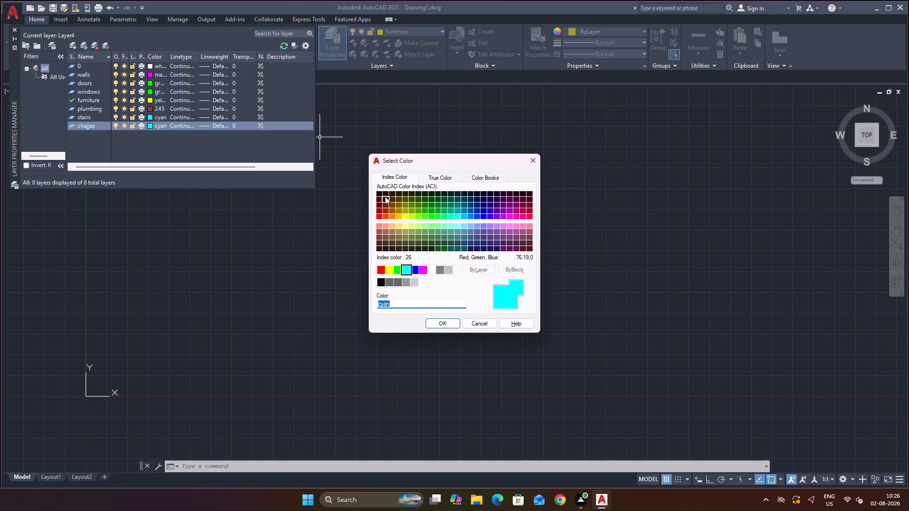
pyautogui.click(503, 217)
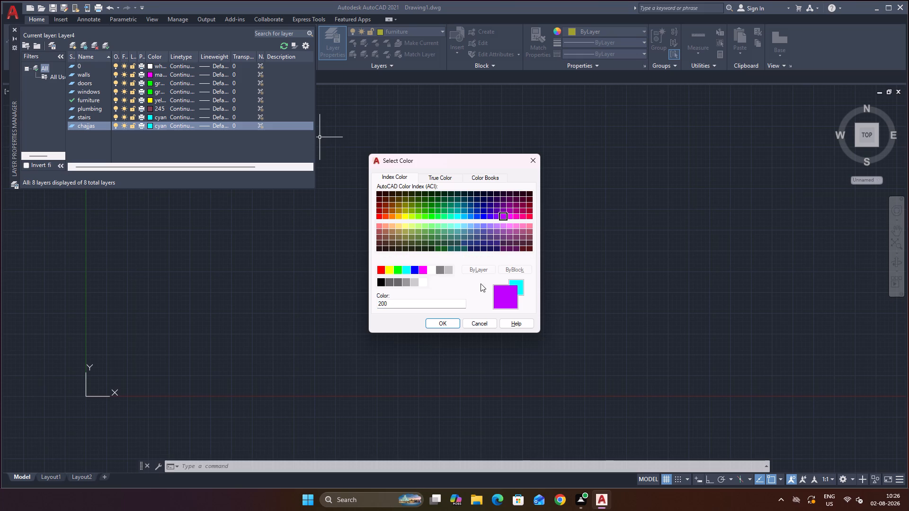
pyautogui.click(445, 322)
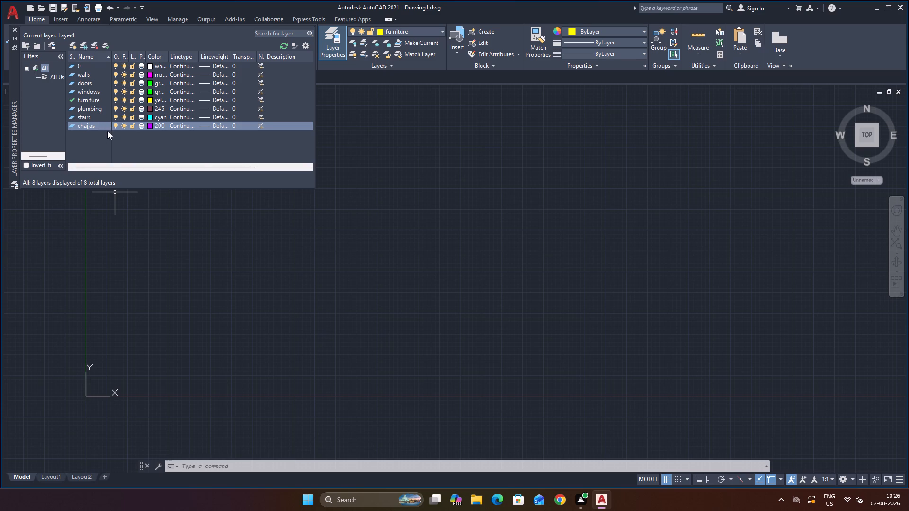
pyautogui.click(14, 29)
# Make walls the current layer.
pyautogui.click(402, 31)
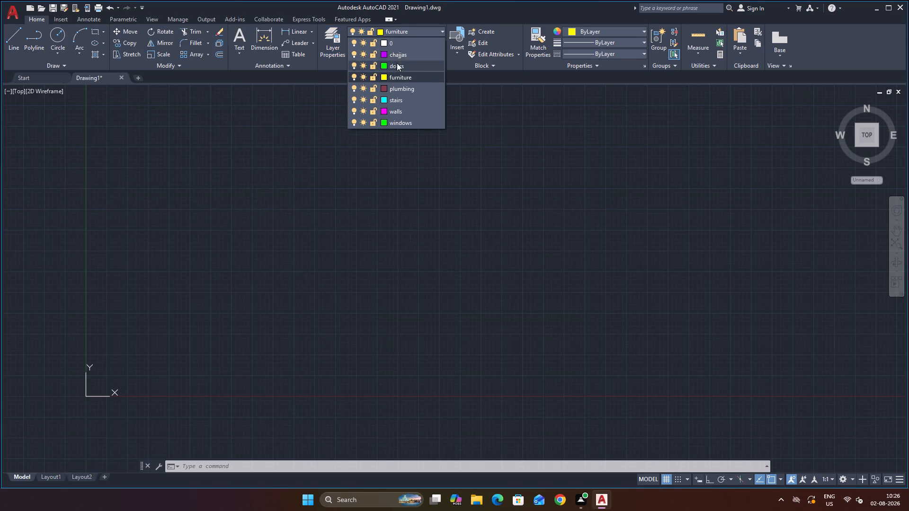
pyautogui.click(390, 110)
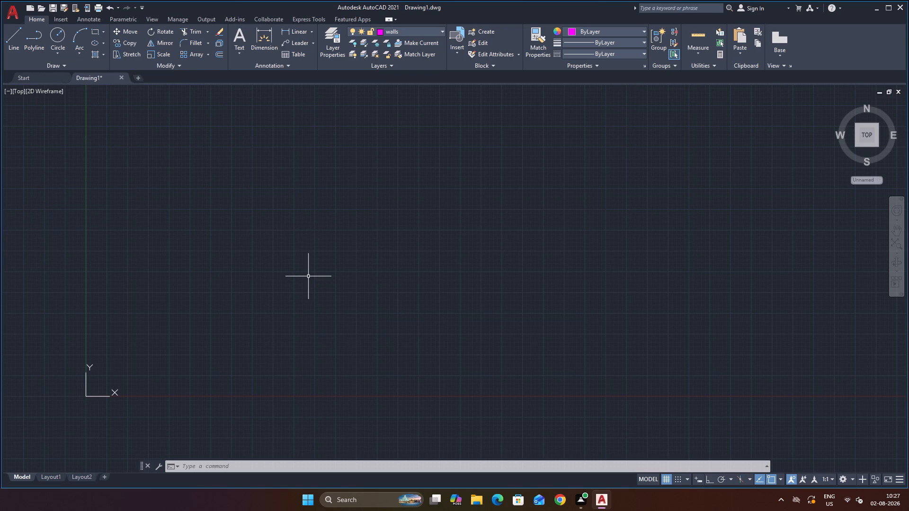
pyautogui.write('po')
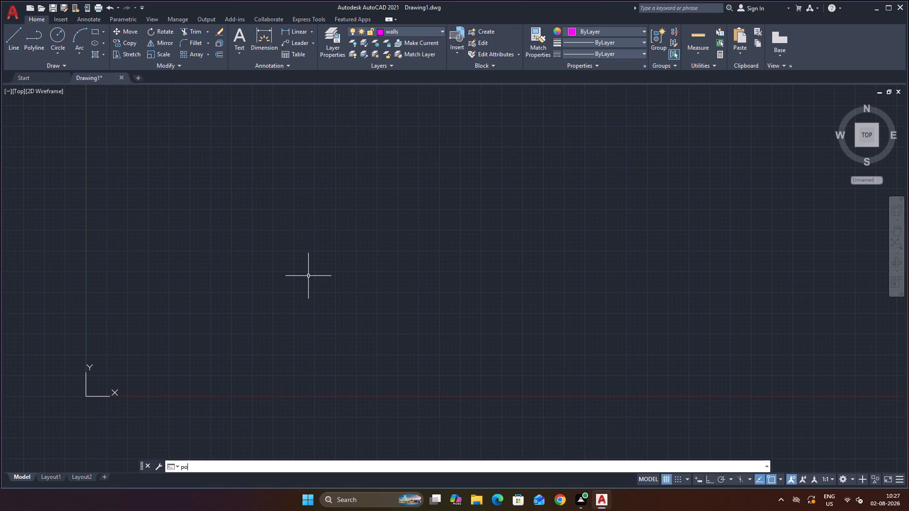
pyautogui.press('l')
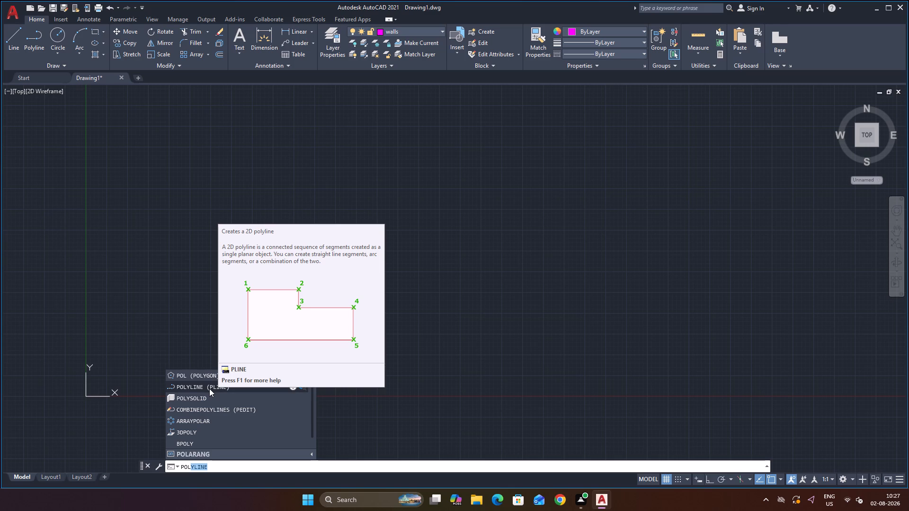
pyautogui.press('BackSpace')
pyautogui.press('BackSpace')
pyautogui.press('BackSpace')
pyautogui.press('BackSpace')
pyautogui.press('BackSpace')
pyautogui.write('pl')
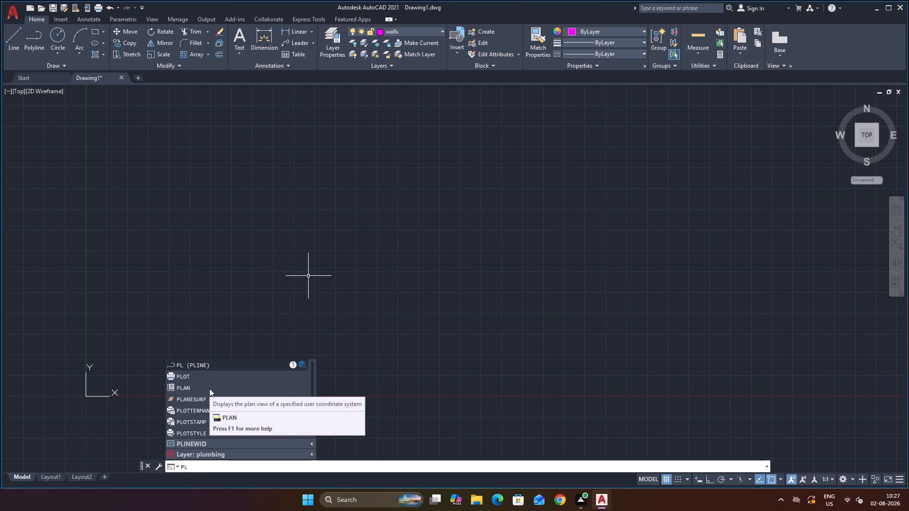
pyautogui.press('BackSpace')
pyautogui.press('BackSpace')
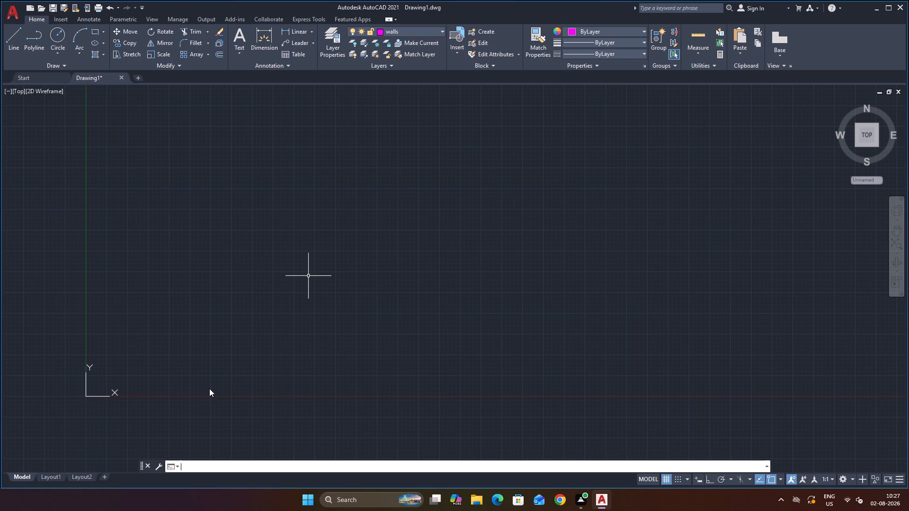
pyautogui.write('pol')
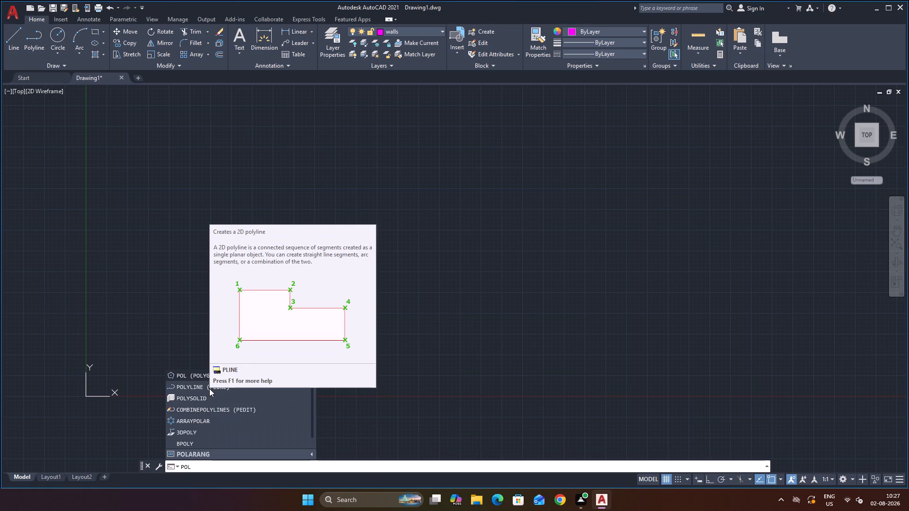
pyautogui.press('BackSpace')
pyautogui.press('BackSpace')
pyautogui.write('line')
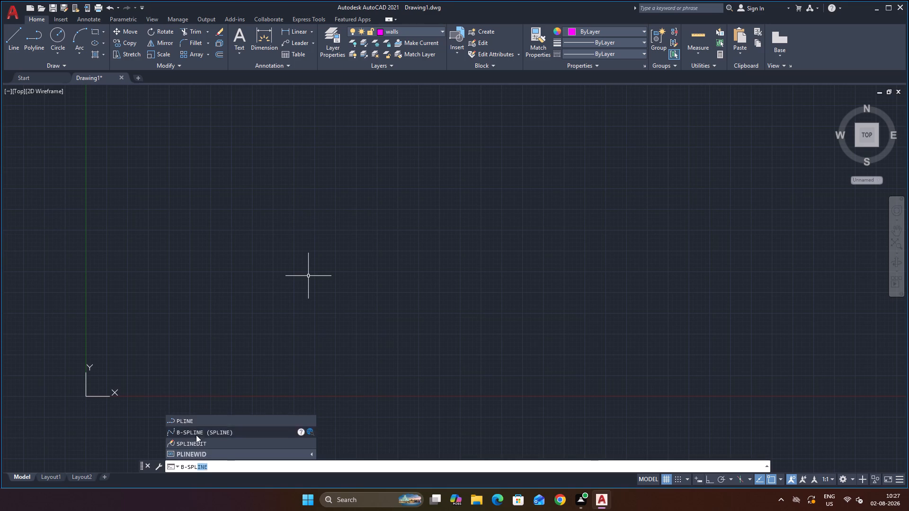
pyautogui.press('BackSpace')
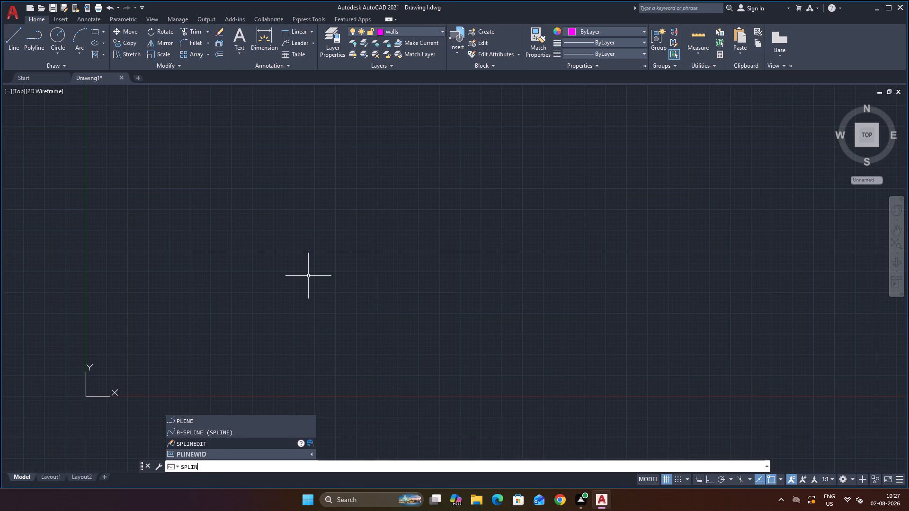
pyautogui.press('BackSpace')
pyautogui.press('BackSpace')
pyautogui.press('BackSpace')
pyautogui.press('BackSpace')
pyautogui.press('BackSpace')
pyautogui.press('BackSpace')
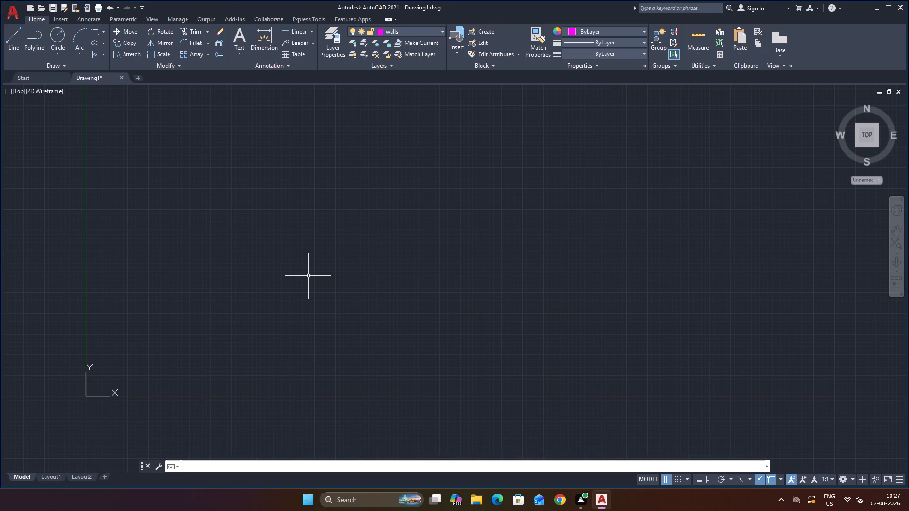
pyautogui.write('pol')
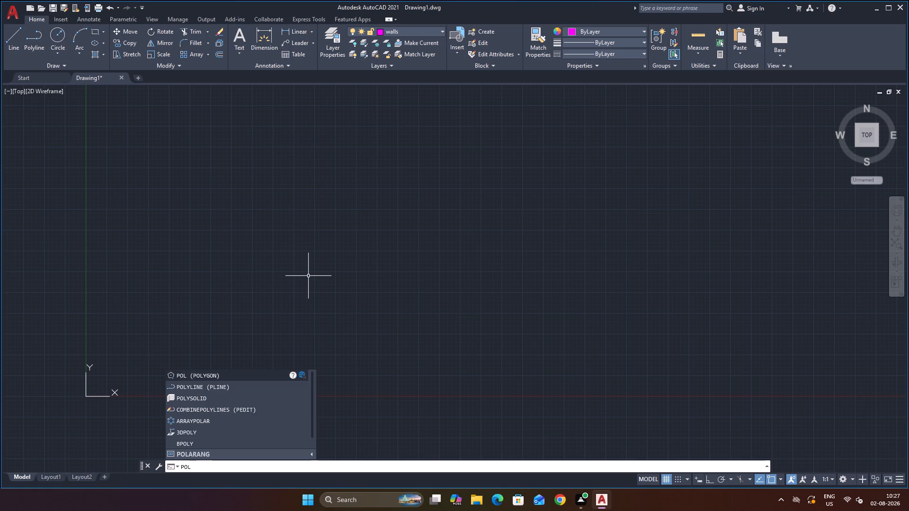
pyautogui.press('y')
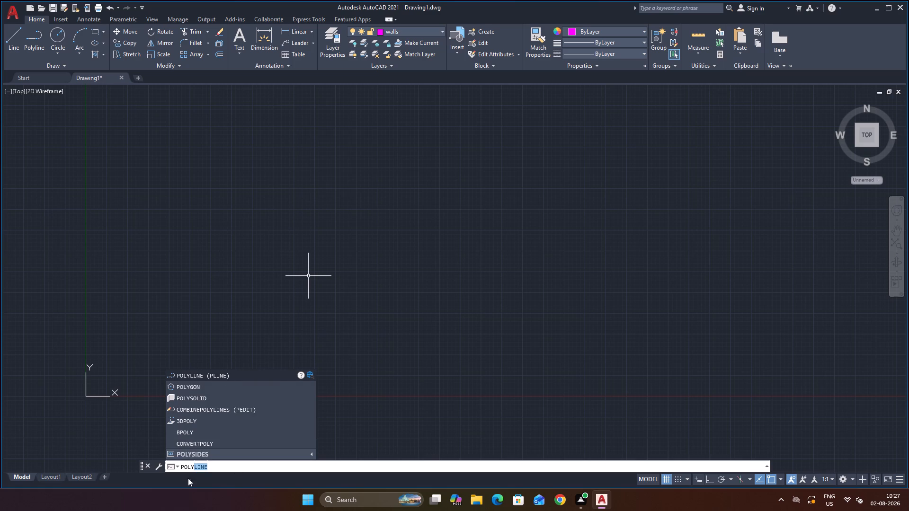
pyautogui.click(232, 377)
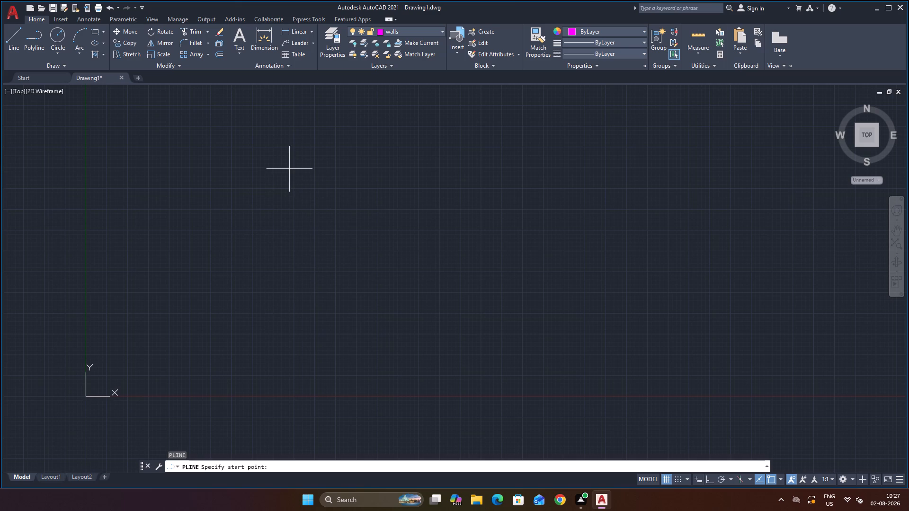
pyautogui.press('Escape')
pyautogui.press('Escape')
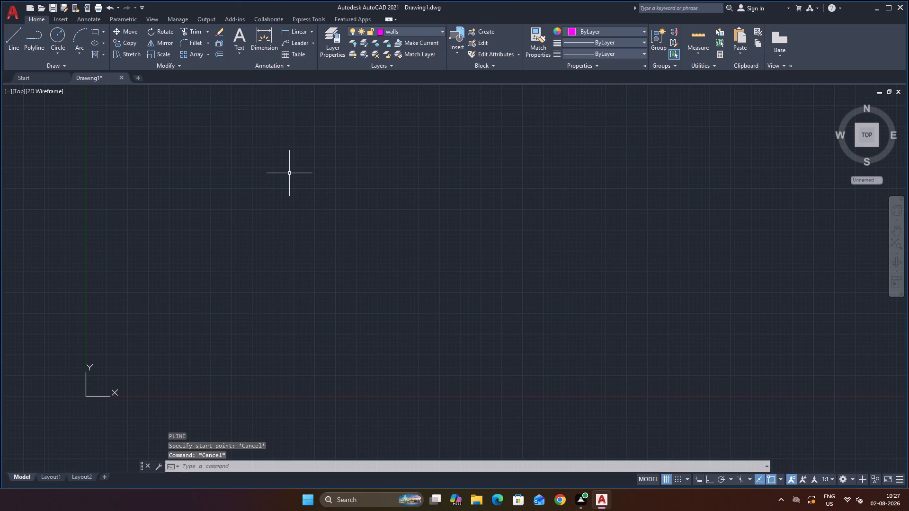
# Draw a rectangle 25' long and 35' wide on the walls layer as the house outline.
pyautogui.write('re')
pyautogui.press('c')
pyautogui.press('Return')
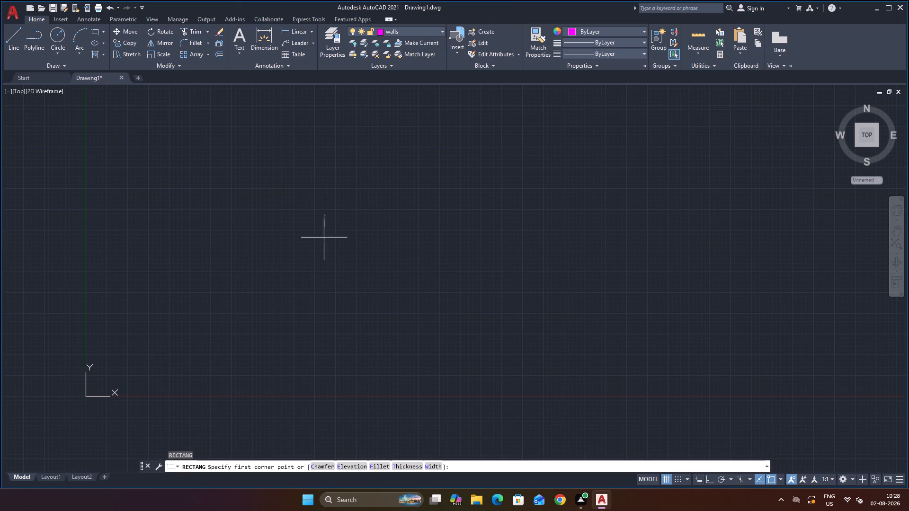
pyautogui.click(336, 143)
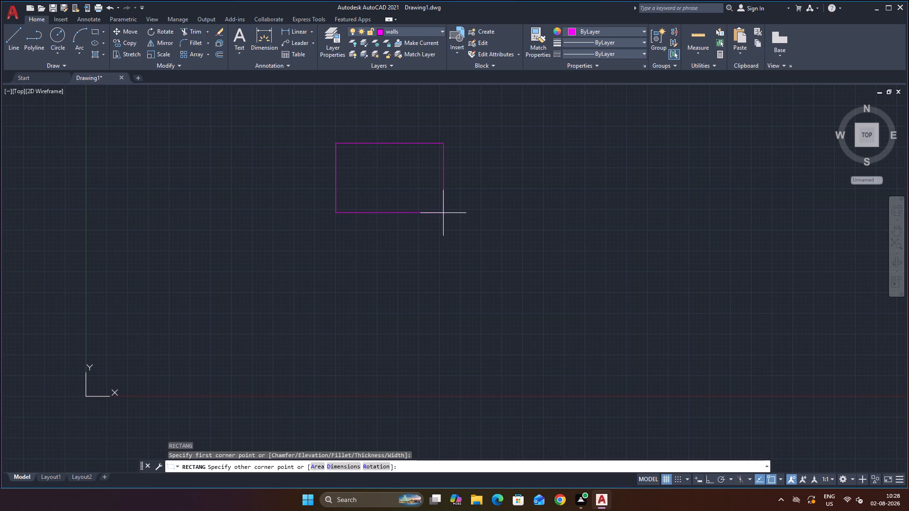
pyautogui.press('d')
pyautogui.press('Return')
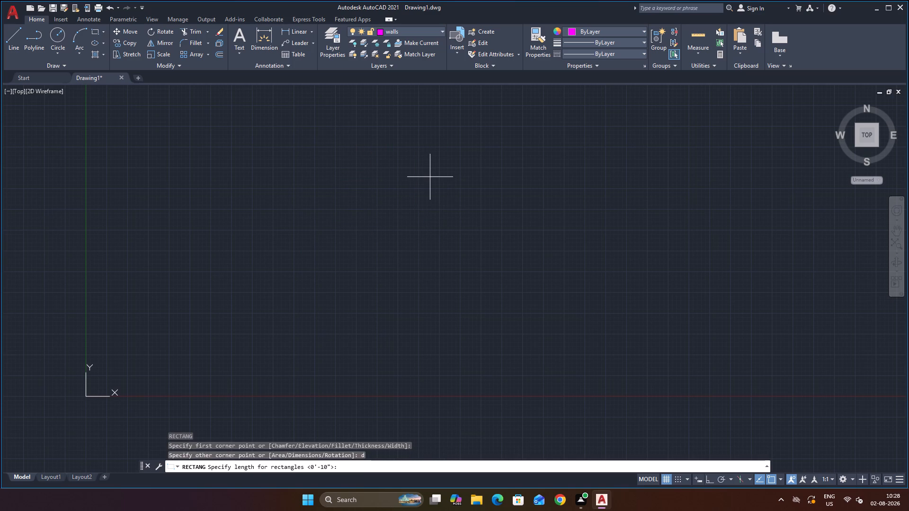
pyautogui.press('2')
pyautogui.press('5')
pyautogui.press("'")
pyautogui.press('Return')
pyautogui.write('35')
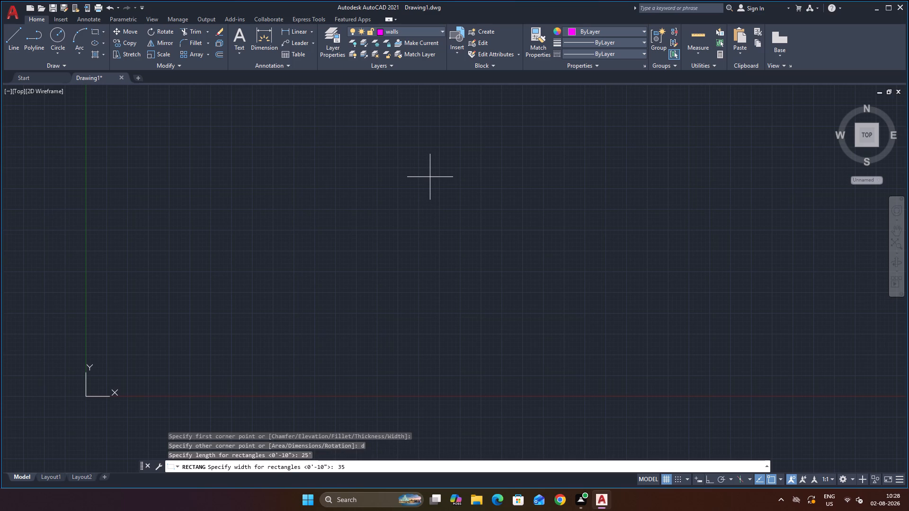
pyautogui.press("'")
pyautogui.press('Return')
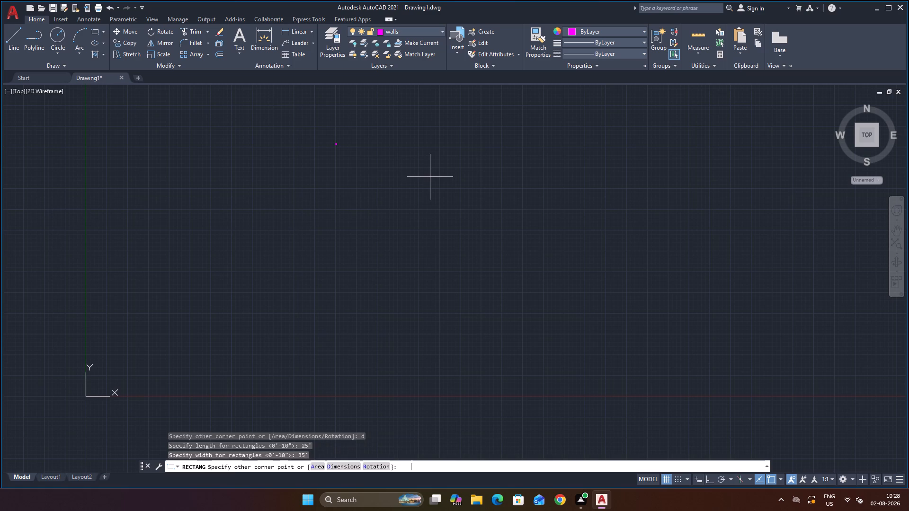
pyautogui.scroll(2, 320, 127)
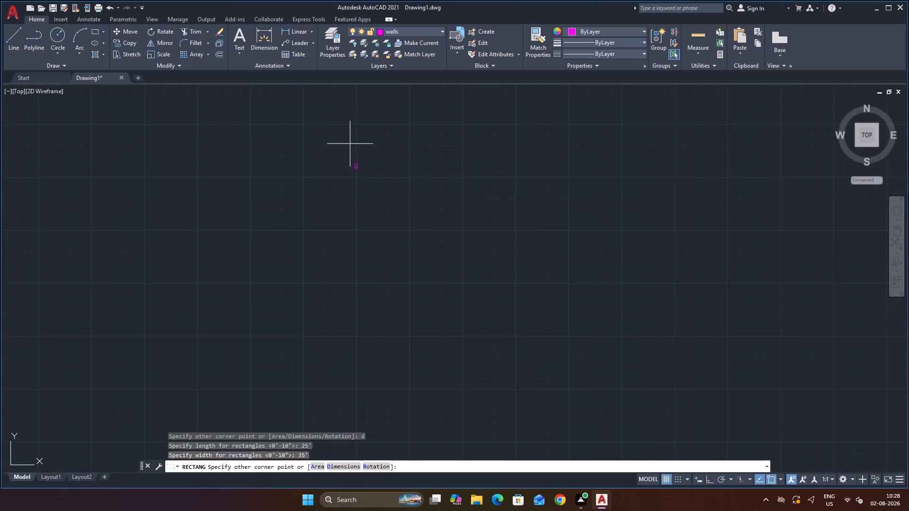
pyautogui.scroll(3, 352, 144)
pyautogui.scroll(3, 374, 266)
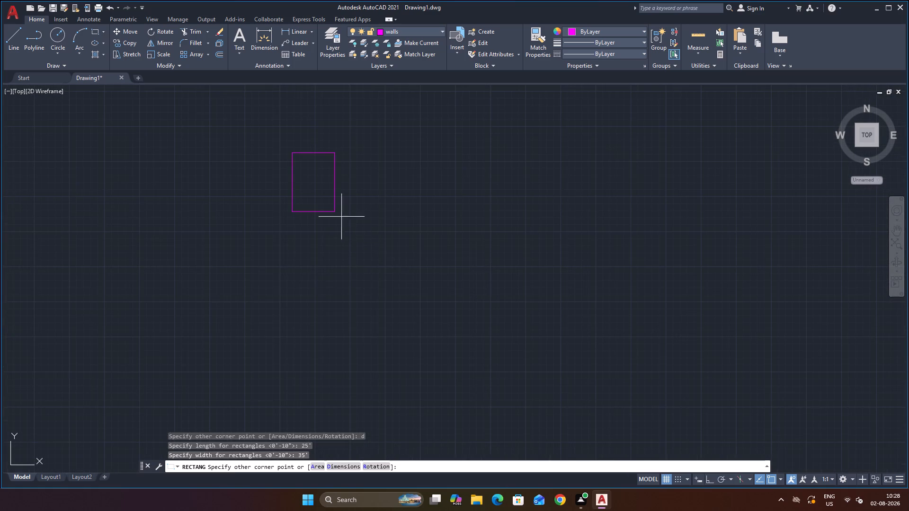
pyautogui.scroll(2, 328, 151)
pyautogui.scroll(-3, 323, 204)
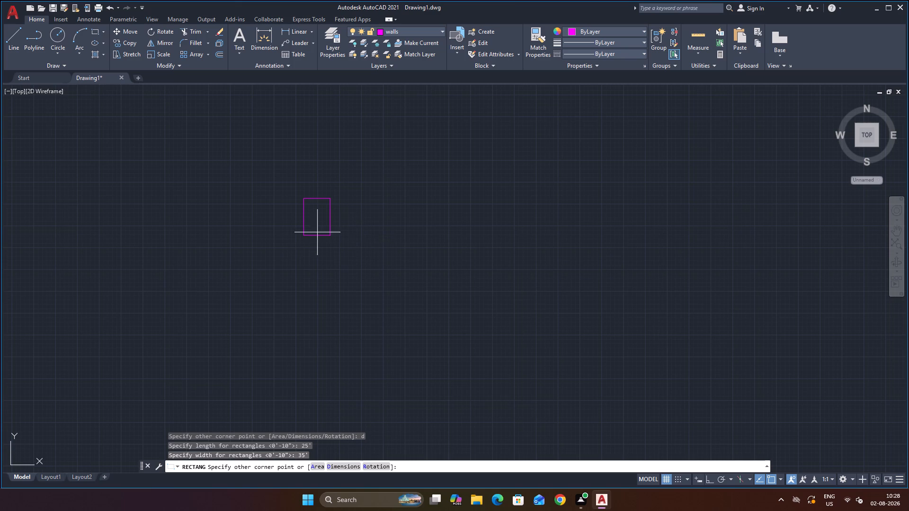
pyautogui.scroll(1, 289, 202)
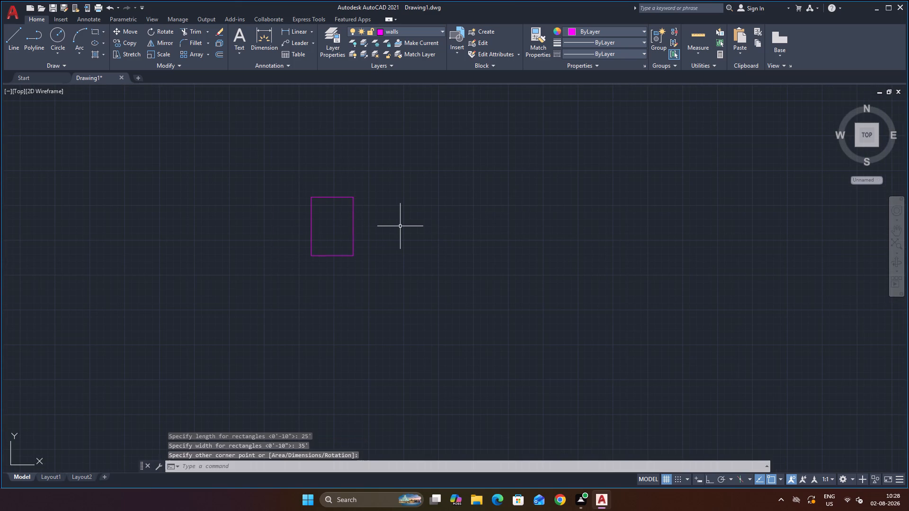
pyautogui.click(400, 226)
pyautogui.scroll(2, 288, 222)
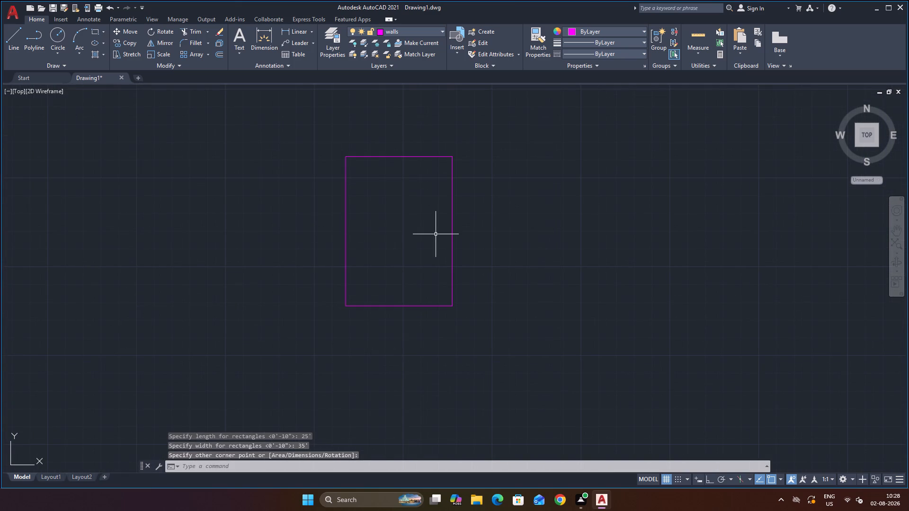
pyautogui.scroll(1, 433, 240)
pyautogui.scroll(-2, 456, 233)
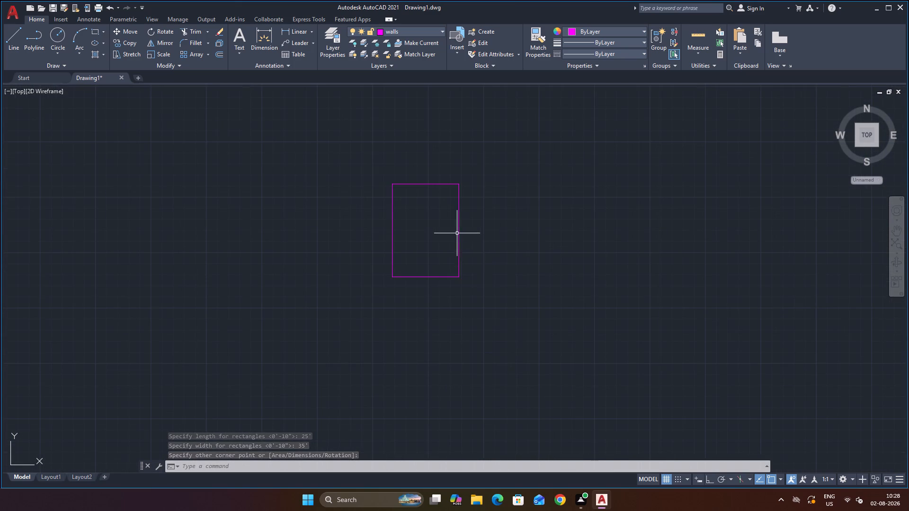
pyautogui.press('Escape')
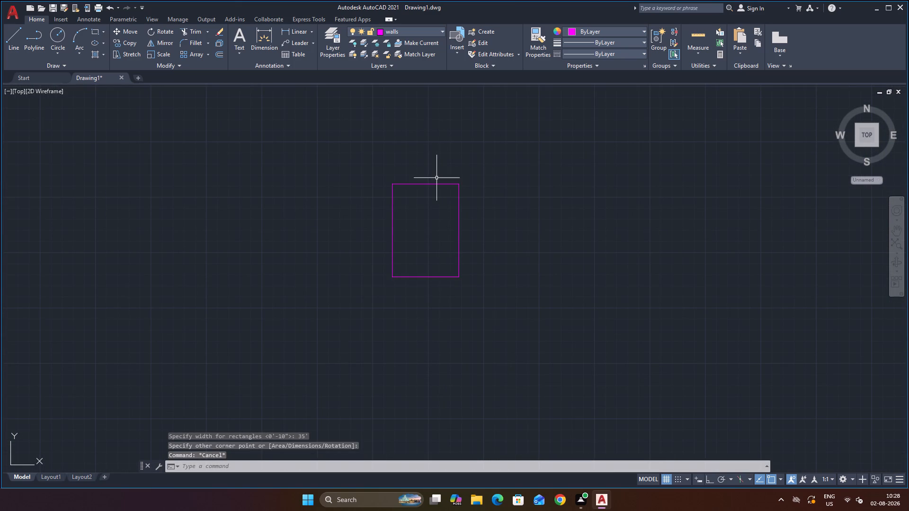
# Add a linear dimension to the rectangle's top edge, placing the dimension line above it.
pyautogui.press('d')
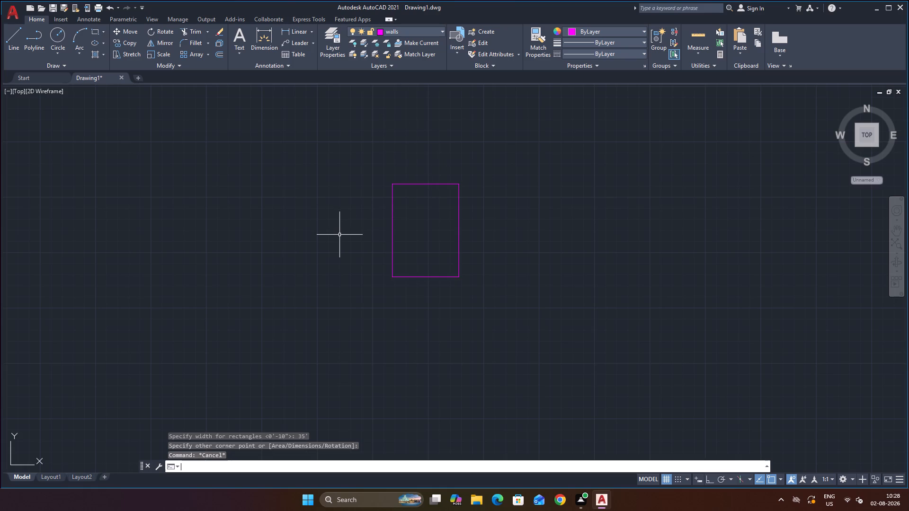
pyautogui.press('l')
pyautogui.press('i')
pyautogui.press('Return')
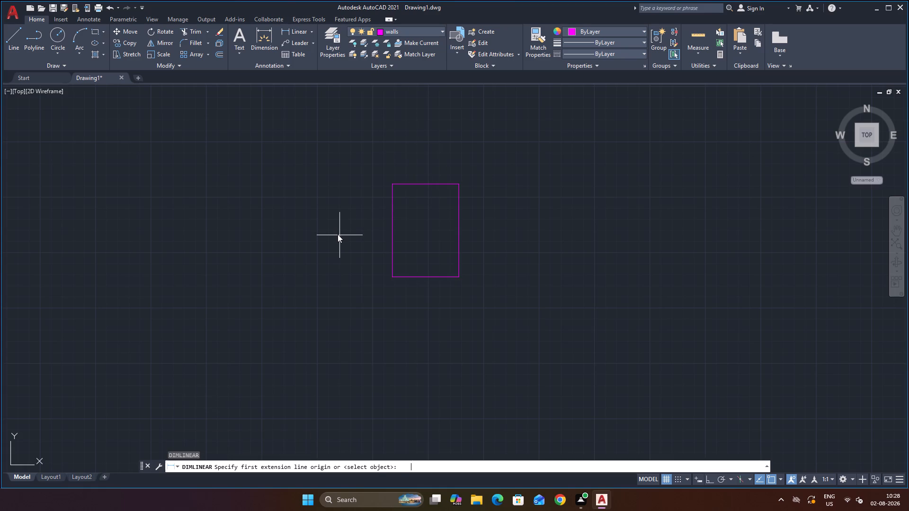
pyautogui.click(395, 186)
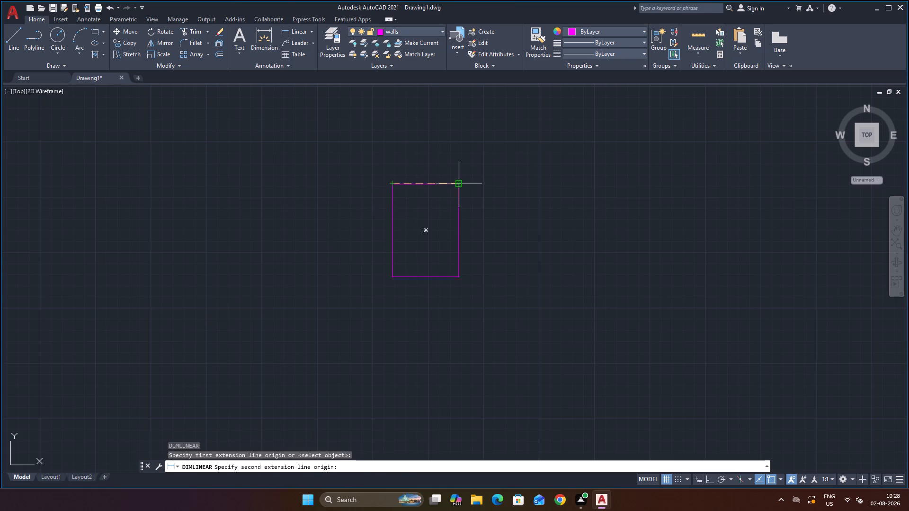
pyautogui.click(459, 184)
pyautogui.click(469, 151)
pyautogui.scroll(2, 420, 138)
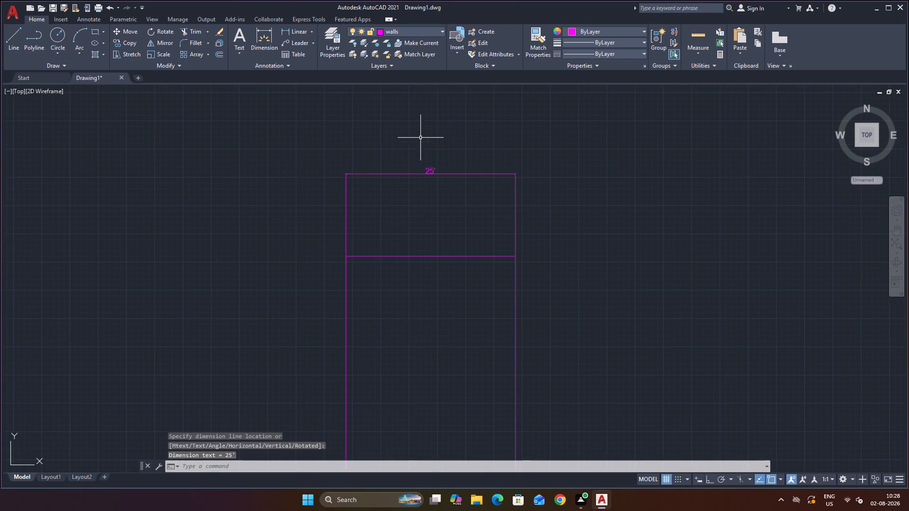
pyautogui.scroll(-2, 450, 143)
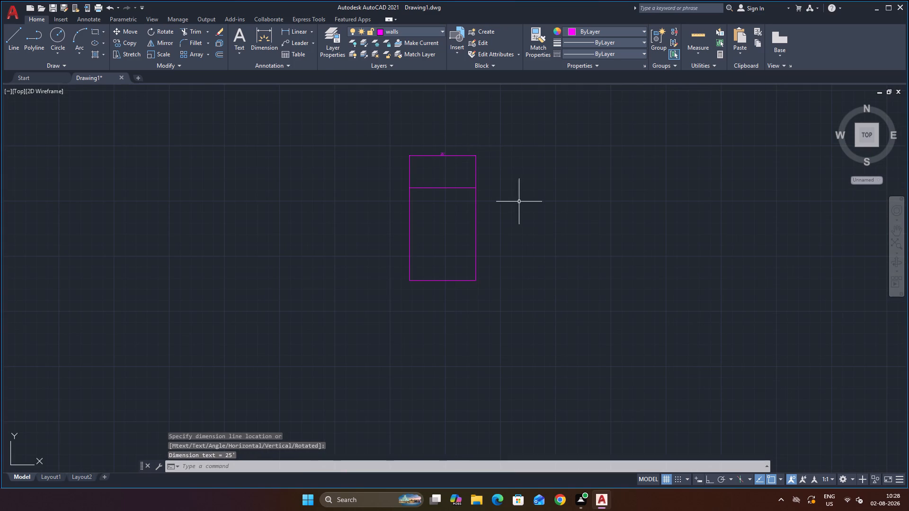
pyautogui.press('Escape')
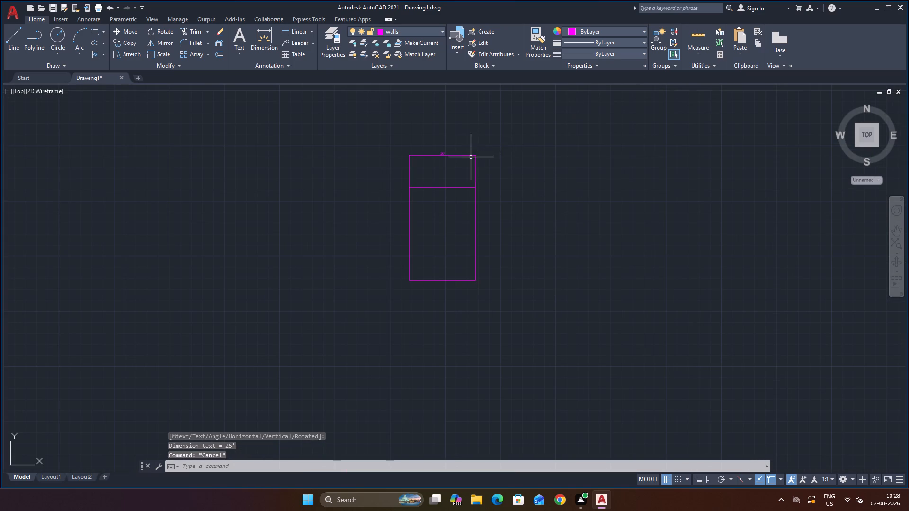
# Create a new layer named text, set its colour to white, and close the layer manager.
pyautogui.click(435, 29)
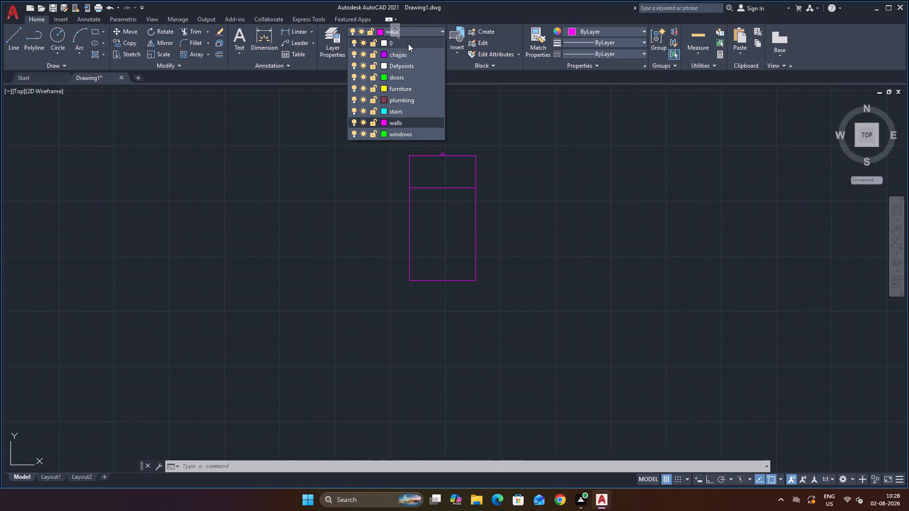
pyautogui.press('Escape')
pyautogui.click(342, 51)
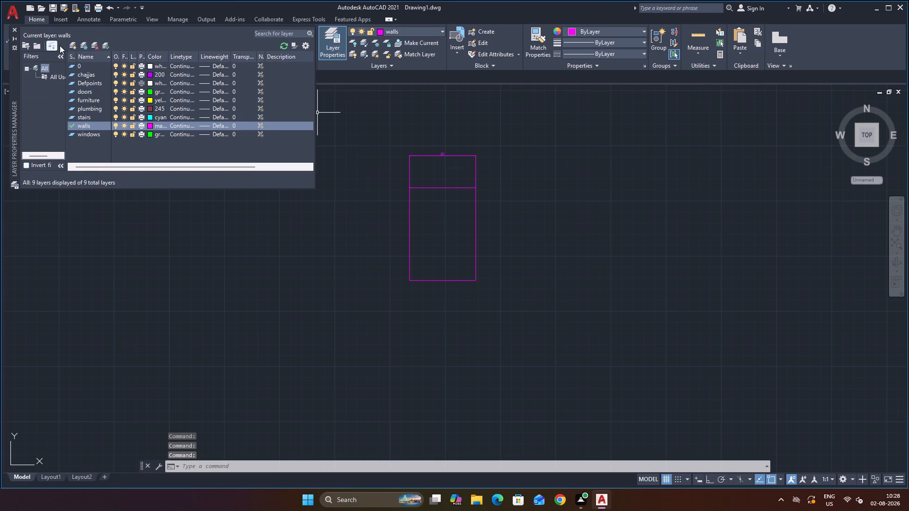
pyautogui.click(74, 44)
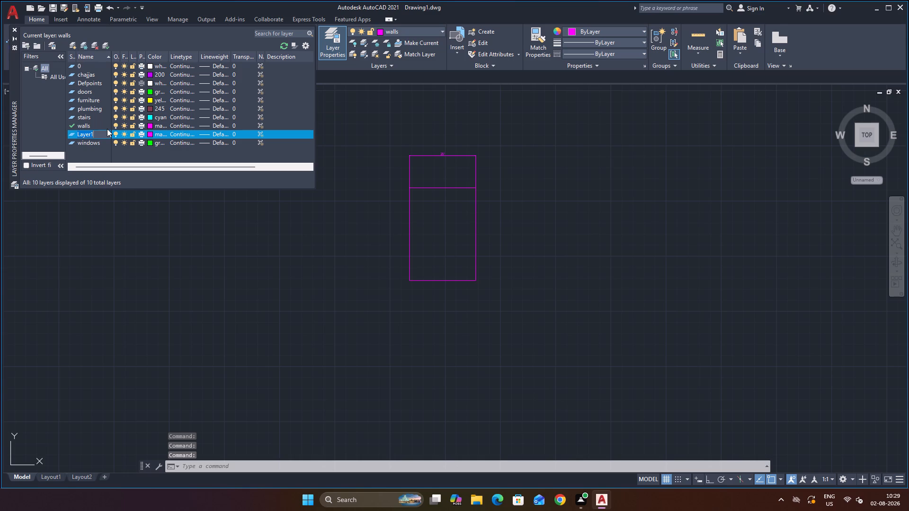
pyautogui.press('BackSpace')
pyautogui.write('text')
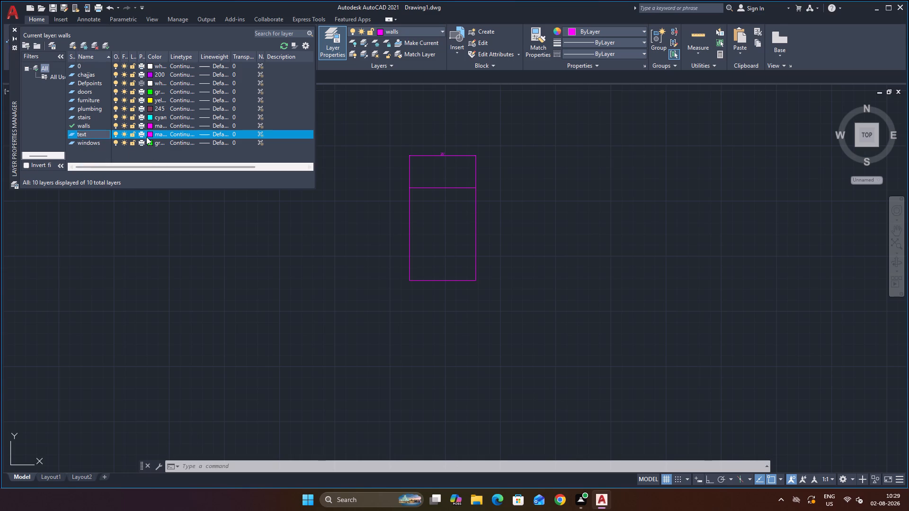
pyautogui.click(147, 133)
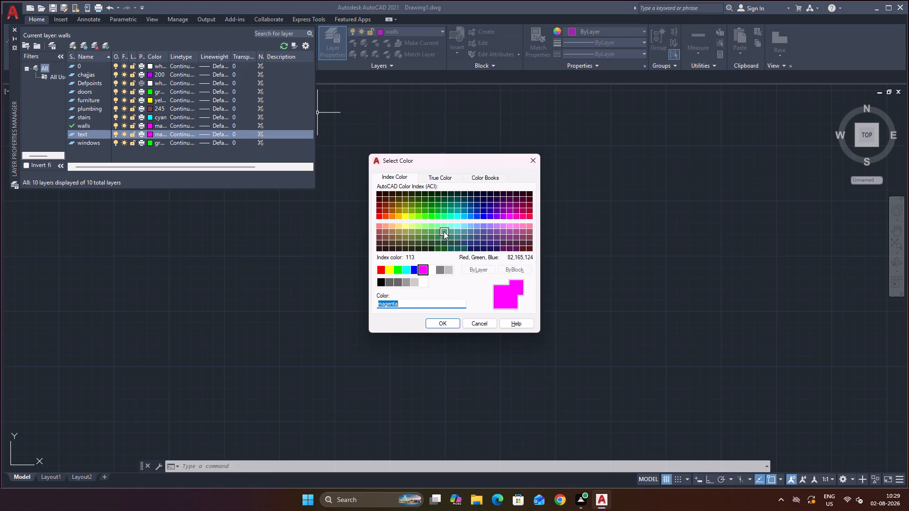
pyautogui.click(432, 272)
pyautogui.click(439, 321)
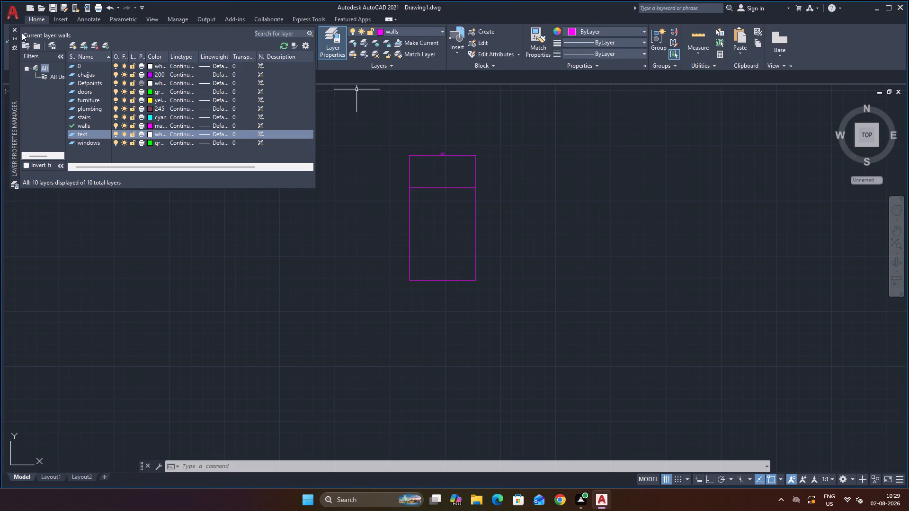
pyautogui.click(15, 30)
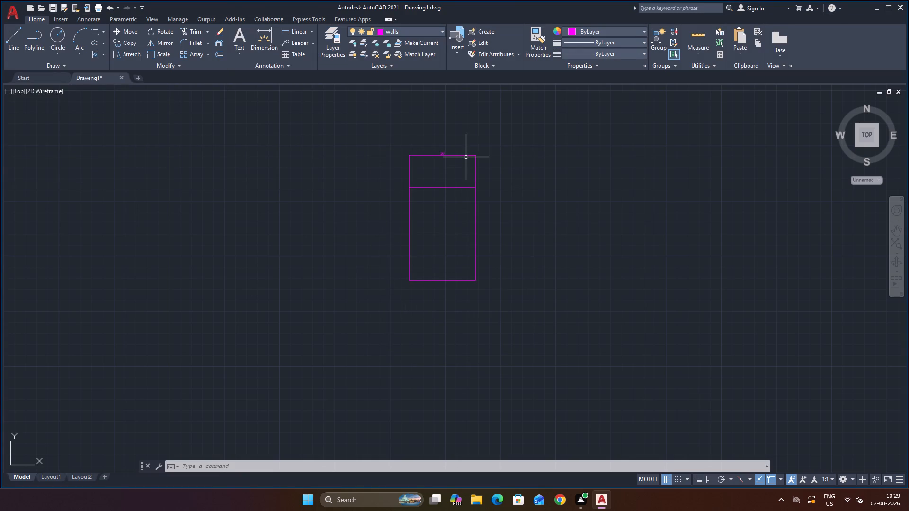
# Move the dimension above the rectangle's top edge to the text layer.
pyautogui.click(465, 155)
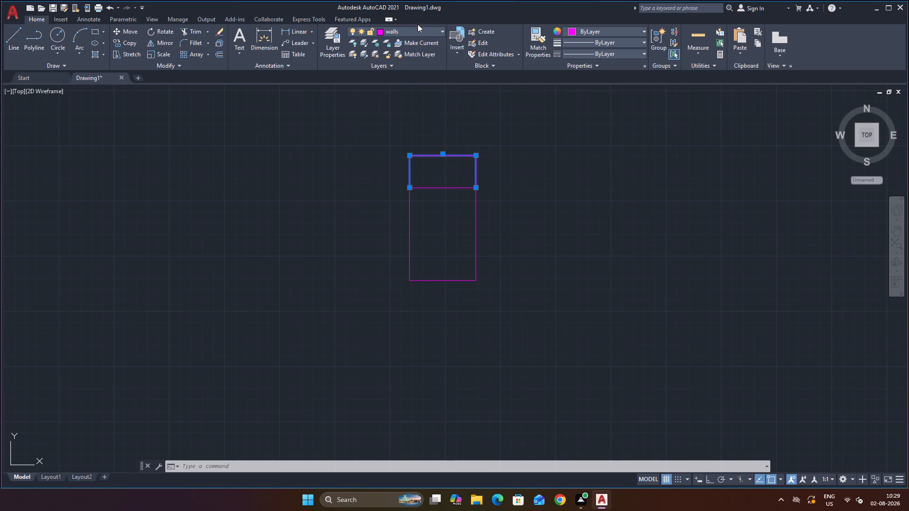
pyautogui.click(418, 24)
pyautogui.click(417, 27)
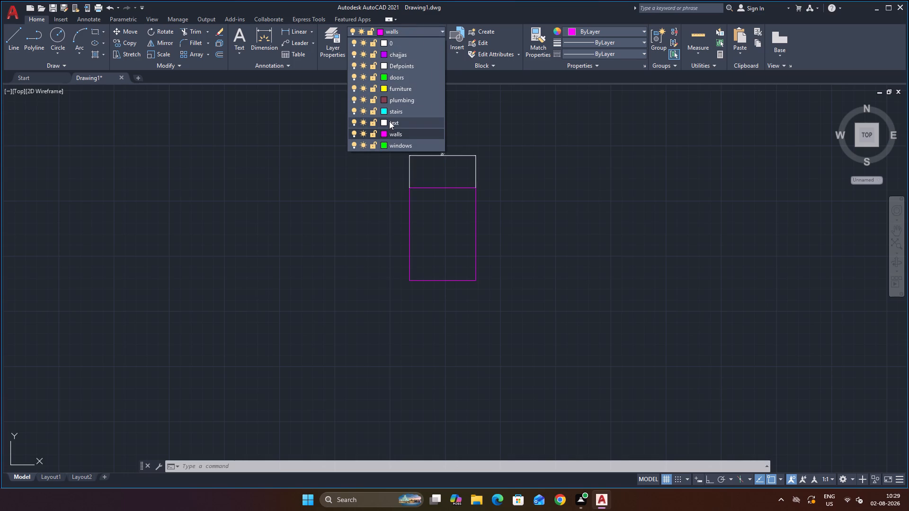
pyautogui.click(389, 121)
pyautogui.press('Escape')
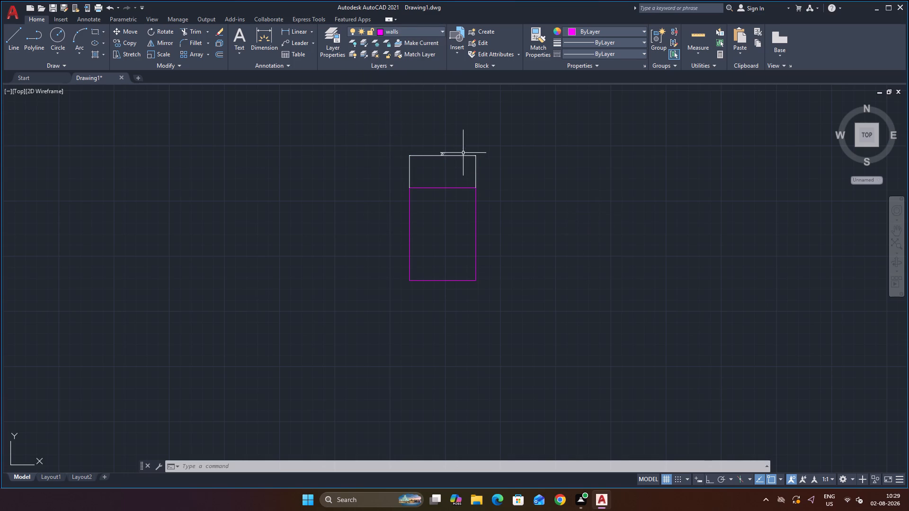
# Modify the ISO-25 dimension style's text height to 15 inches and set the style current.
pyautogui.scroll(2, 464, 150)
pyautogui.scroll(-2, 523, 188)
pyautogui.scroll(1, 545, 195)
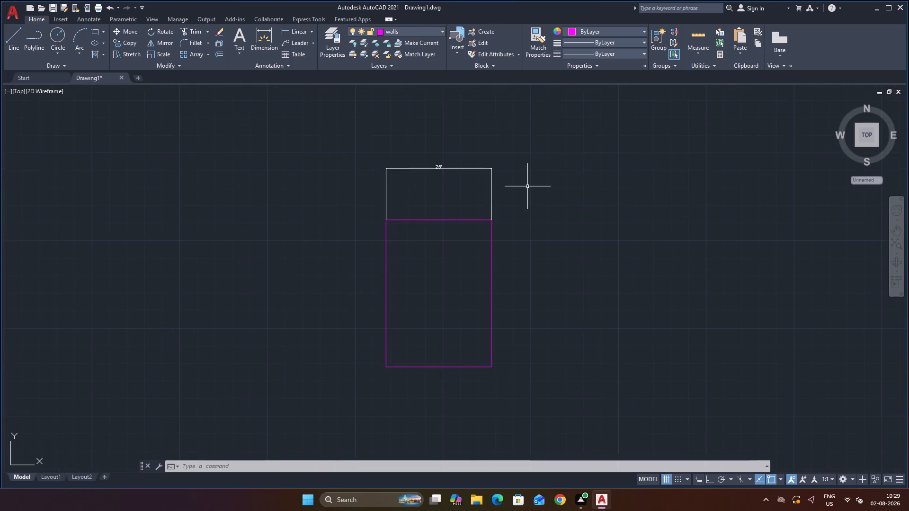
pyautogui.scroll(1, 527, 186)
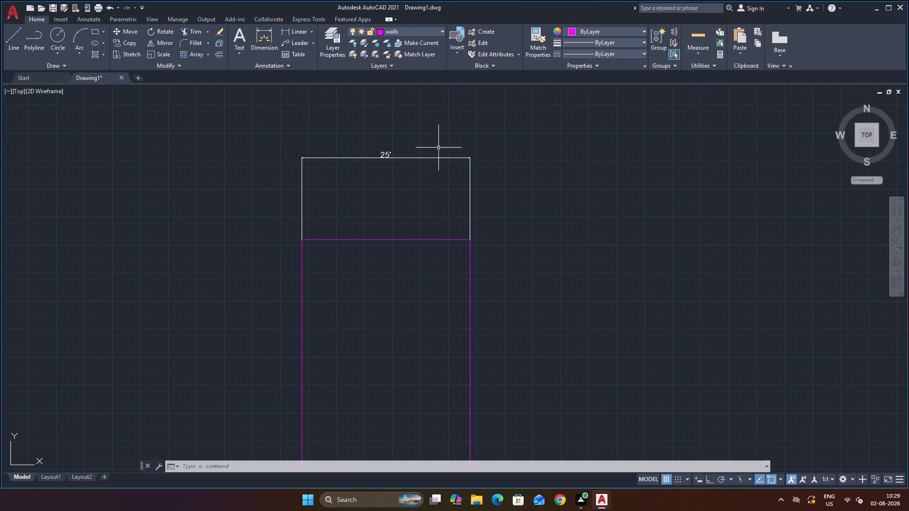
pyautogui.press('d')
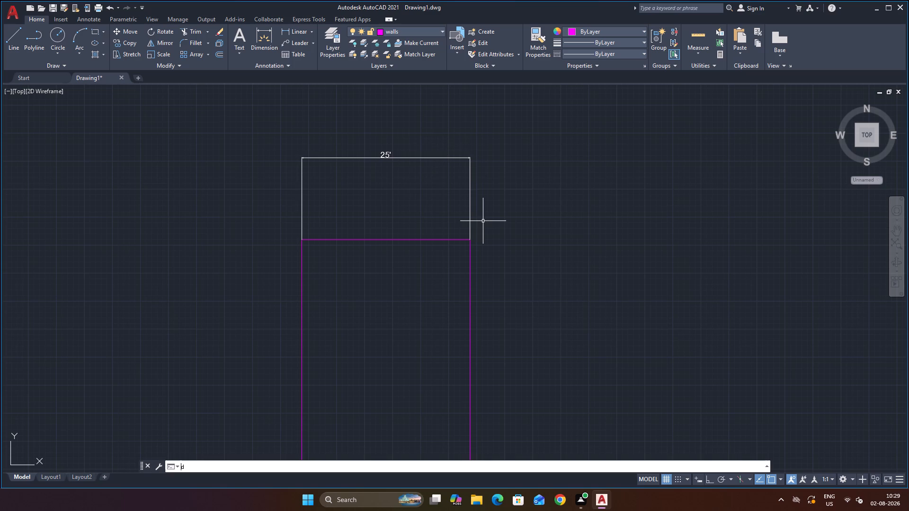
pyautogui.press('Return')
pyautogui.click(547, 228)
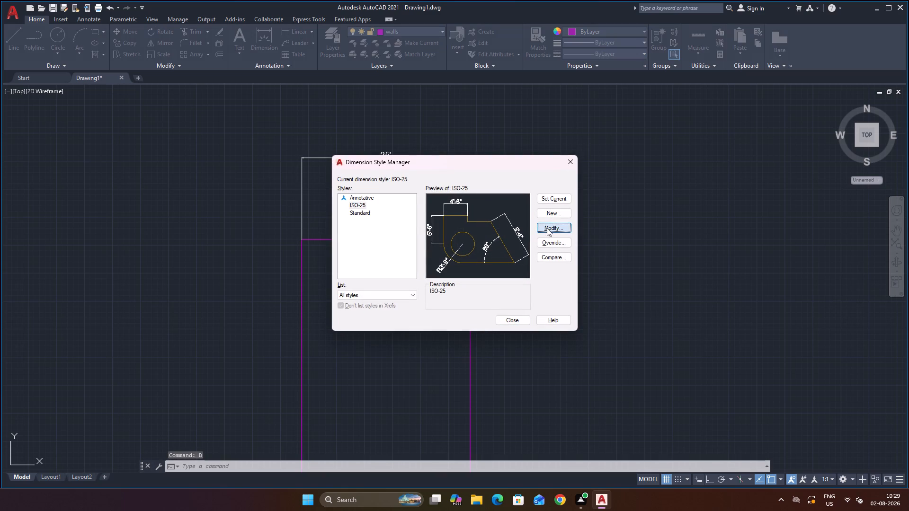
pyautogui.doubleClick(309, 252)
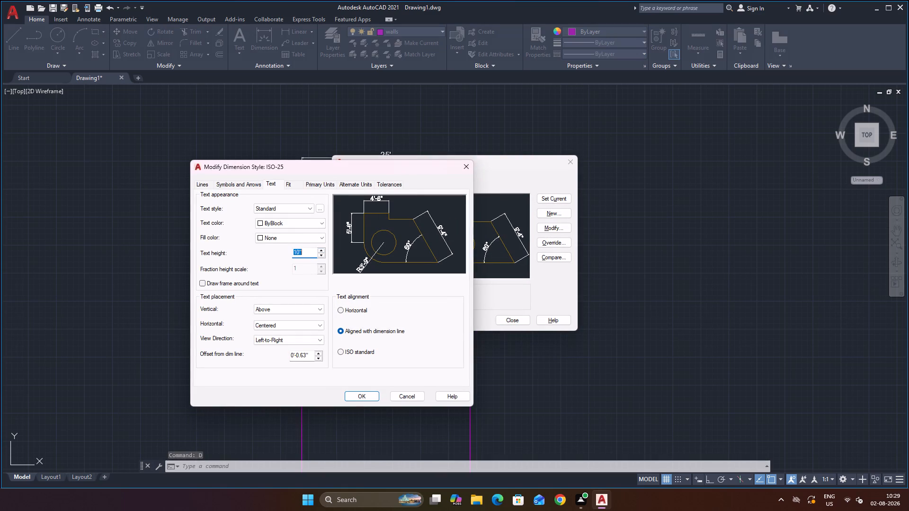
pyautogui.press('1')
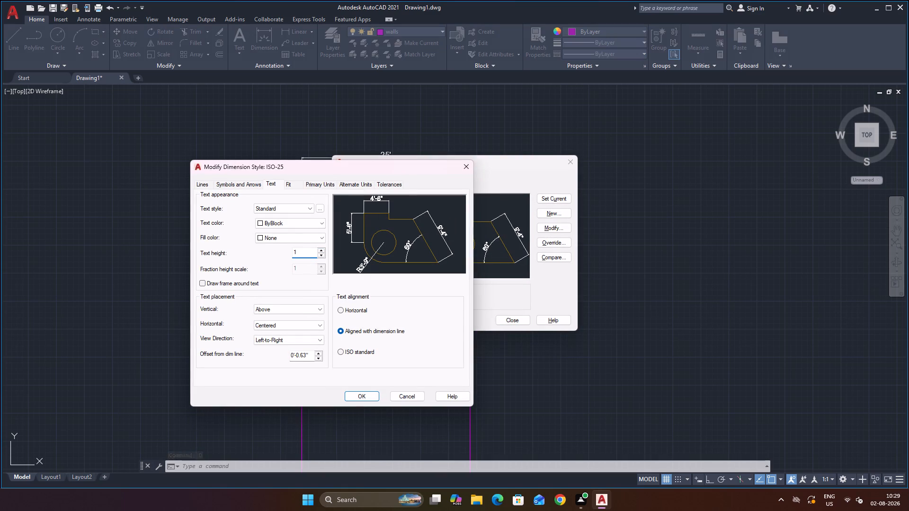
pyautogui.press('5')
pyautogui.press('Return')
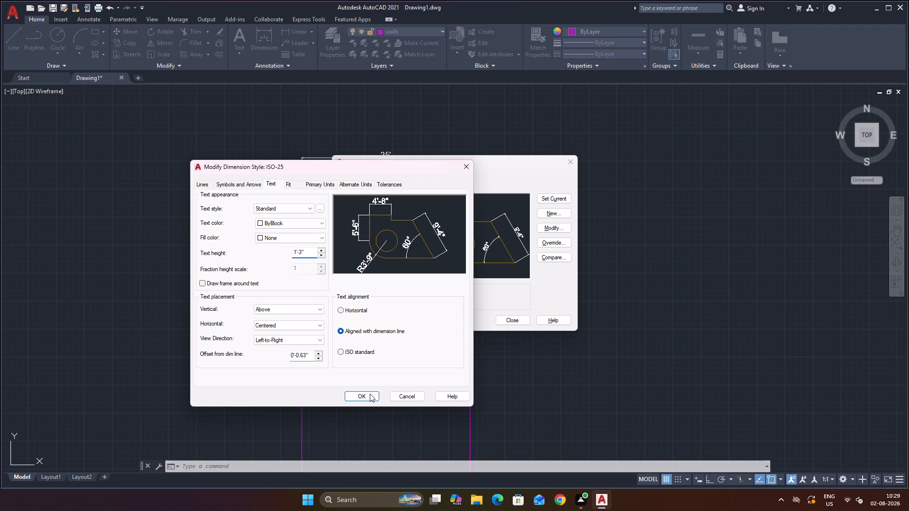
pyautogui.click(370, 394)
pyautogui.click(563, 199)
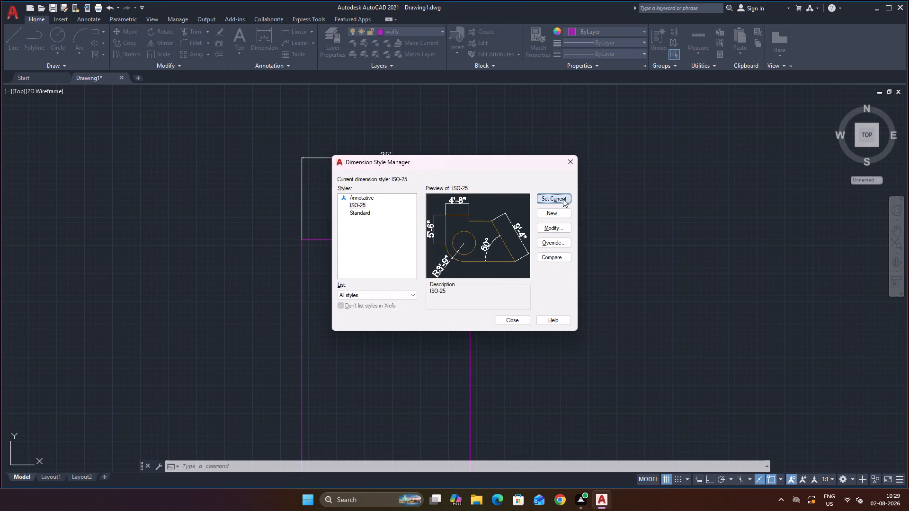
pyautogui.click(514, 322)
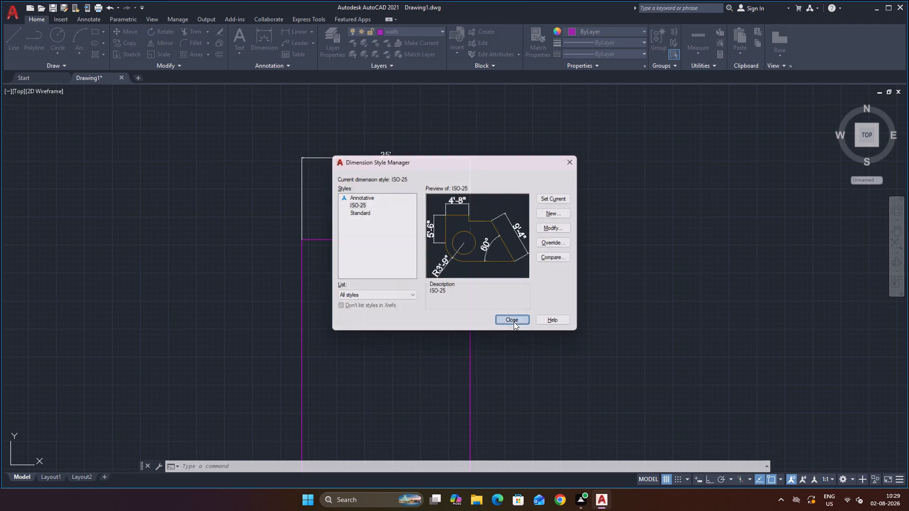
# Examine the size of the dimension text above the house outline from near and far.
pyautogui.scroll(-2, 470, 219)
pyautogui.scroll(-1, 503, 252)
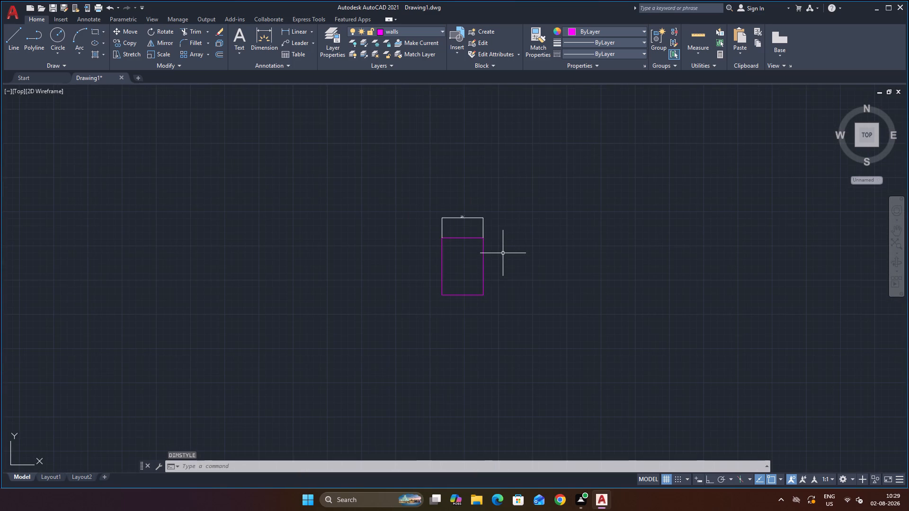
pyautogui.scroll(2, 503, 238)
pyautogui.scroll(1, 417, 262)
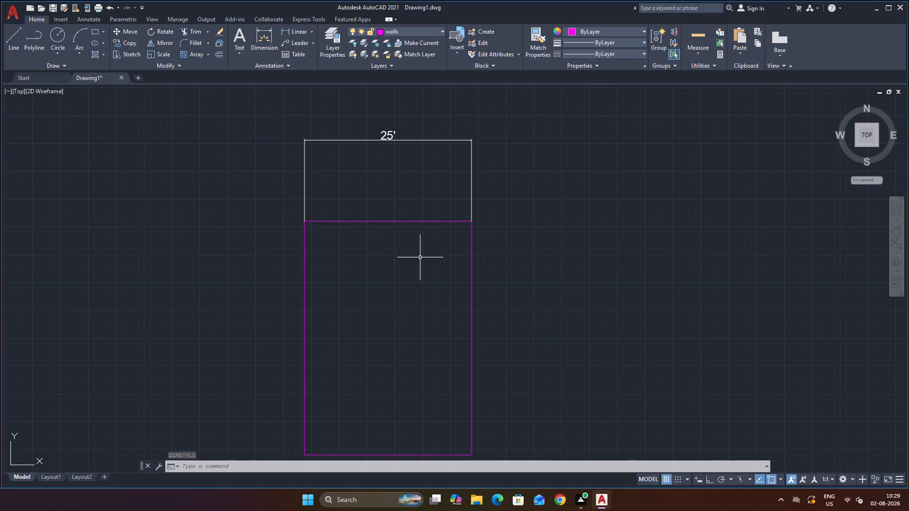
pyautogui.scroll(-2, 435, 255)
pyautogui.scroll(2, 453, 300)
pyautogui.scroll(-3, 454, 289)
pyautogui.scroll(2, 477, 264)
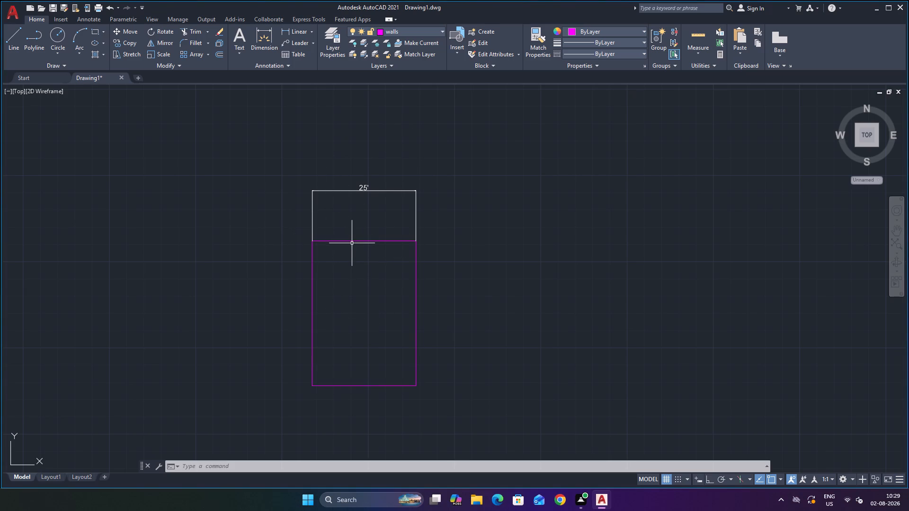
pyautogui.press('Escape')
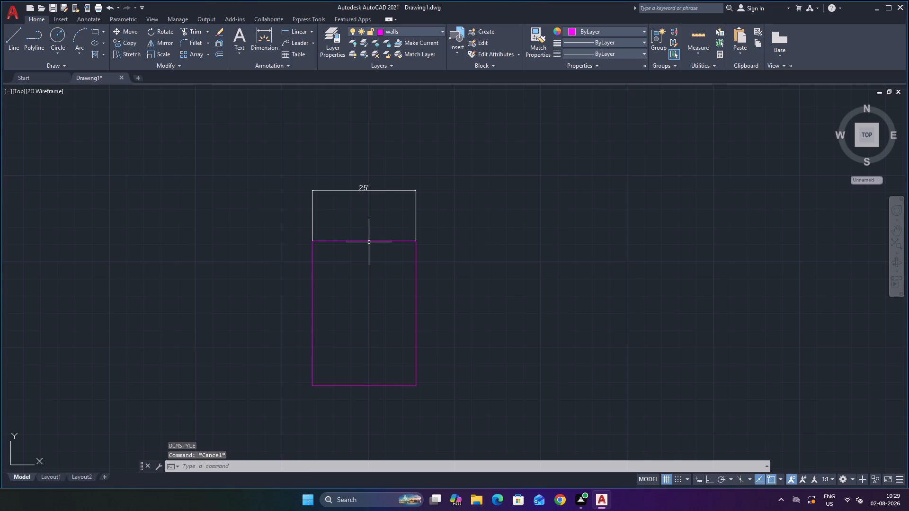
# Offset the house outline rectangle inward by 4.5 inches to form the outer wall thickness.
pyautogui.press('o')
pyautogui.press('Return')
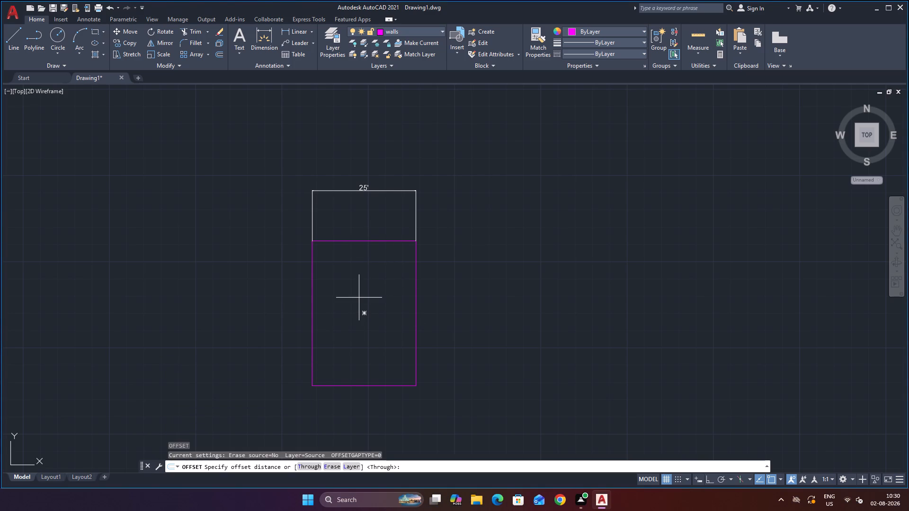
pyautogui.press('9')
pyautogui.press('BackSpace')
pyautogui.write('4.5')
pyautogui.press('Return')
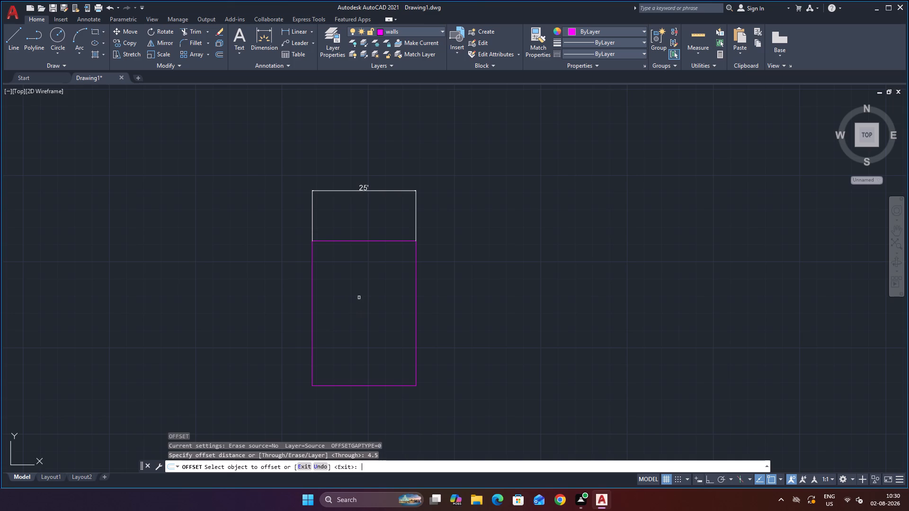
pyautogui.click(361, 241)
pyautogui.click(363, 264)
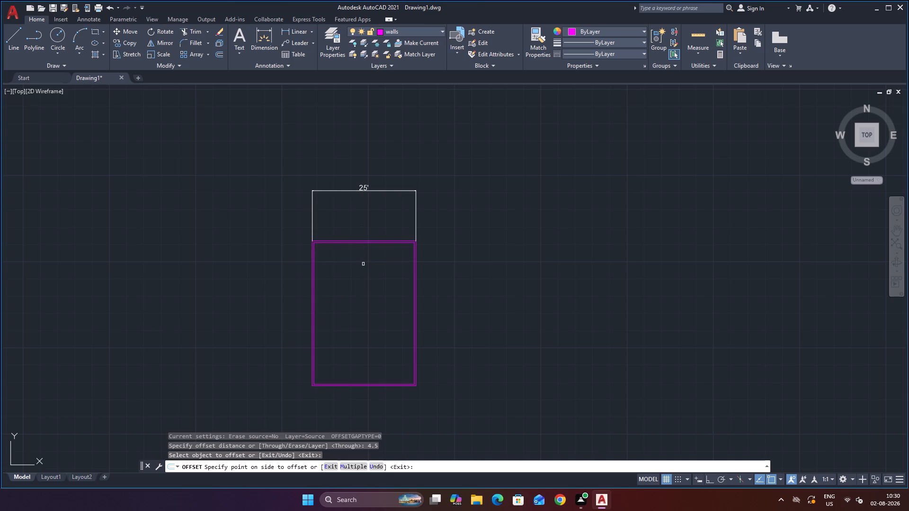
pyautogui.scroll(1, 352, 297)
pyautogui.scroll(-2, 354, 279)
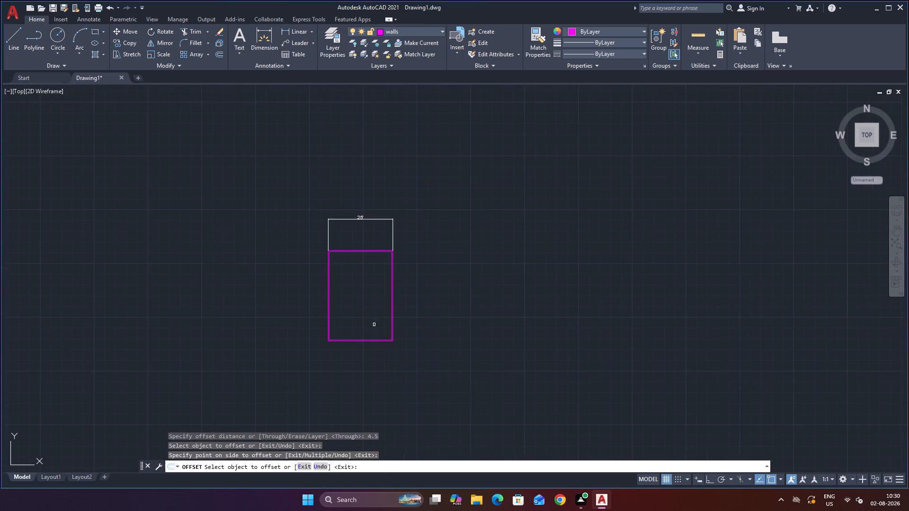
pyautogui.scroll(2, 386, 332)
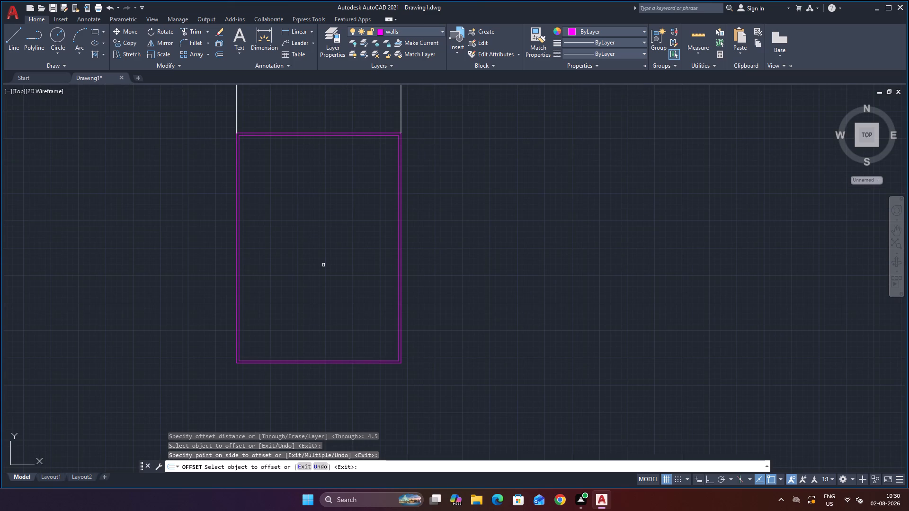
pyautogui.scroll(-2, 324, 264)
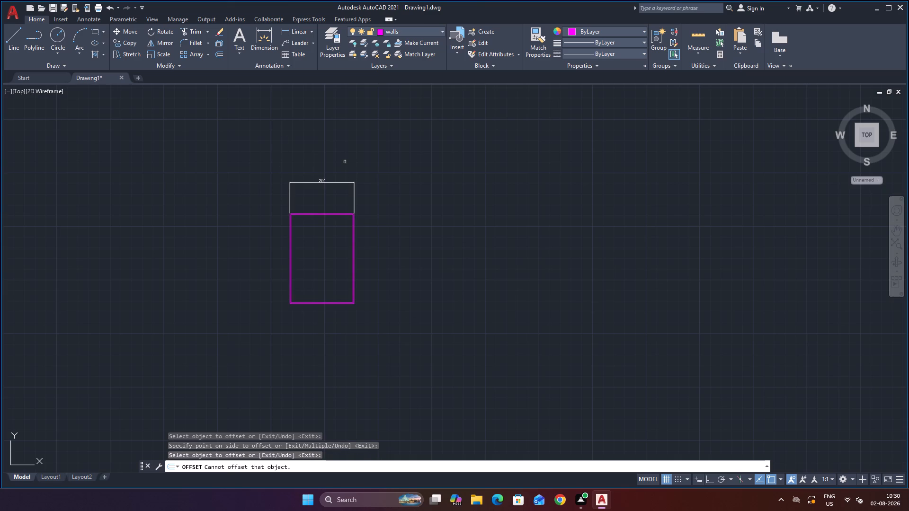
pyautogui.press('Escape')
# Check the inner rectangle's width along its bottom edge with a trial linear dimension, without placing it.
pyautogui.scroll(1, 334, 250)
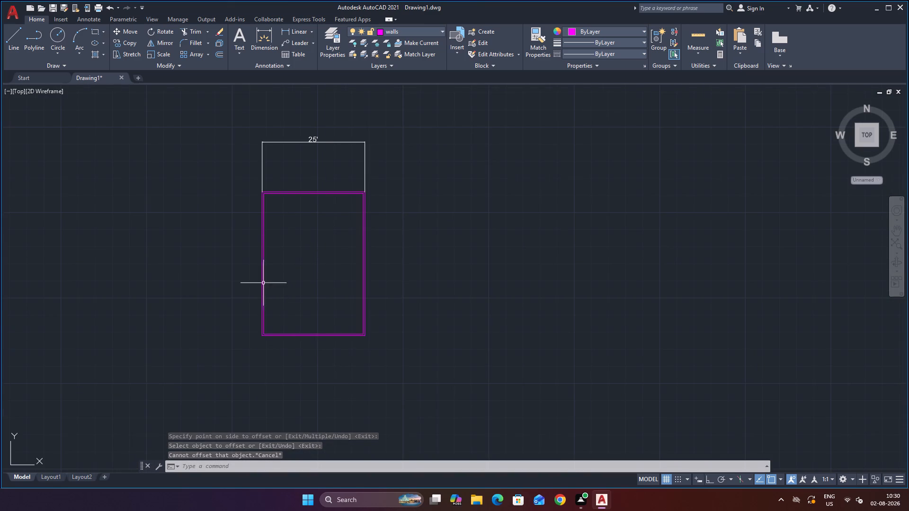
pyautogui.scroll(2, 299, 326)
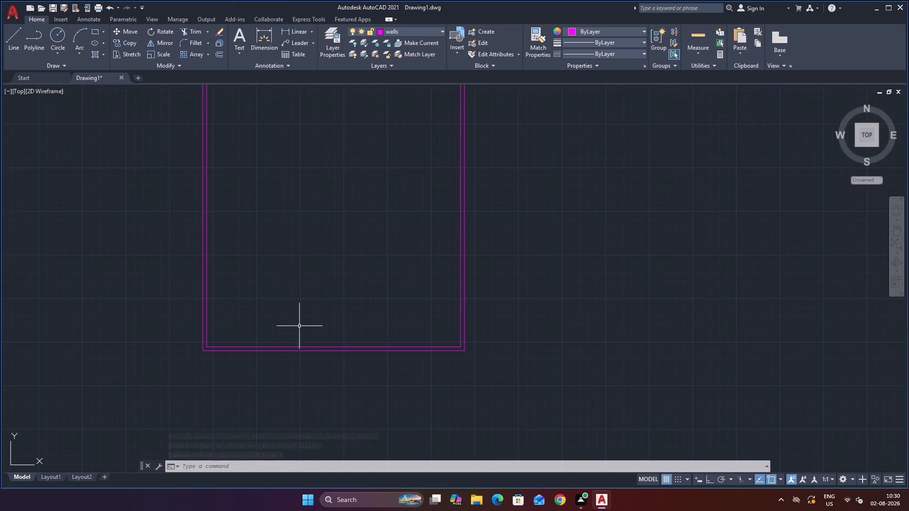
pyautogui.scroll(-2, 315, 290)
pyautogui.write('dli')
pyautogui.press('Return')
pyautogui.scroll(1, 301, 297)
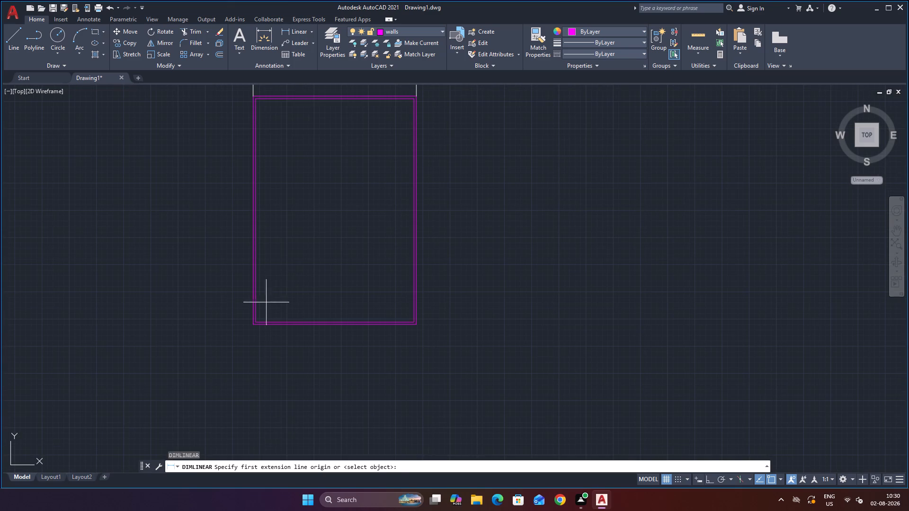
pyautogui.click(258, 320)
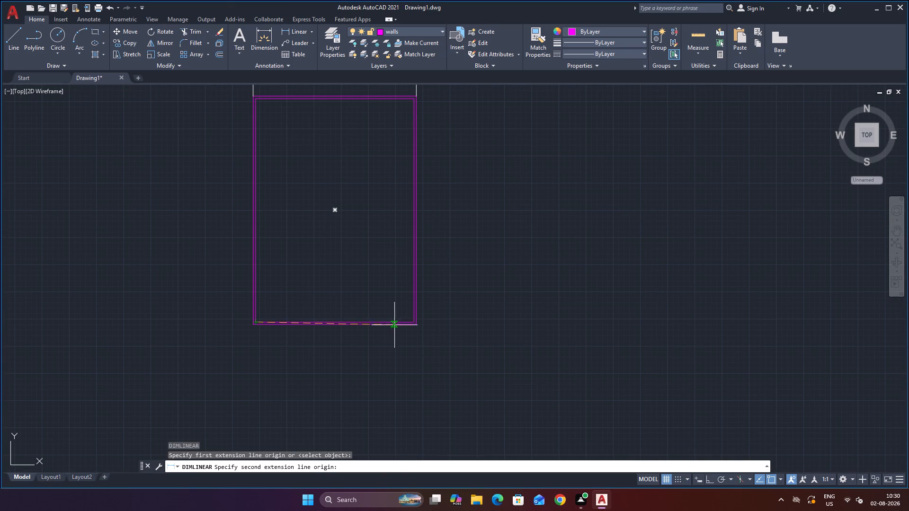
pyautogui.click(412, 321)
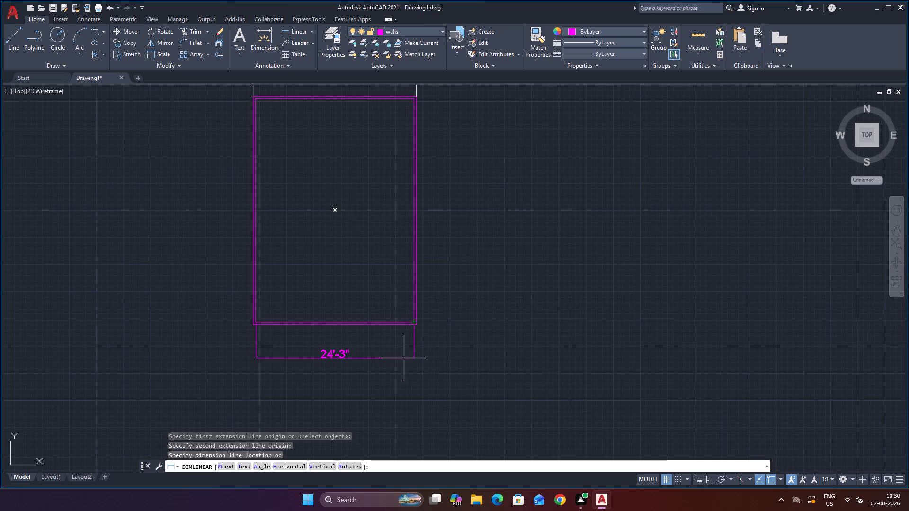
pyautogui.press('Escape')
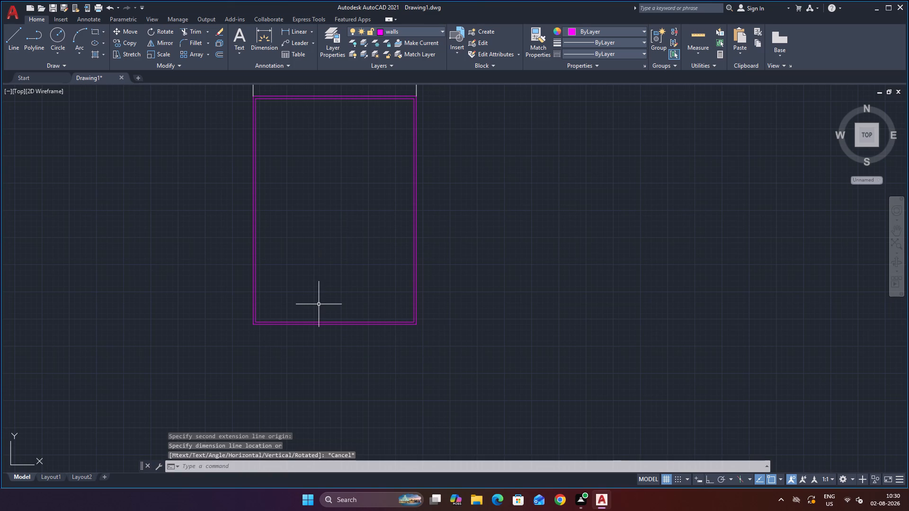
pyautogui.press('Escape')
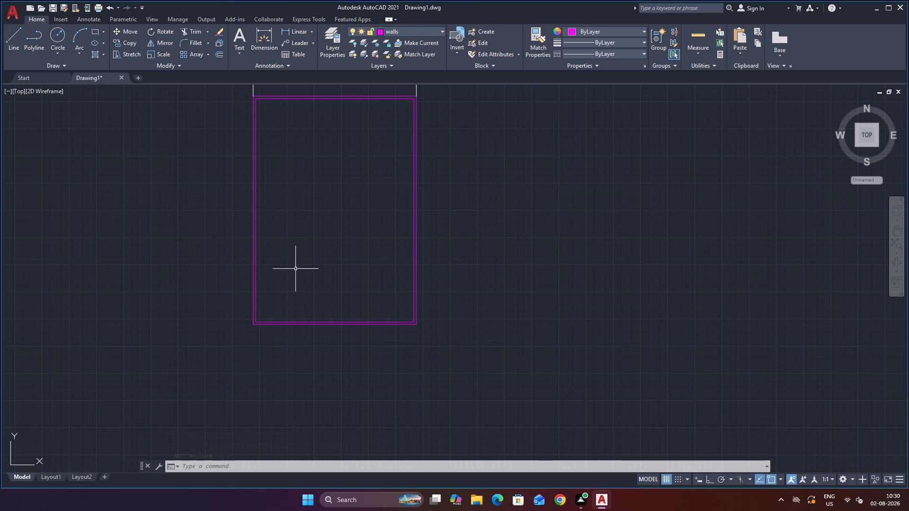
pyautogui.press('Escape')
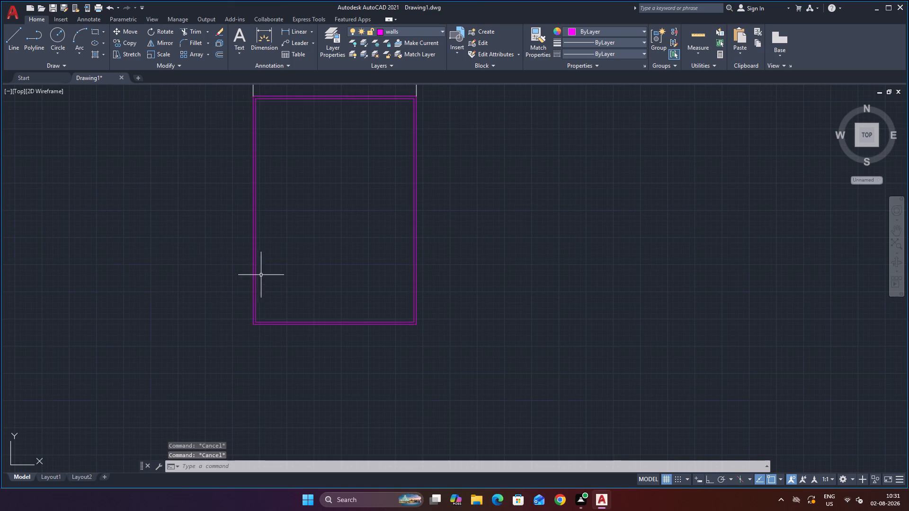
# Explode the inner wall rectangle into separate lines and check that its left edge selects on its own.
pyautogui.scroll(1, 257, 267)
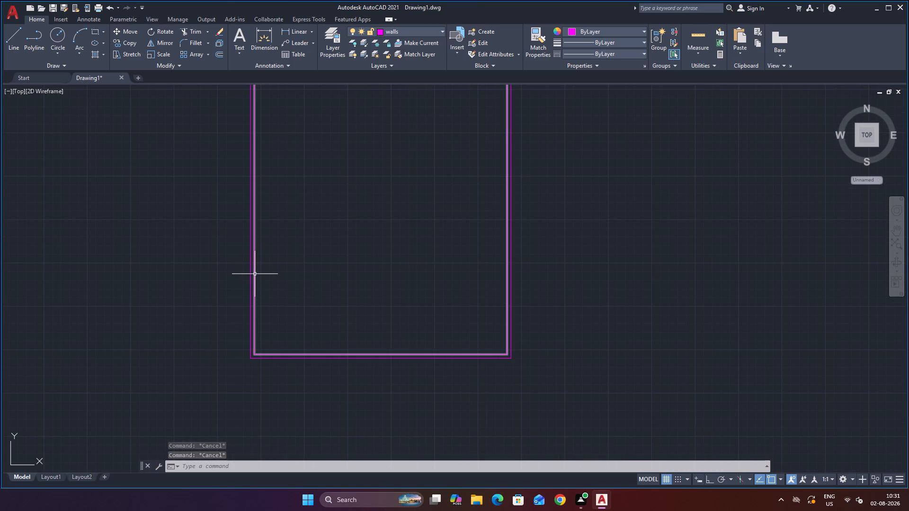
pyautogui.click(255, 274)
pyautogui.press('x')
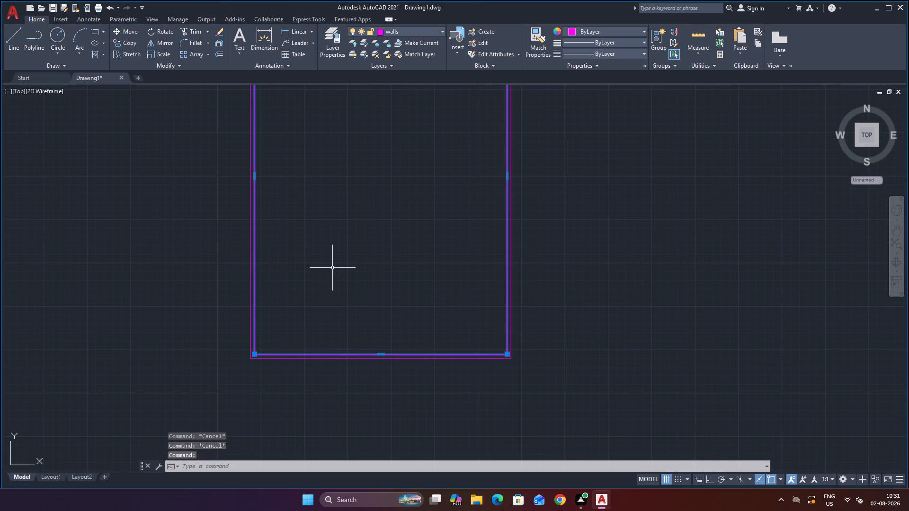
pyautogui.press('Return')
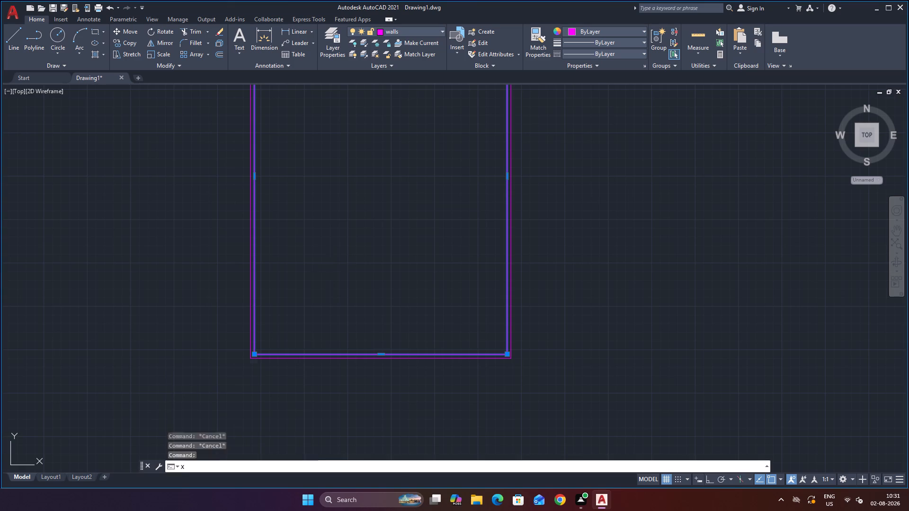
pyautogui.click(253, 304)
pyautogui.press('Escape')
pyautogui.scroll(1, 310, 291)
pyautogui.scroll(-4, 312, 291)
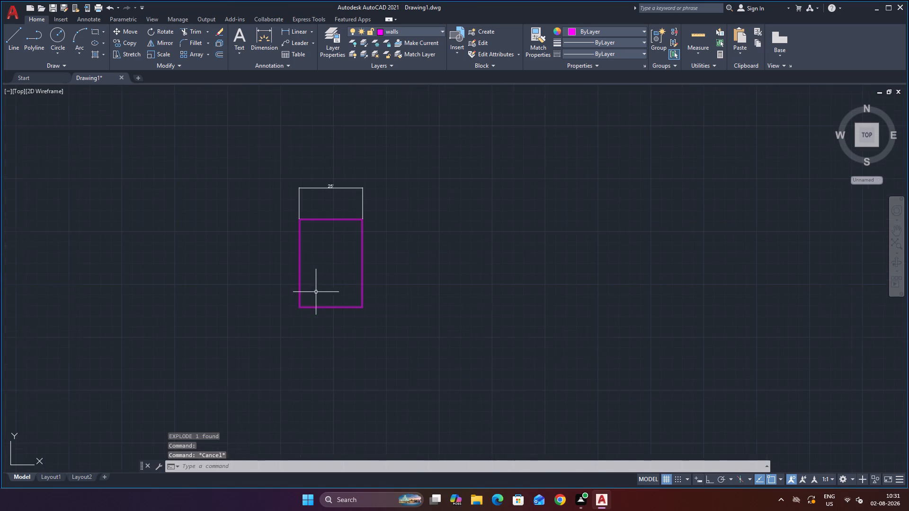
pyautogui.scroll(2, 324, 275)
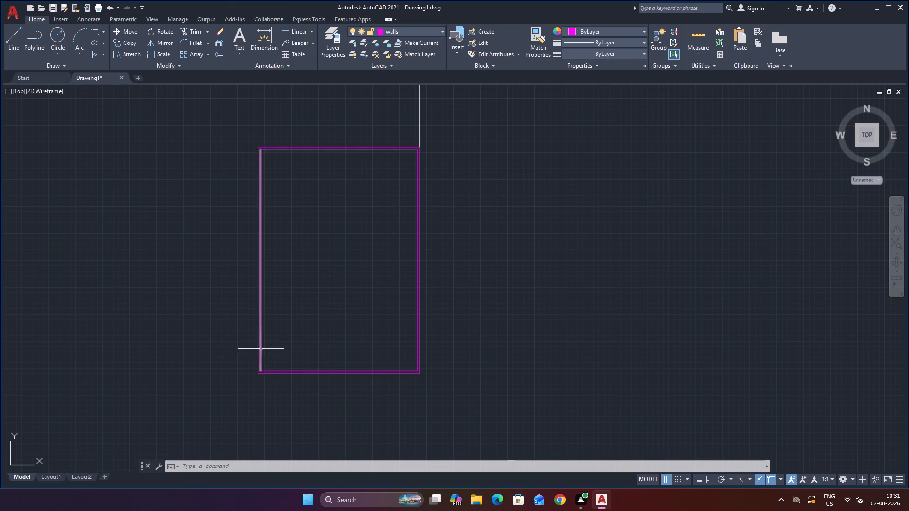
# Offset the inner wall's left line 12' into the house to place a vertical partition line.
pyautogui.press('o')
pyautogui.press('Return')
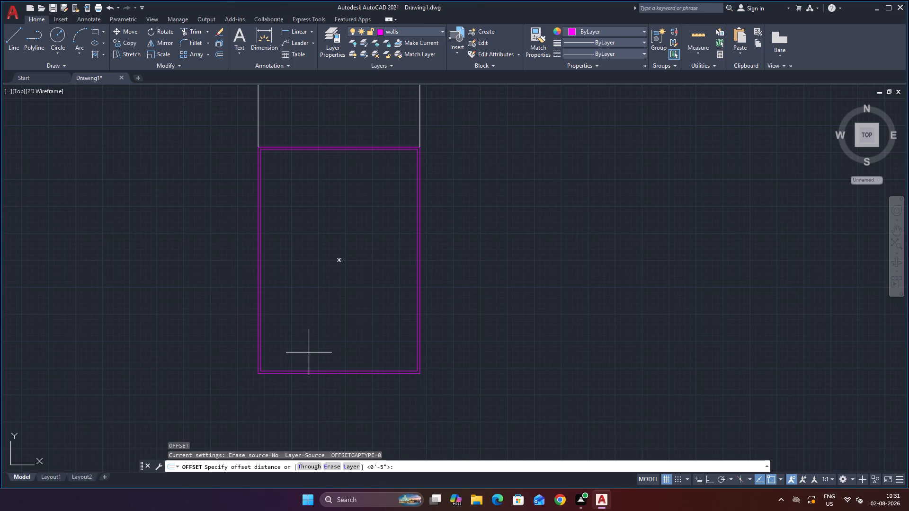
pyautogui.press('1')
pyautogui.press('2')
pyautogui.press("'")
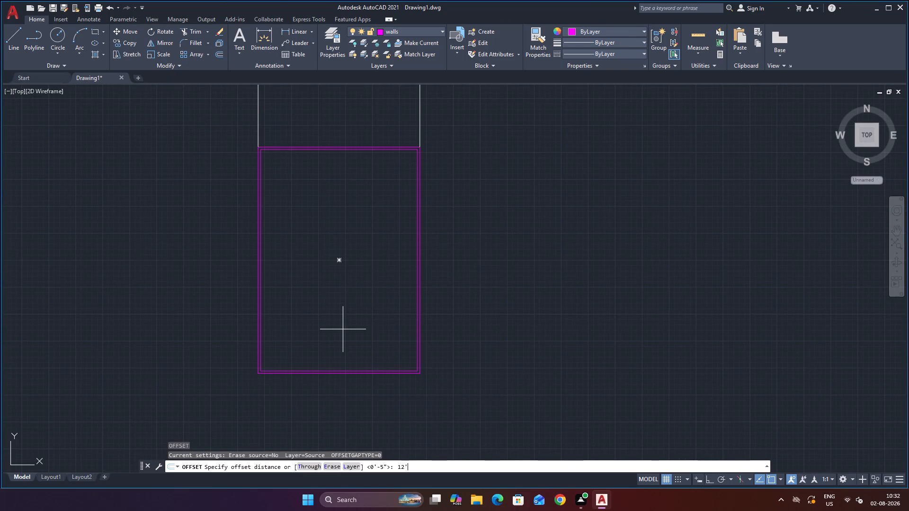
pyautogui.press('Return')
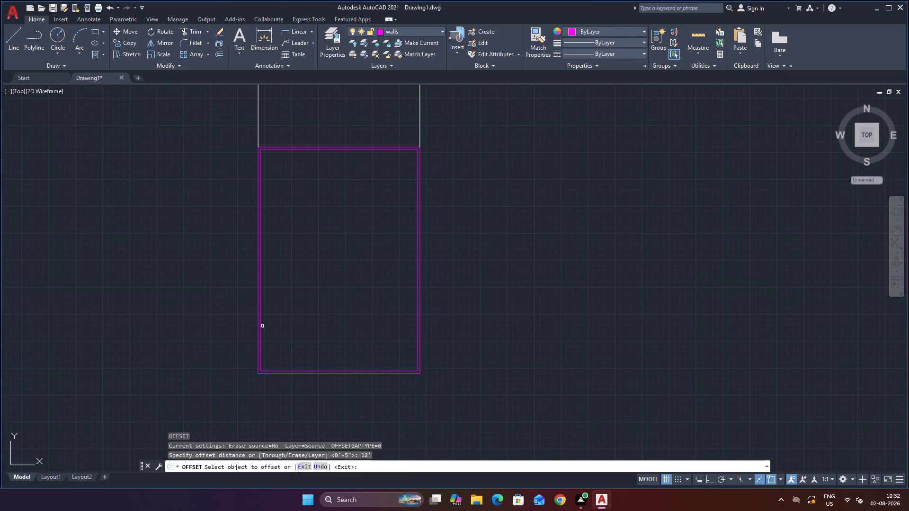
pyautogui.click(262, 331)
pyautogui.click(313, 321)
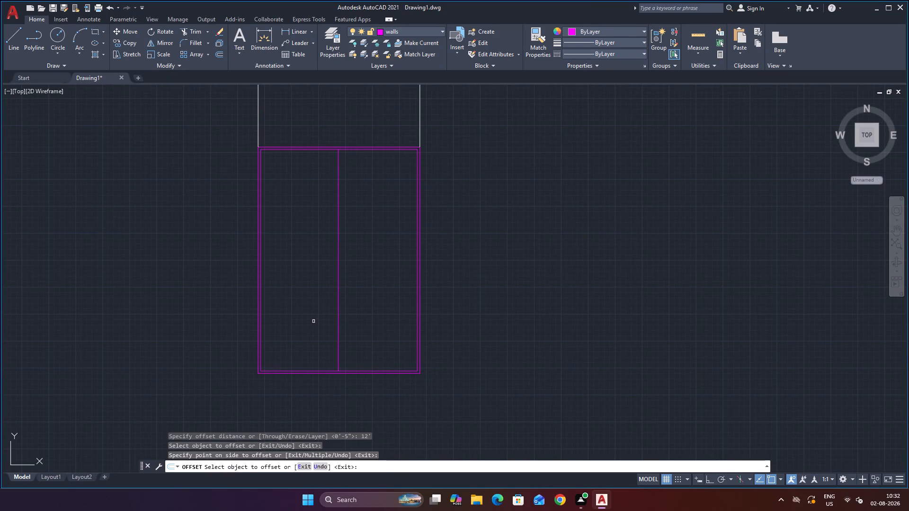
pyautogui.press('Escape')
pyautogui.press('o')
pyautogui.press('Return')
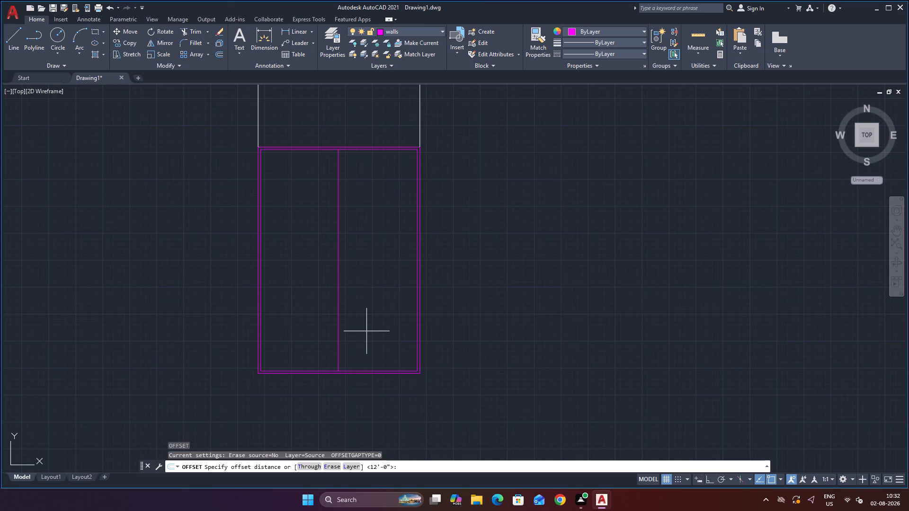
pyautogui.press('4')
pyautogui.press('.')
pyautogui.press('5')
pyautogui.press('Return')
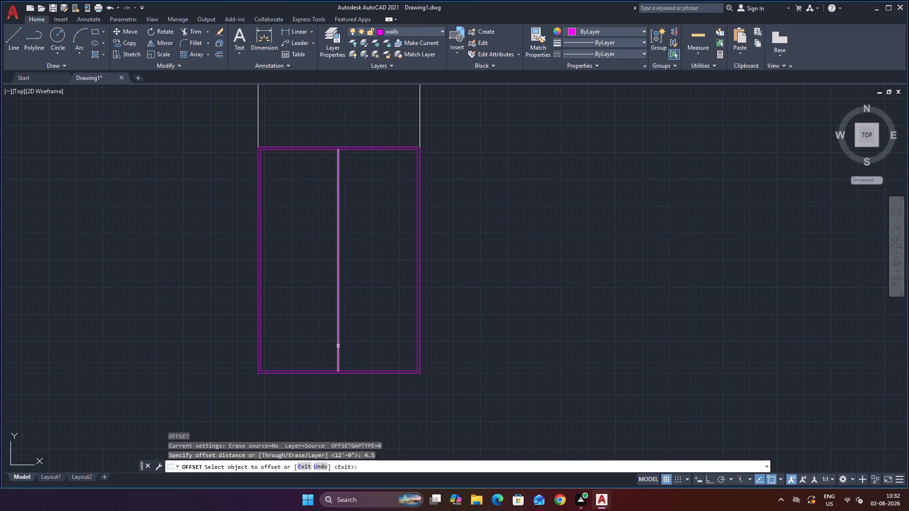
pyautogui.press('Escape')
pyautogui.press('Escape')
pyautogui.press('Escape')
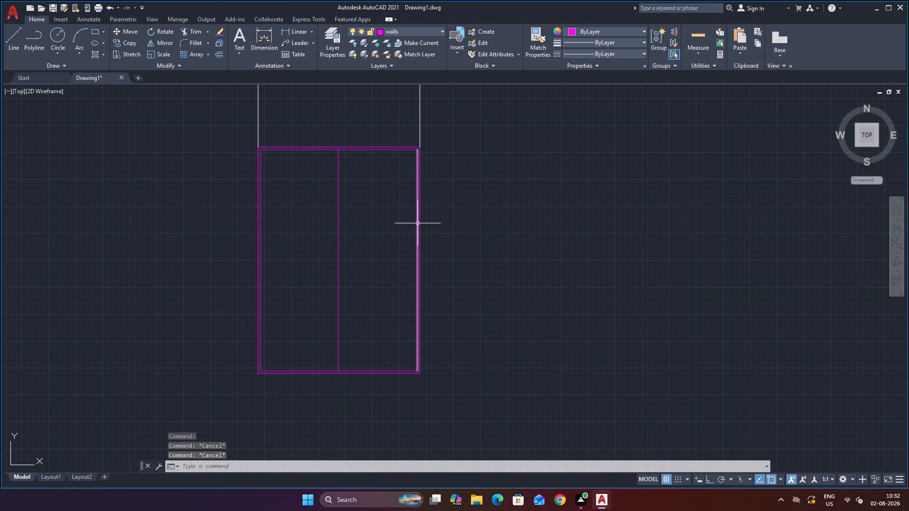
# Delete the four inner wall lines and the vertical partition line inside the house outline.
pyautogui.click(418, 223)
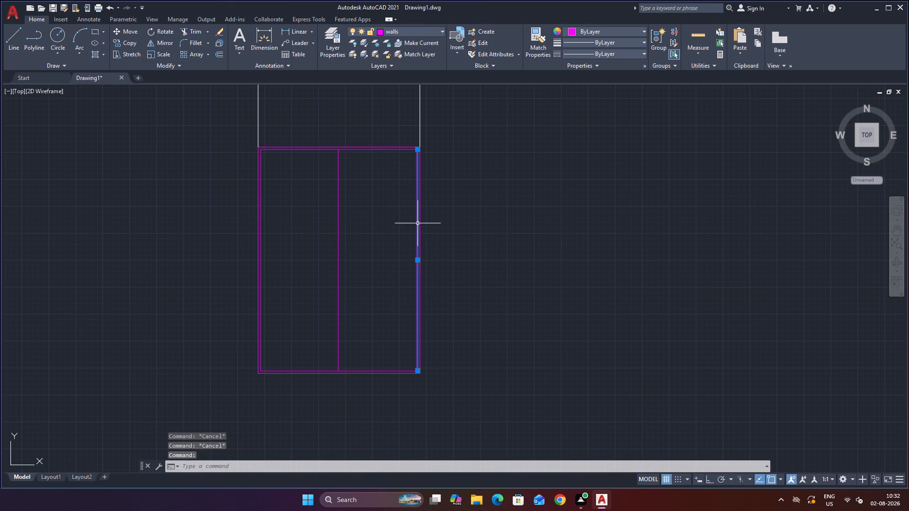
pyautogui.press('Delete')
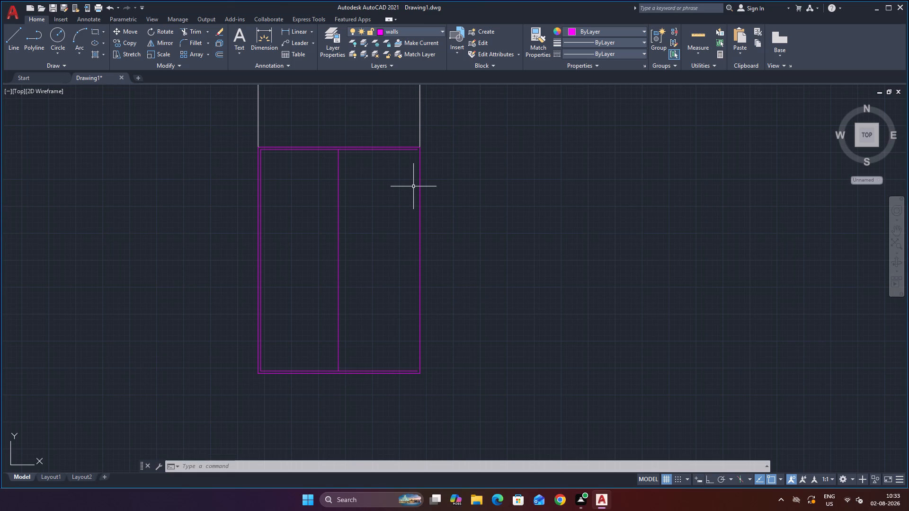
pyautogui.click(392, 149)
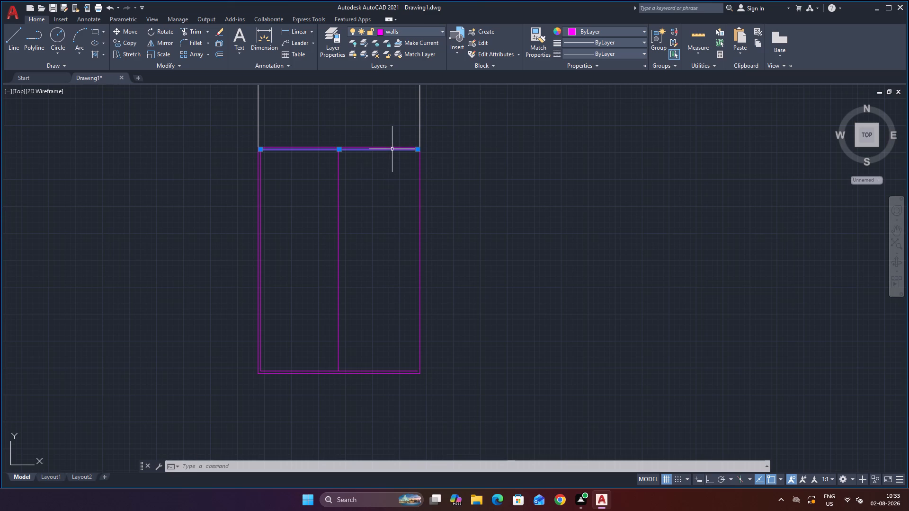
pyautogui.press('Delete')
pyautogui.click(339, 176)
pyautogui.press('Delete')
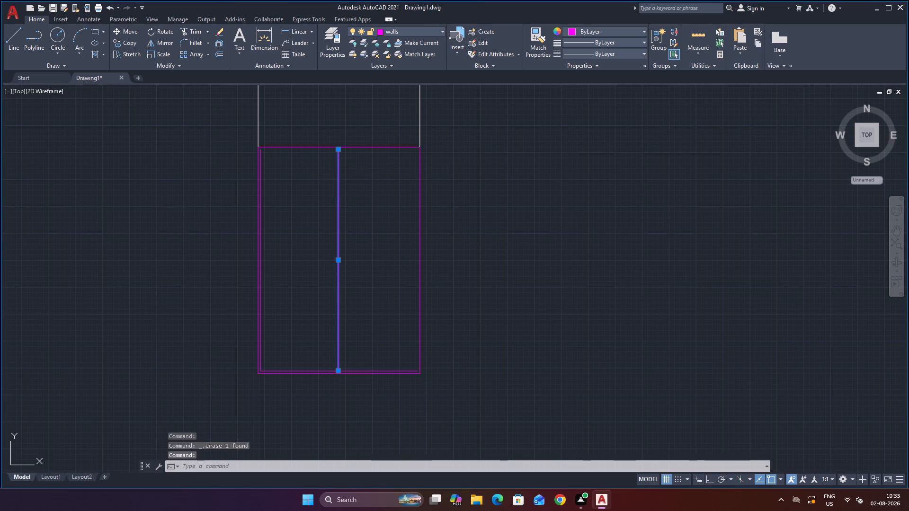
pyautogui.click(260, 203)
pyautogui.press('Delete')
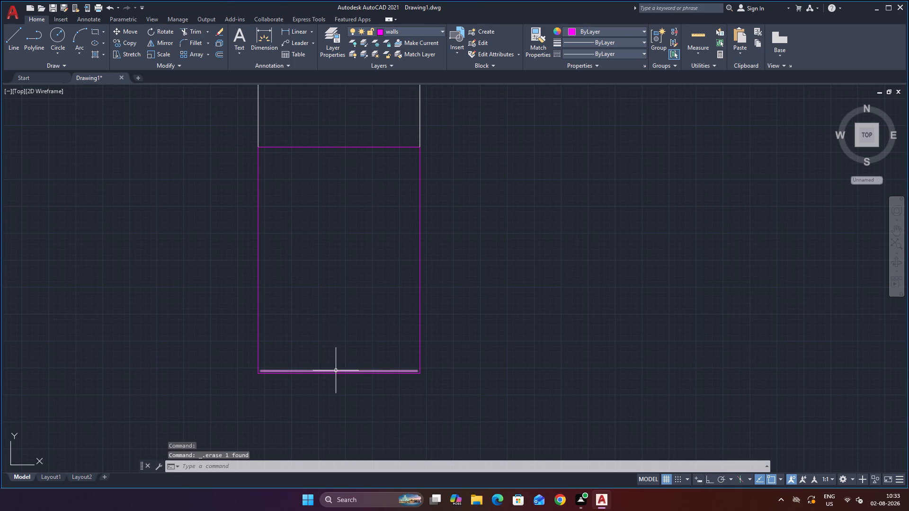
pyautogui.click(336, 370)
pyautogui.press('Delete')
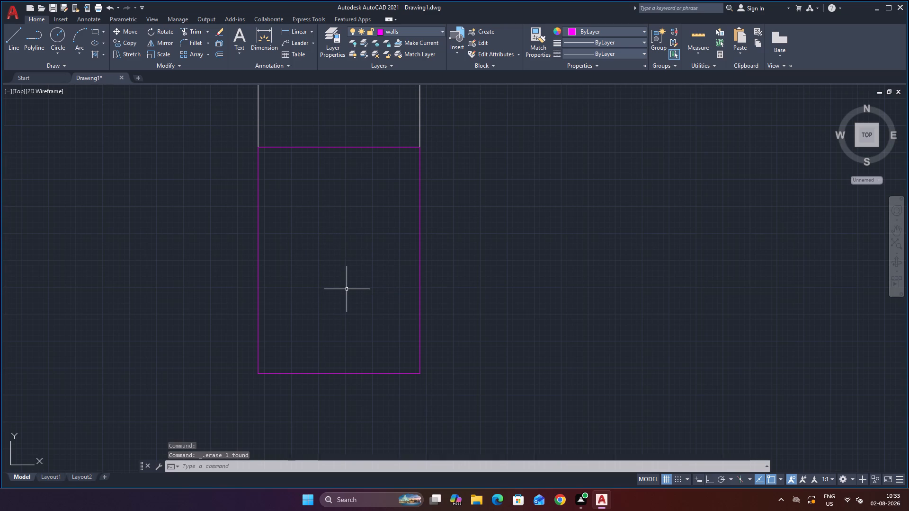
# Offset the house outline rectangle inward by 9 inches to form the outer wall thickness.
pyautogui.press('o')
pyautogui.press('Return')
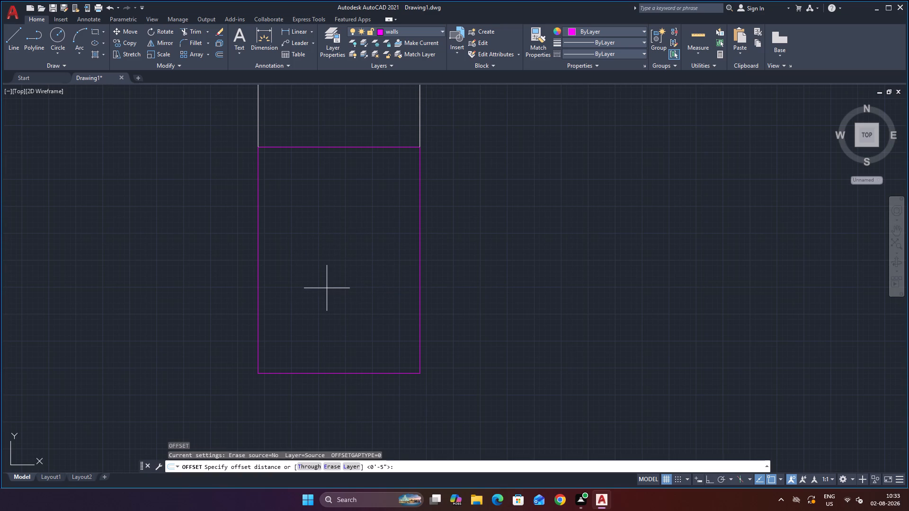
pyautogui.press('9')
pyautogui.press('Return')
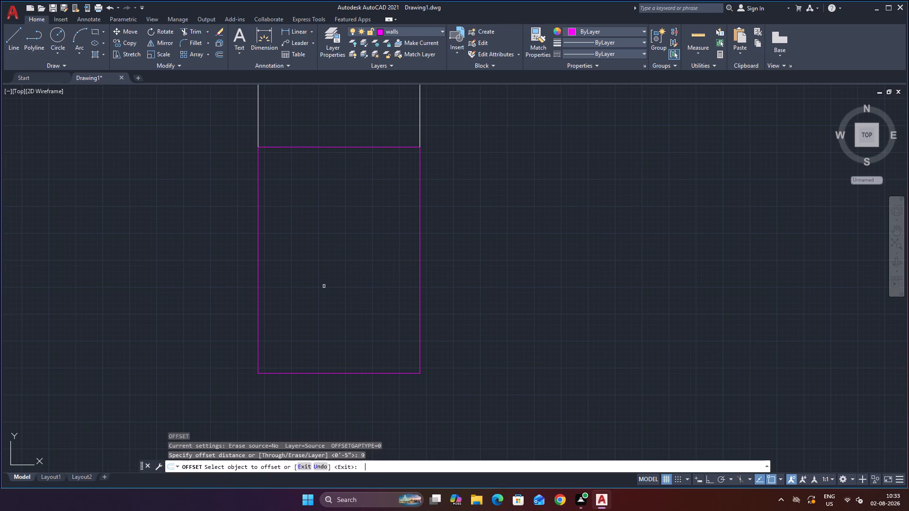
pyautogui.click(258, 249)
pyautogui.click(276, 240)
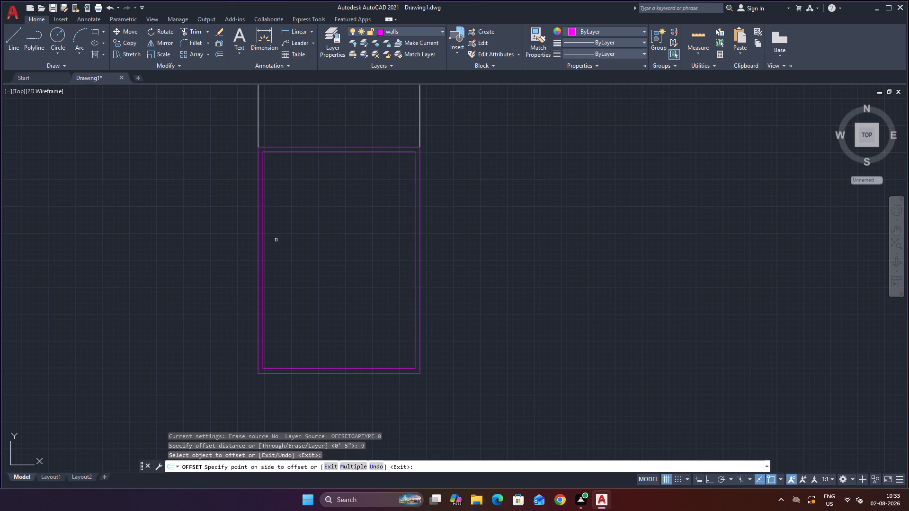
pyautogui.press('Escape')
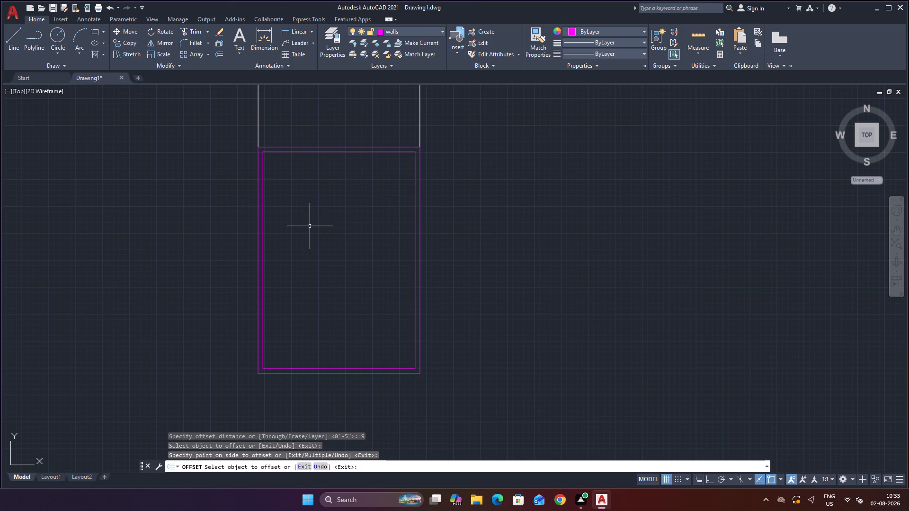
# Explode the inner wall rectangle into separate lines.
pyautogui.click(298, 151)
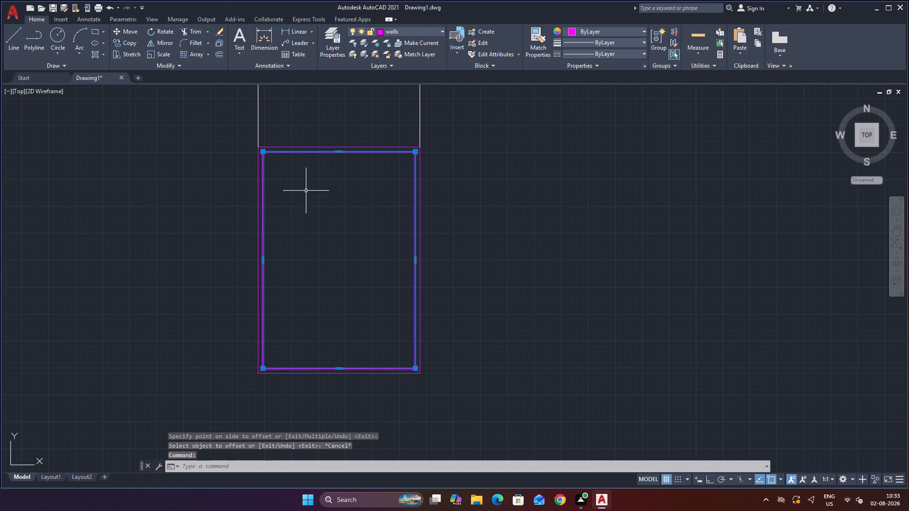
pyautogui.press('x')
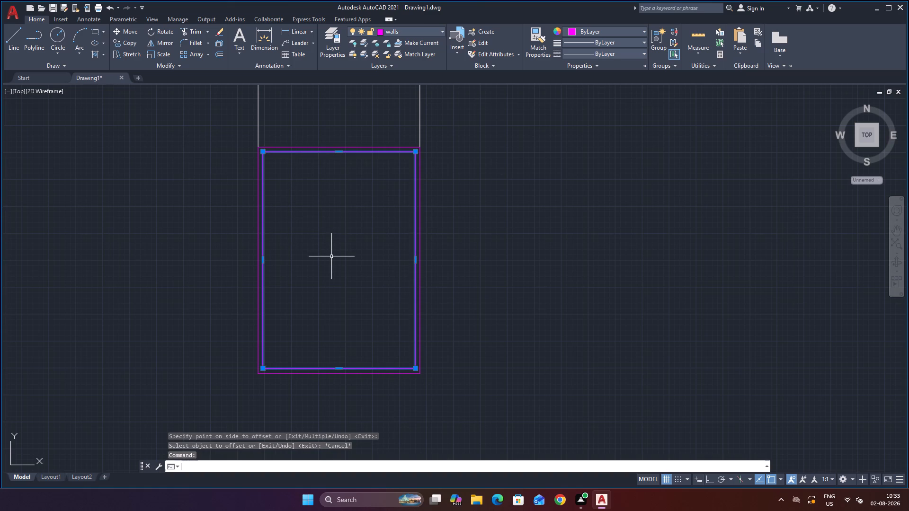
pyautogui.press('Return')
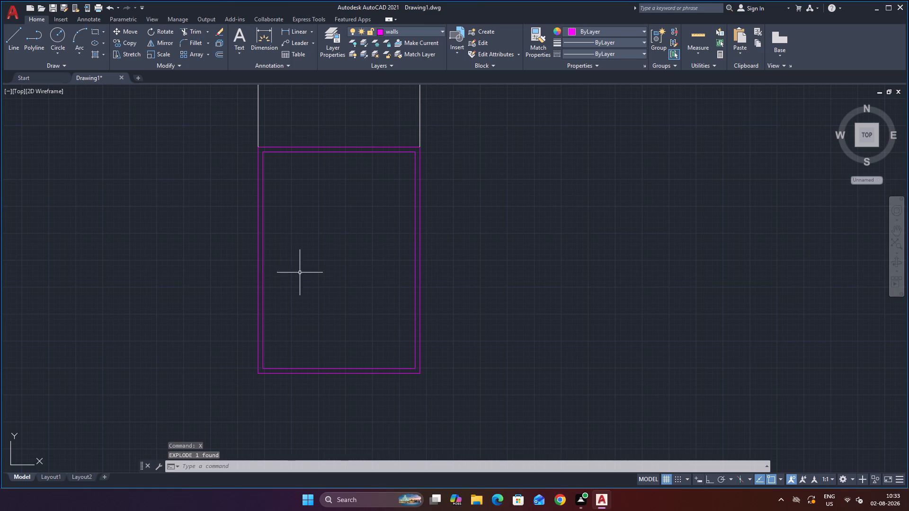
# Offset the inner wall's left line 12' into the house to place a vertical partition line.
pyautogui.press('o')
pyautogui.press('Return')
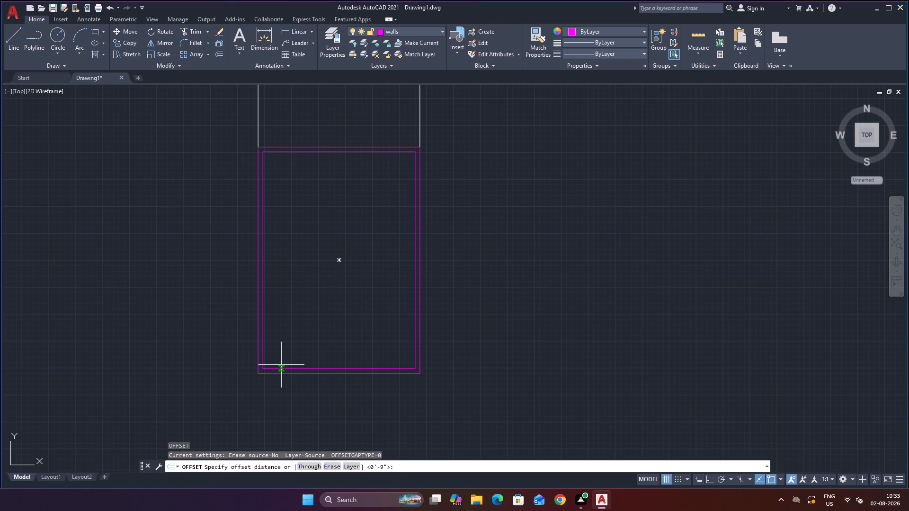
pyautogui.write("12'")
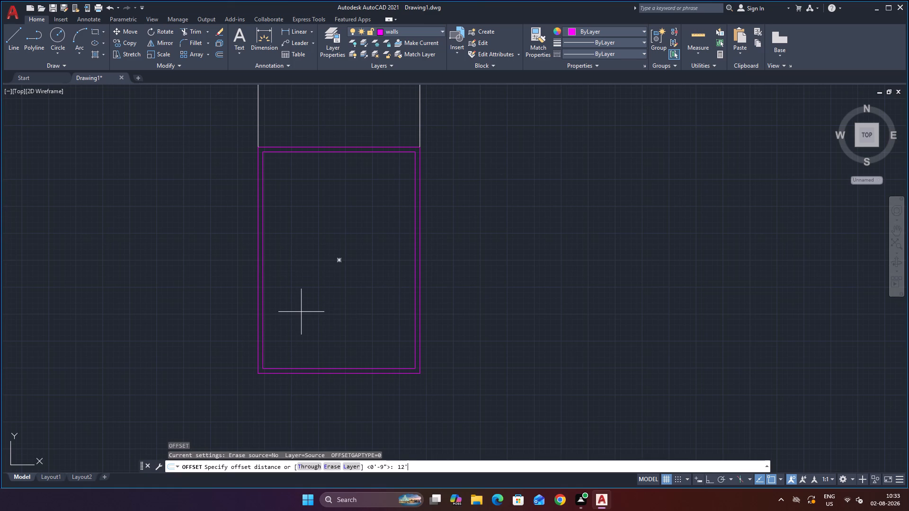
pyautogui.press('Return')
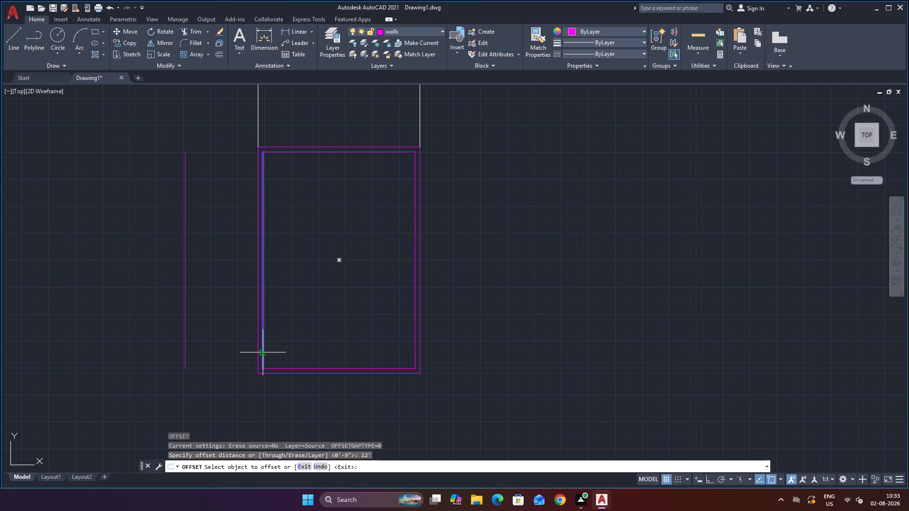
pyautogui.click(263, 352)
pyautogui.click(334, 346)
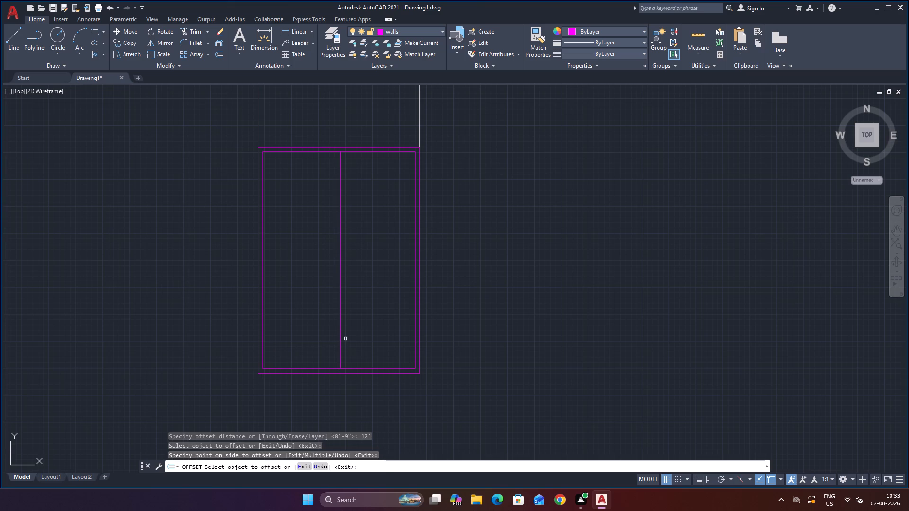
pyautogui.press('Escape')
# Offset the vertical partition line 4.5 inches toward the house's right side to give the partition its thickness.
pyautogui.press('o')
pyautogui.press('Return')
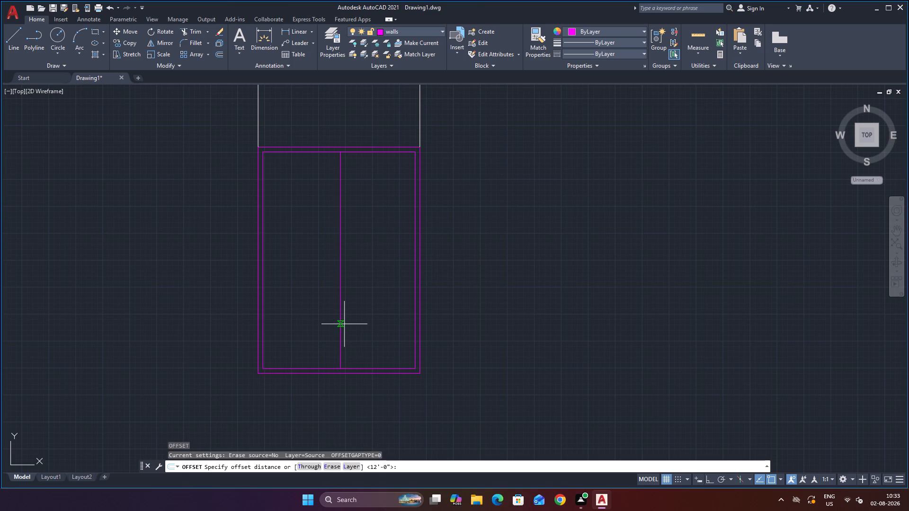
pyautogui.write('4.5')
pyautogui.press('space')
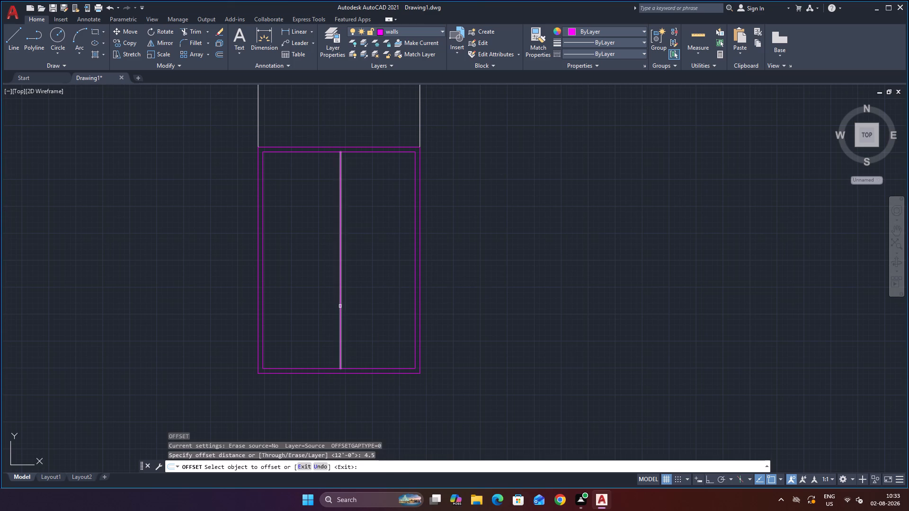
pyautogui.click(340, 306)
pyautogui.click(353, 299)
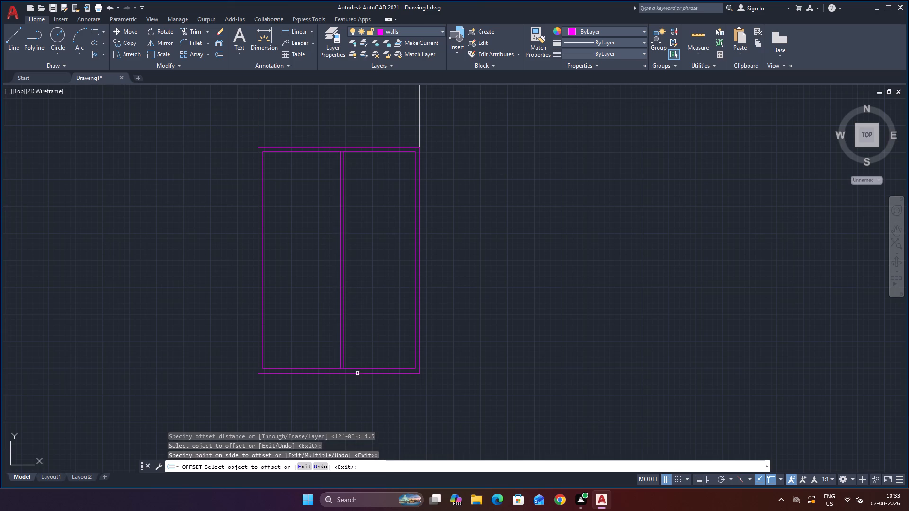
pyautogui.scroll(1, 357, 370)
pyautogui.scroll(1, 355, 332)
pyautogui.scroll(-3, 355, 332)
pyautogui.scroll(1, 343, 282)
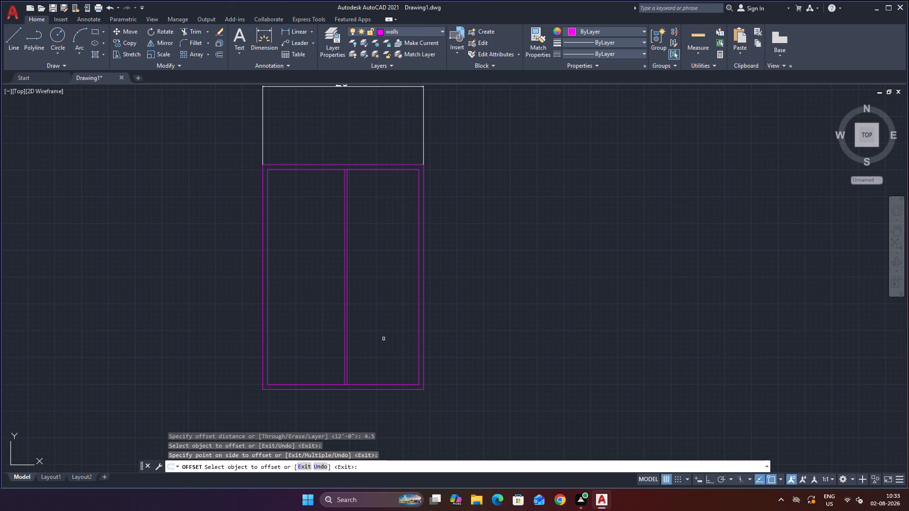
pyautogui.press('Escape')
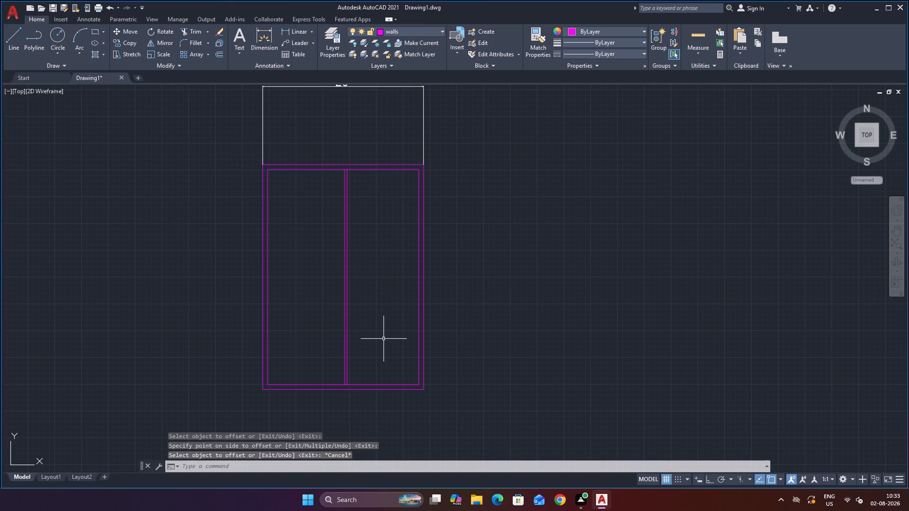
# Offset the inner wall's bottom line 12' up into the house to place a horizontal partition line.
pyautogui.press('o')
pyautogui.press('Return')
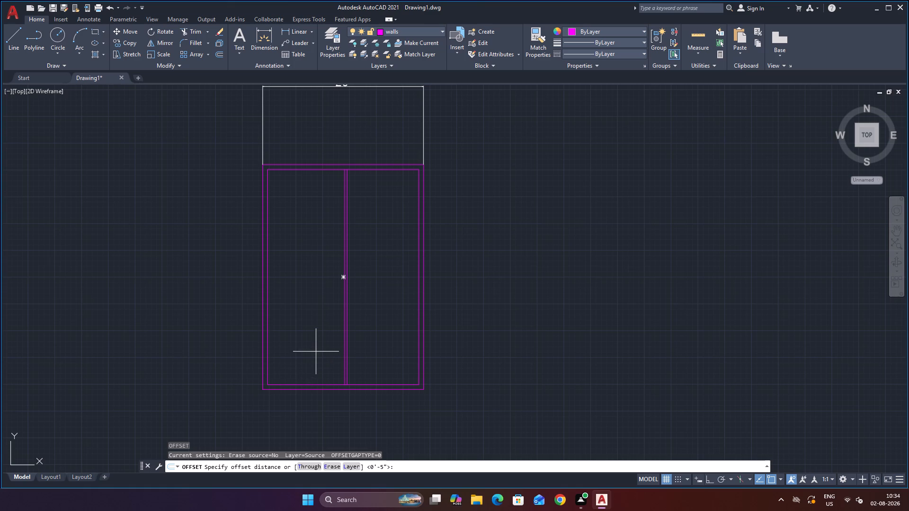
pyautogui.write('12')
pyautogui.press("'")
pyautogui.press('Return')
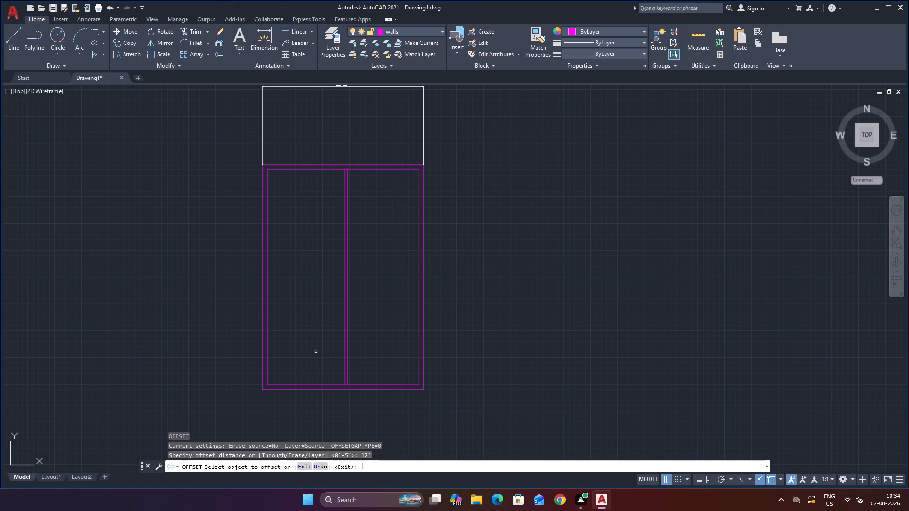
pyautogui.click(324, 384)
pyautogui.click(326, 344)
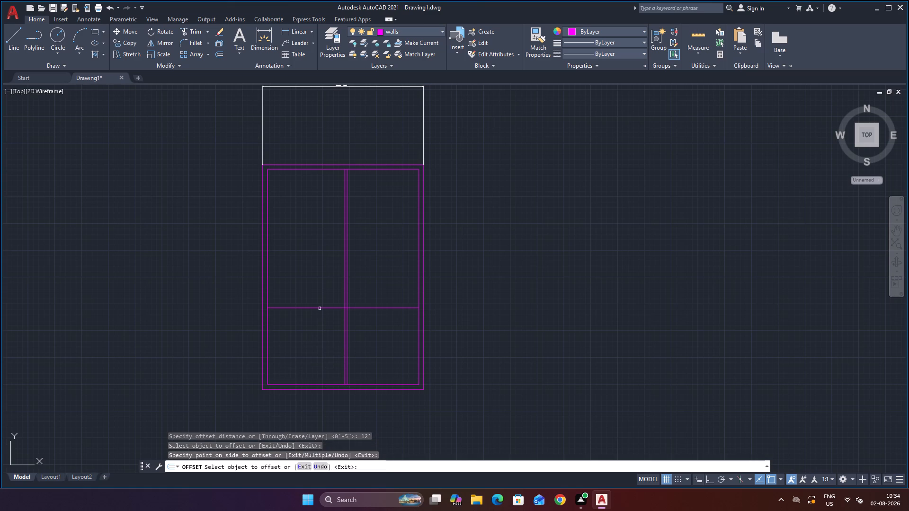
pyautogui.press('Escape')
# Offset the horizontal partition line 4.5 inches upward to give the partition its thickness.
pyautogui.press('o')
pyautogui.press('Return')
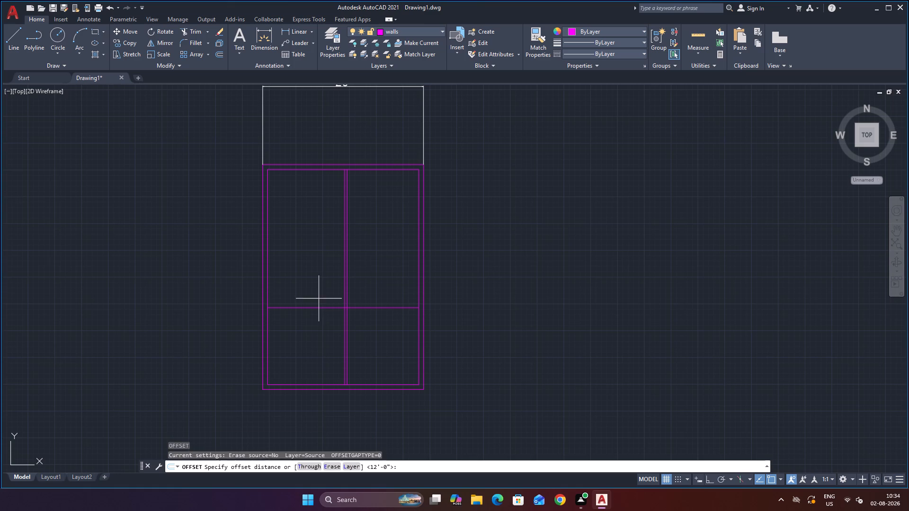
pyautogui.press('4')
pyautogui.press('.')
pyautogui.press('5')
pyautogui.press('Return')
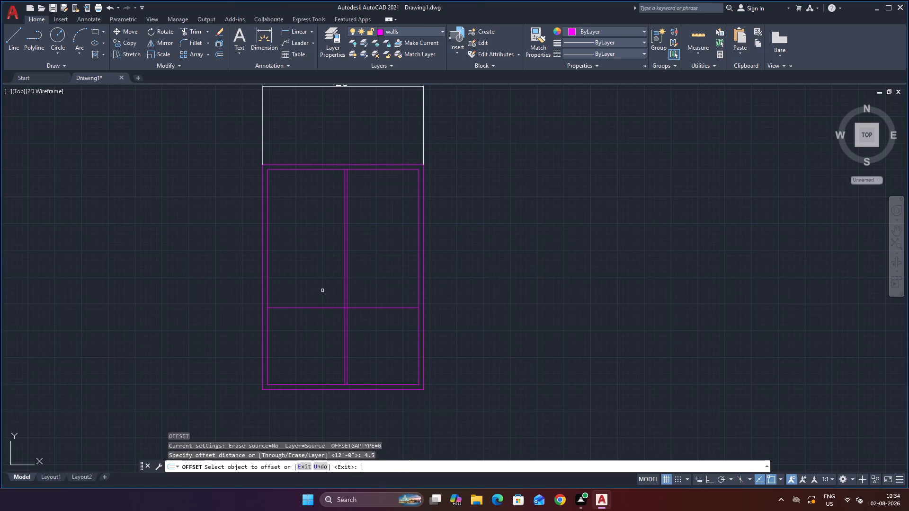
pyautogui.click(324, 308)
pyautogui.click(321, 295)
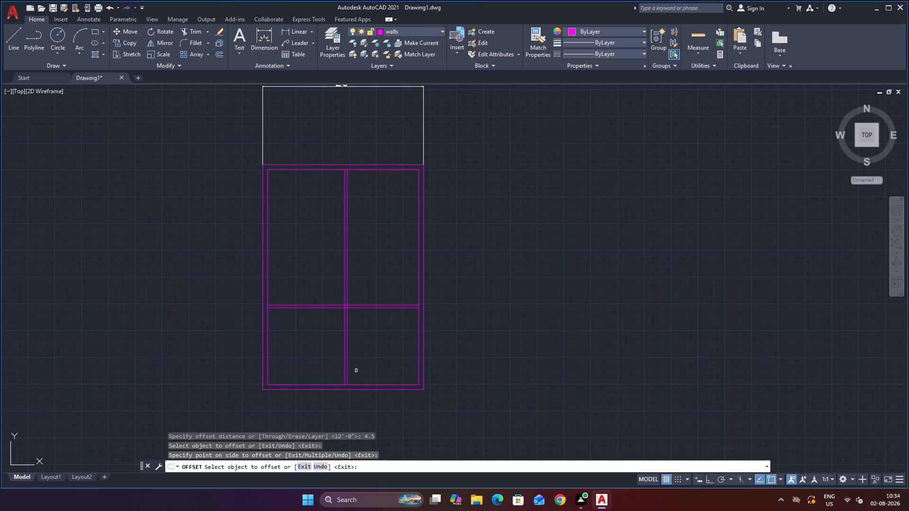
pyautogui.press('Escape')
# Check the clear width of the lower-right room with a temporary linear dimension from partition to inner wall, without placing it.
pyautogui.press('d')
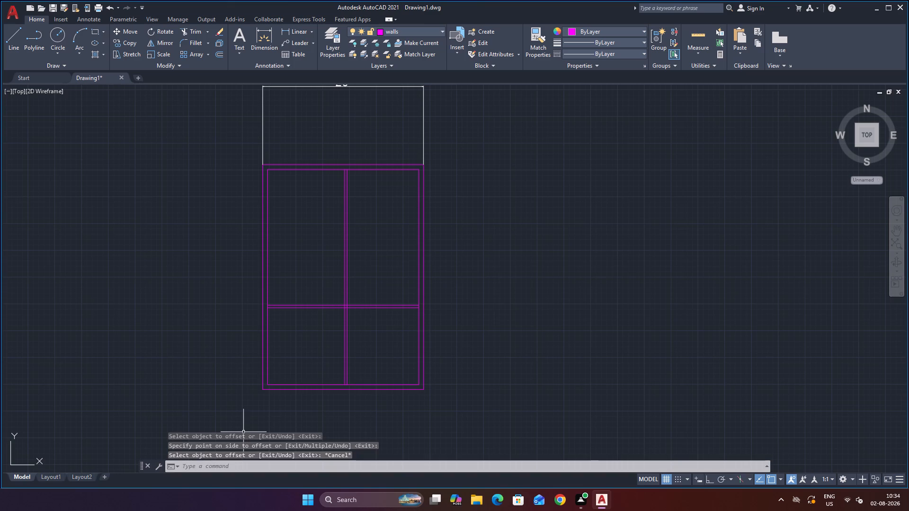
pyautogui.press('l')
pyautogui.press('i')
pyautogui.press('Return')
pyautogui.scroll(2, 358, 404)
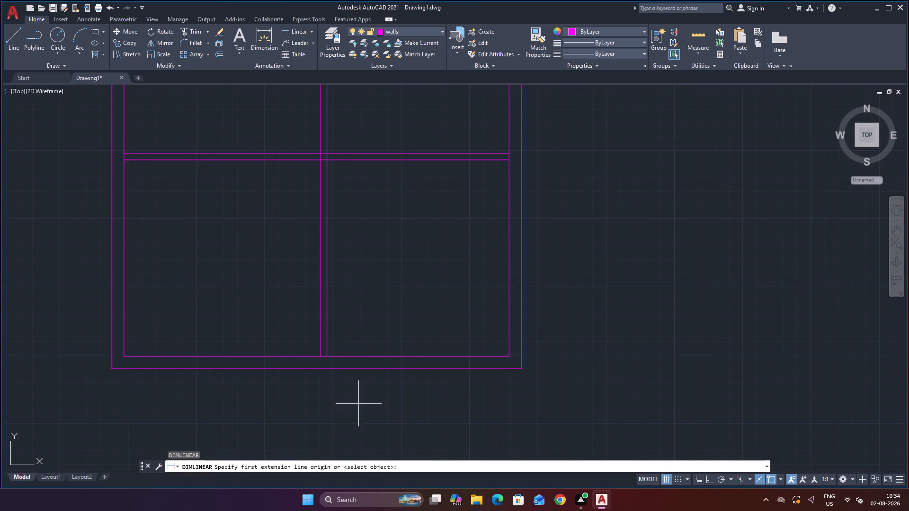
pyautogui.click(326, 358)
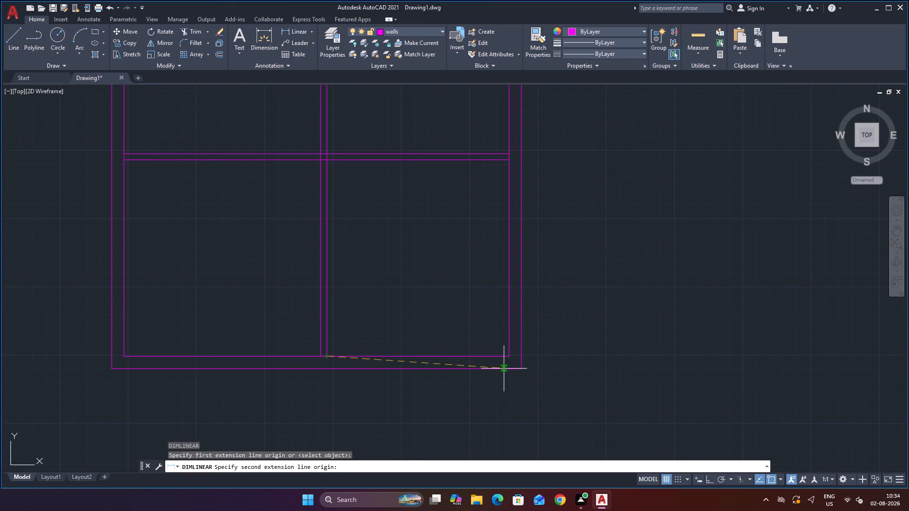
pyautogui.click(511, 355)
pyautogui.scroll(-2, 503, 324)
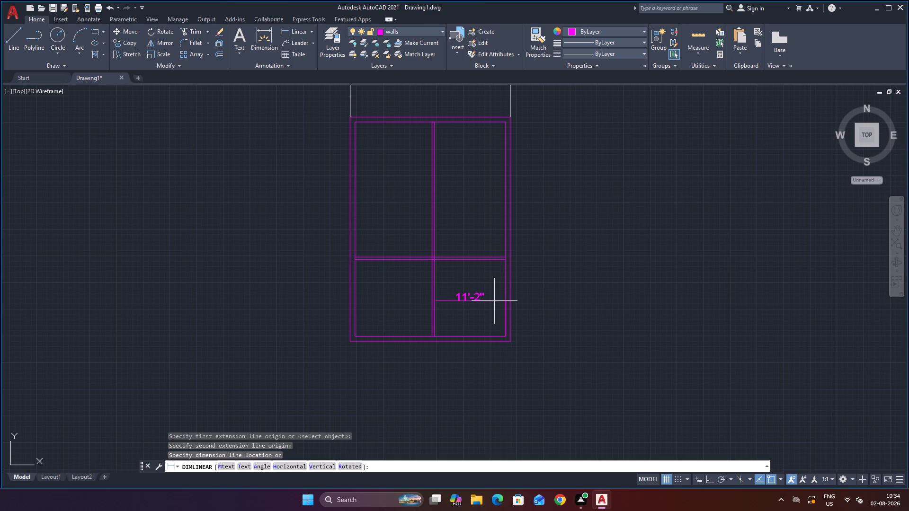
pyautogui.press('Escape')
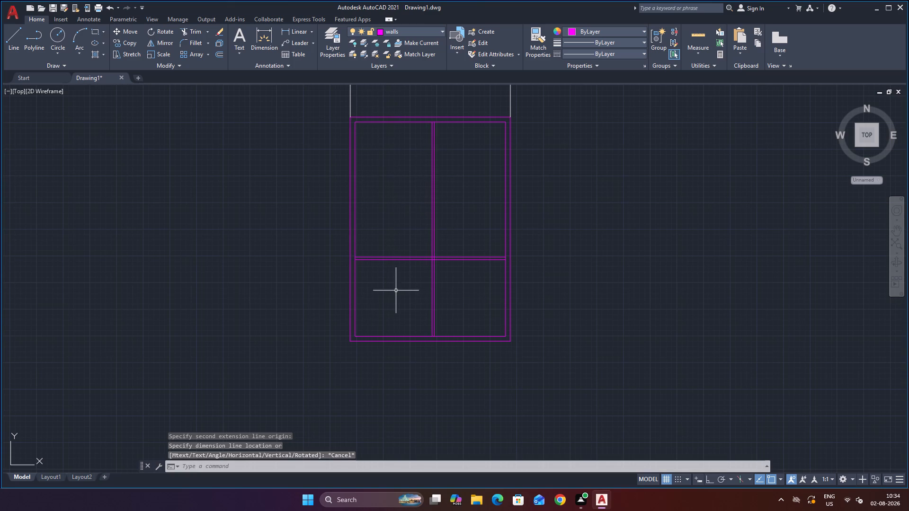
# Offset the upper line of the horizontal partition 5' upward to place a second horizontal partition line.
pyautogui.press('o')
pyautogui.press('Return')
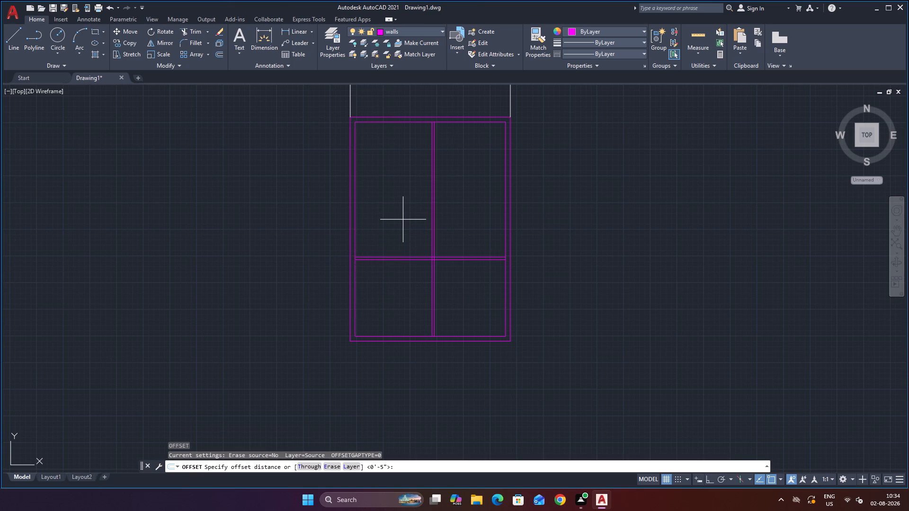
pyautogui.write("5'")
pyautogui.press('Return')
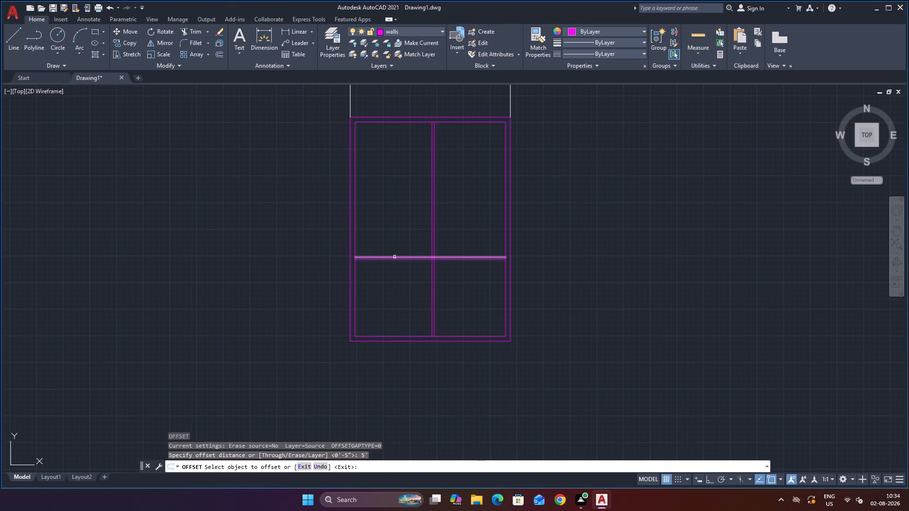
pyautogui.click(394, 257)
pyautogui.click(401, 225)
pyautogui.press('Escape')
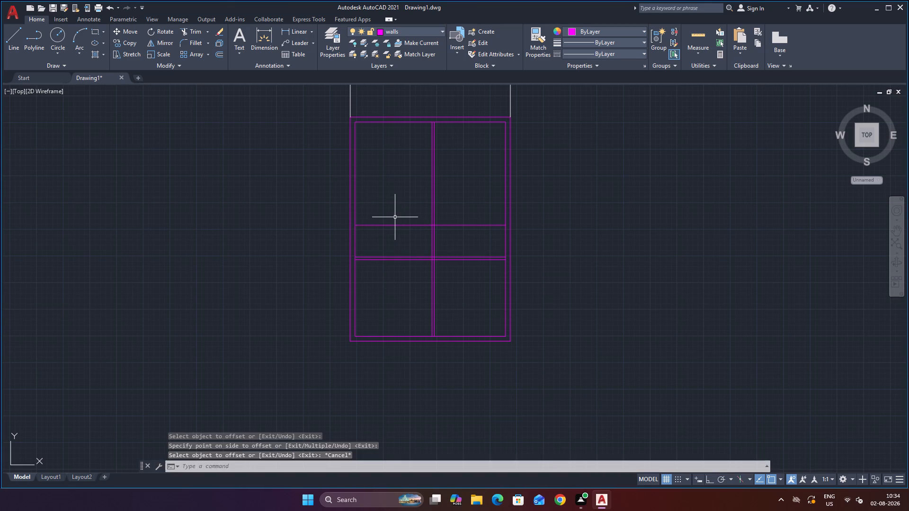
# Offset the second horizontal partition line 4.5 inches upward to give it wall thickness.
pyautogui.press('o')
pyautogui.press('Return')
pyautogui.press('4')
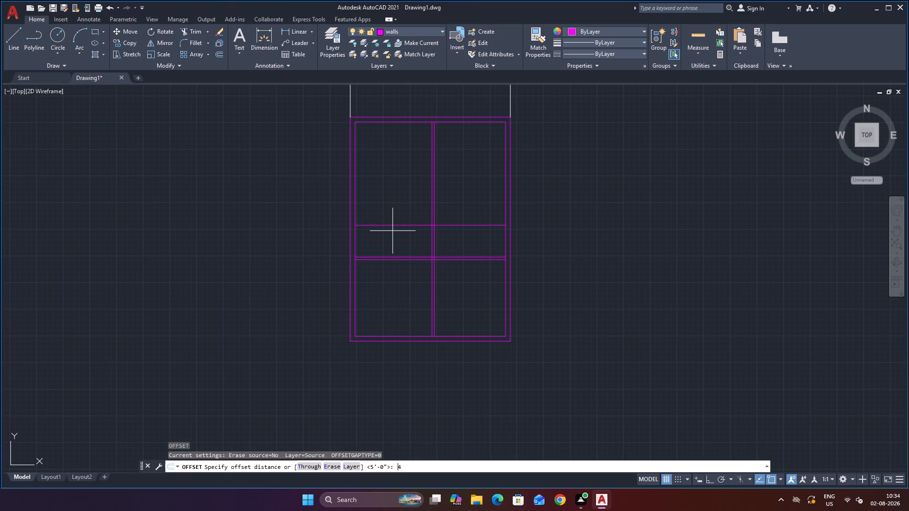
pyautogui.write('.5')
pyautogui.press('Return')
pyautogui.click(404, 225)
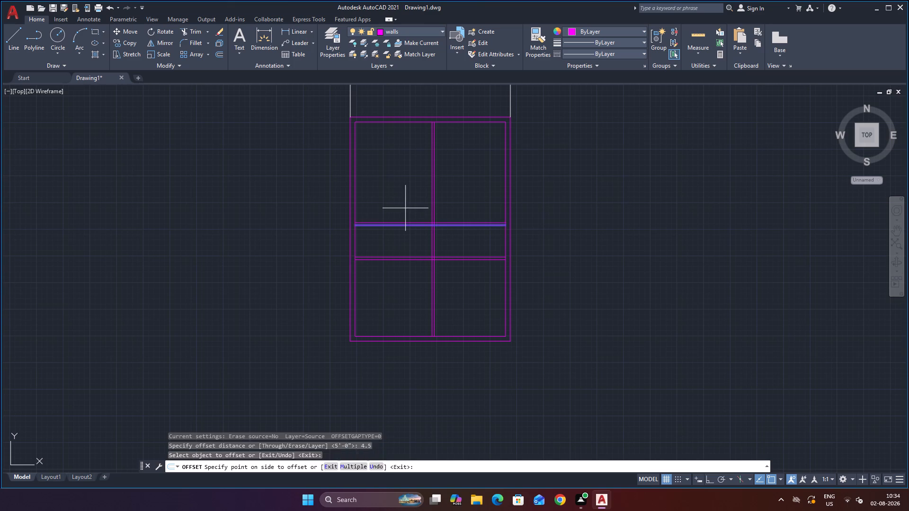
pyautogui.click(405, 208)
pyautogui.scroll(1, 411, 214)
pyautogui.scroll(-2, 411, 215)
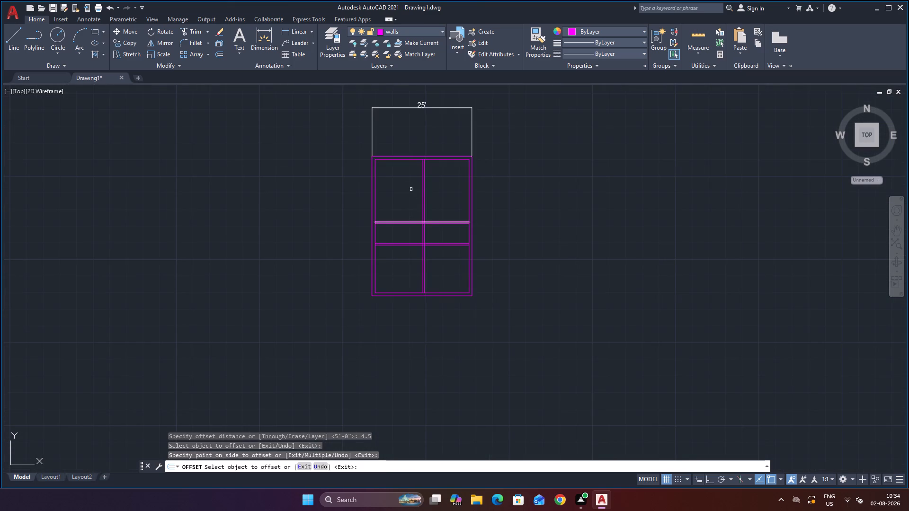
pyautogui.scroll(1, 393, 194)
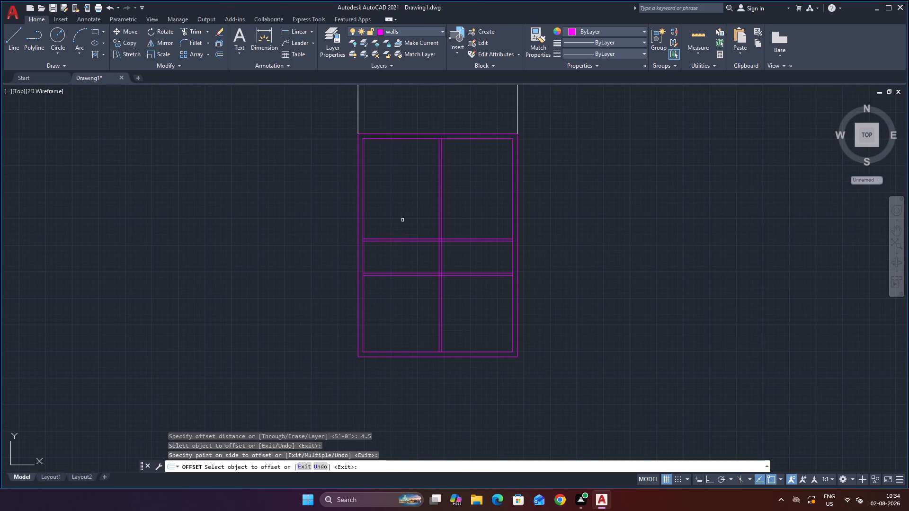
pyautogui.scroll(1, 402, 220)
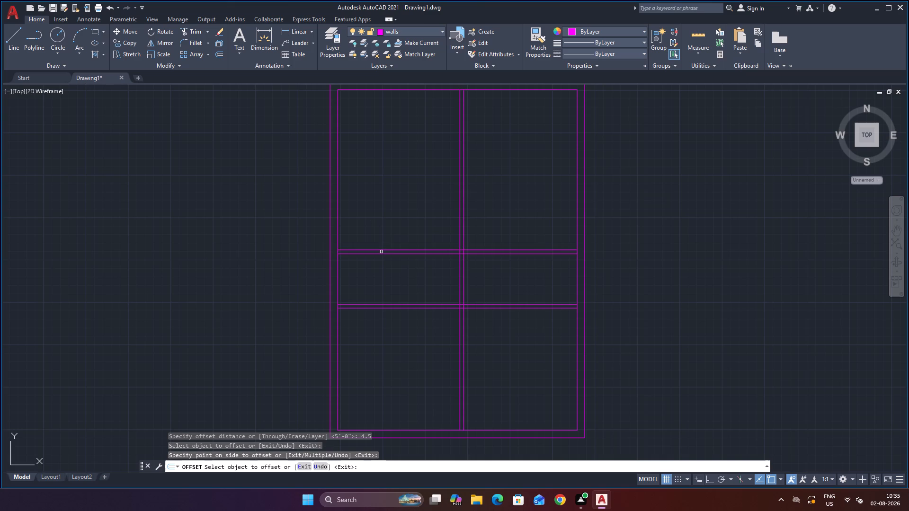
pyautogui.press('Escape')
# Offset the upper line of the second horizontal partition 5' upward to place a third partition line.
pyautogui.press('o')
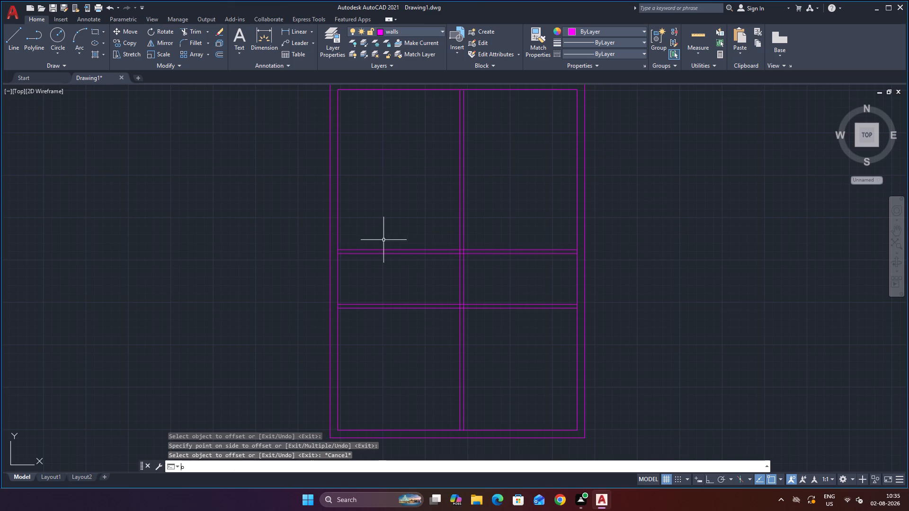
pyautogui.press('Return')
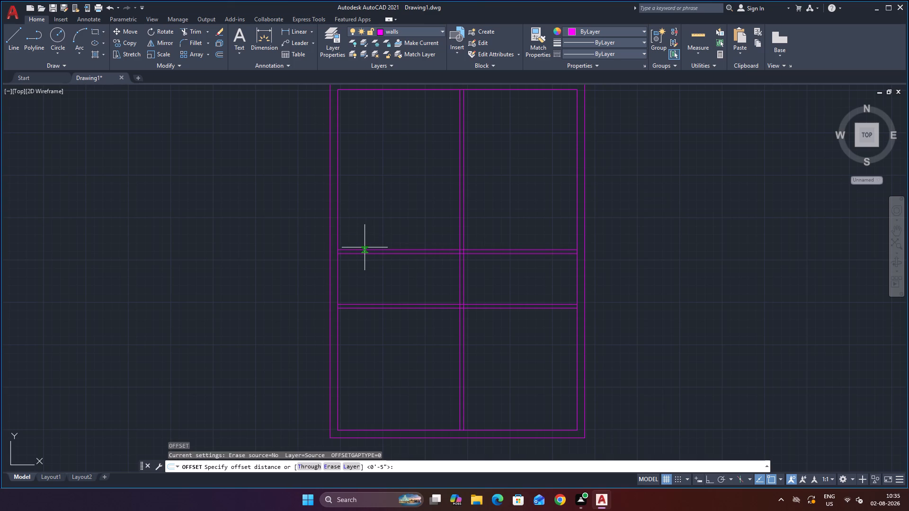
pyautogui.write("5'")
pyautogui.press('Return')
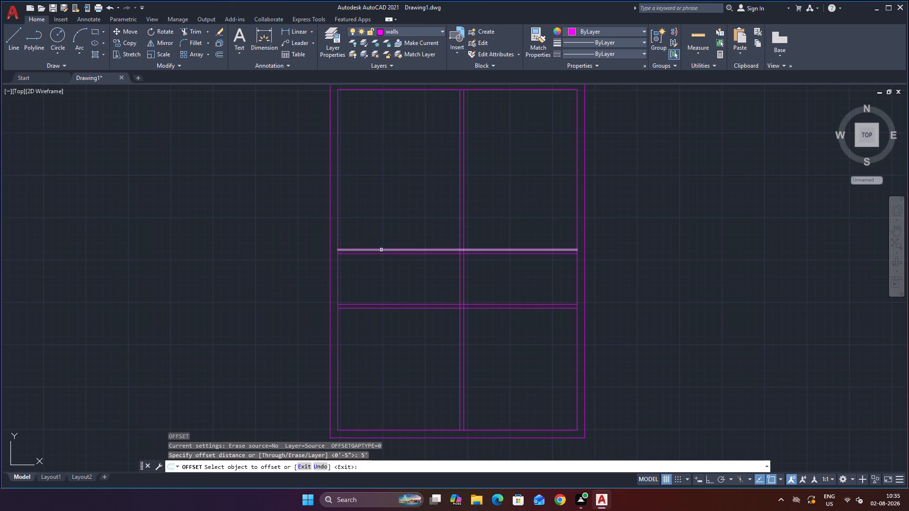
pyautogui.click(381, 250)
pyautogui.click(392, 189)
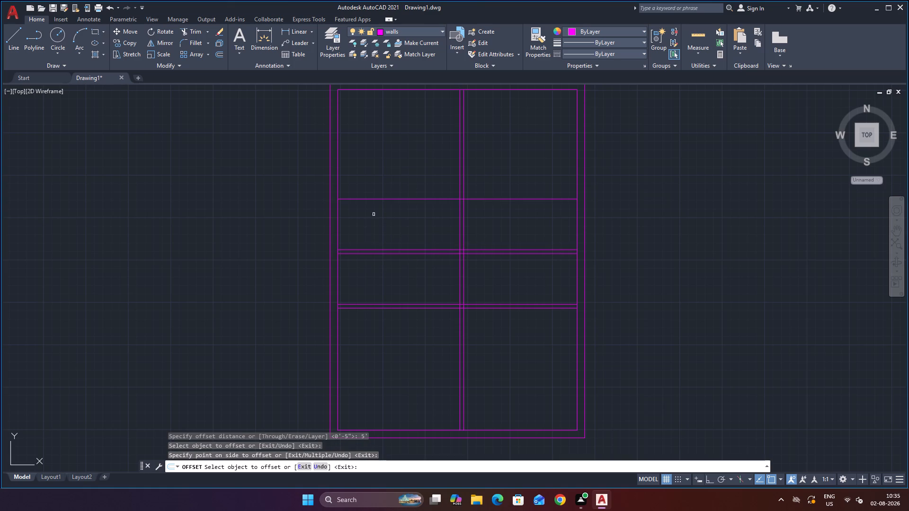
pyautogui.press('Escape')
# Offset the third horizontal partition line 4.5 inches upward to give it wall thickness.
pyautogui.press('o')
pyautogui.press('Return')
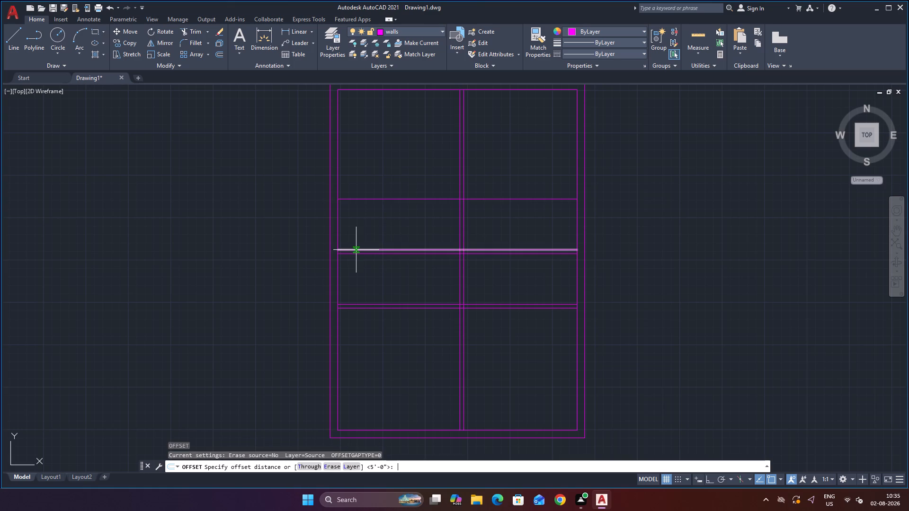
pyautogui.write('4.5')
pyautogui.press('Return')
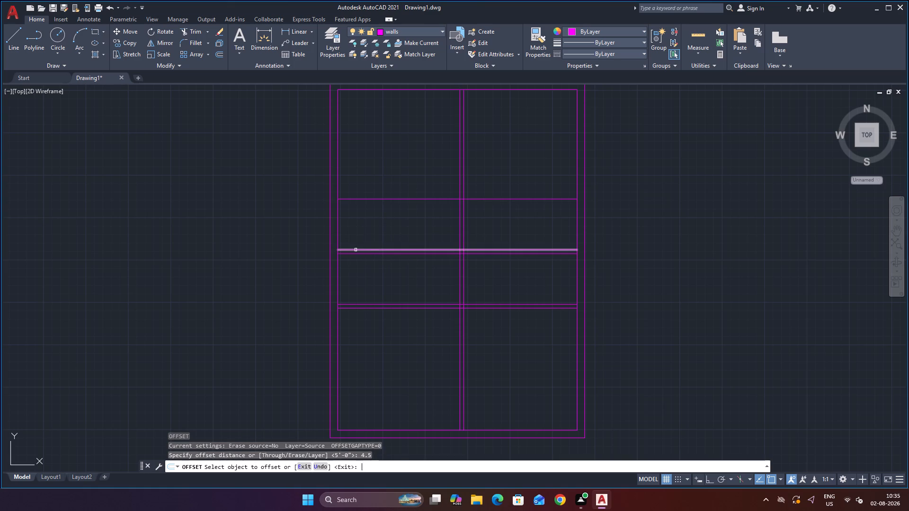
pyautogui.click(387, 198)
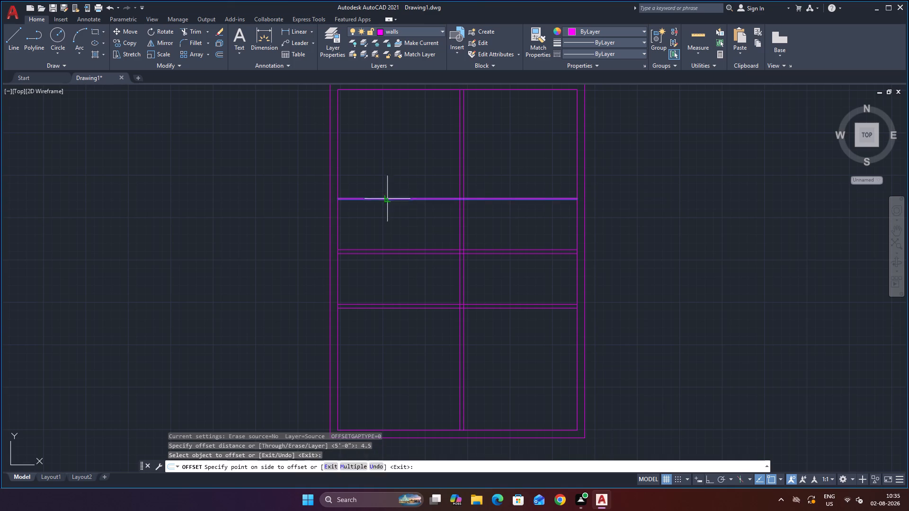
pyautogui.click(391, 178)
pyautogui.scroll(-1, 419, 215)
pyautogui.scroll(1, 458, 209)
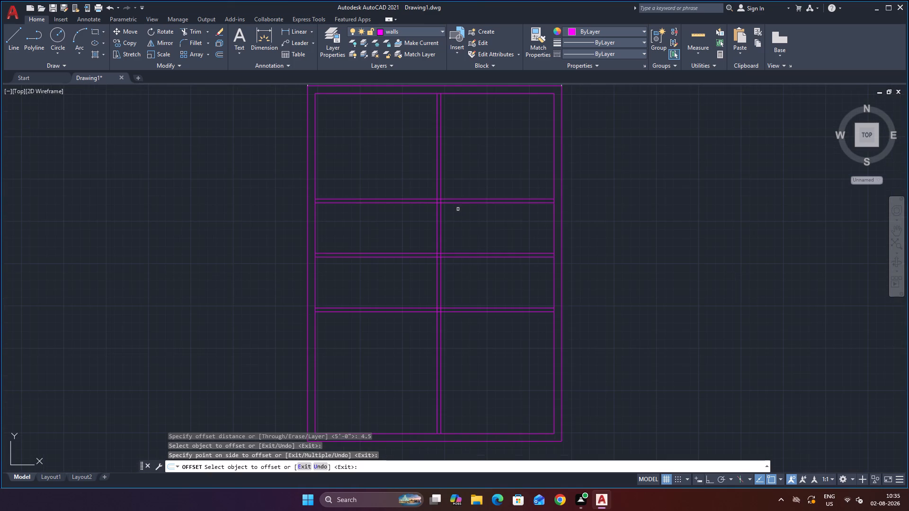
pyautogui.scroll(-1, 491, 224)
pyautogui.scroll(1, 486, 194)
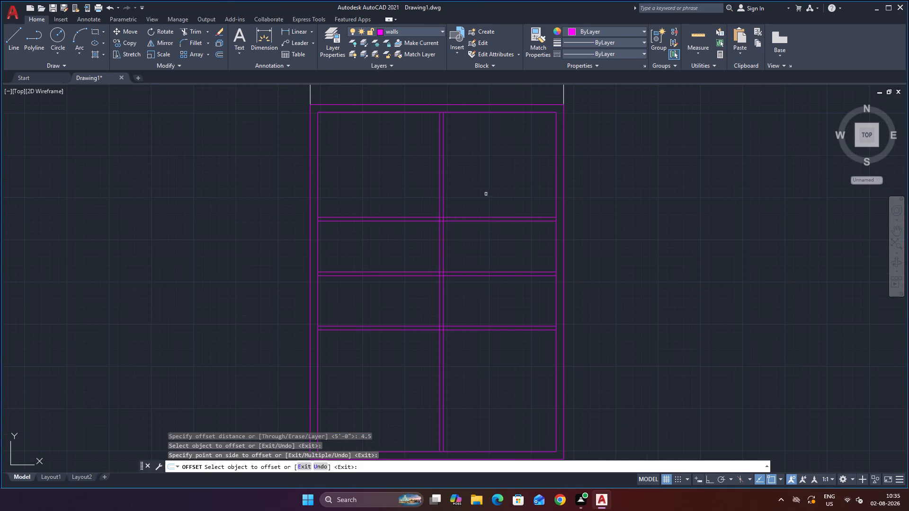
pyautogui.press('Escape')
# Check the upper-left room's depth with a temporary linear dimension from the third partition to the top inner wall, without placing it.
pyautogui.write('dli')
pyautogui.press('Return')
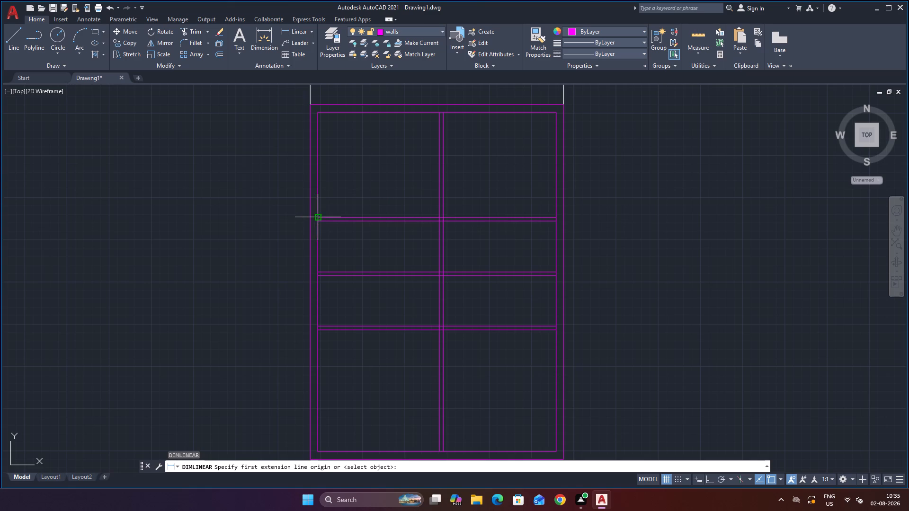
pyautogui.click(318, 218)
pyautogui.click(319, 113)
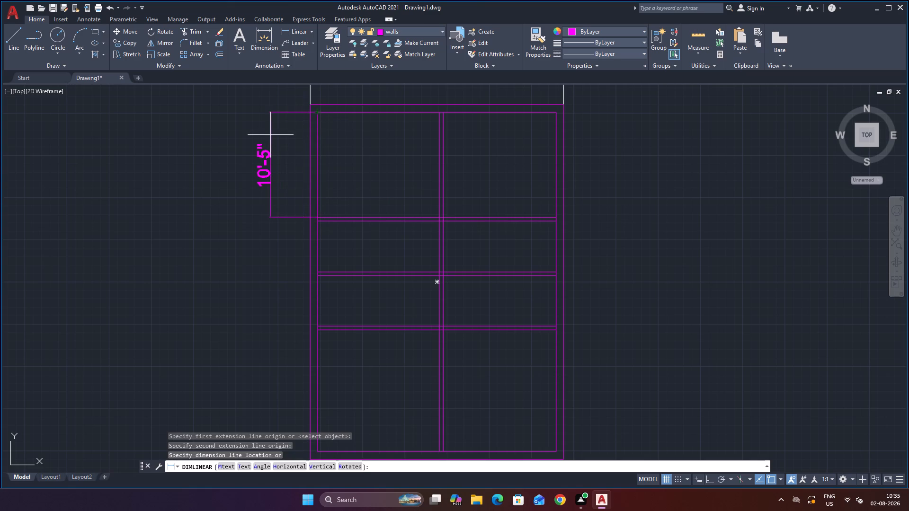
pyautogui.press('Escape')
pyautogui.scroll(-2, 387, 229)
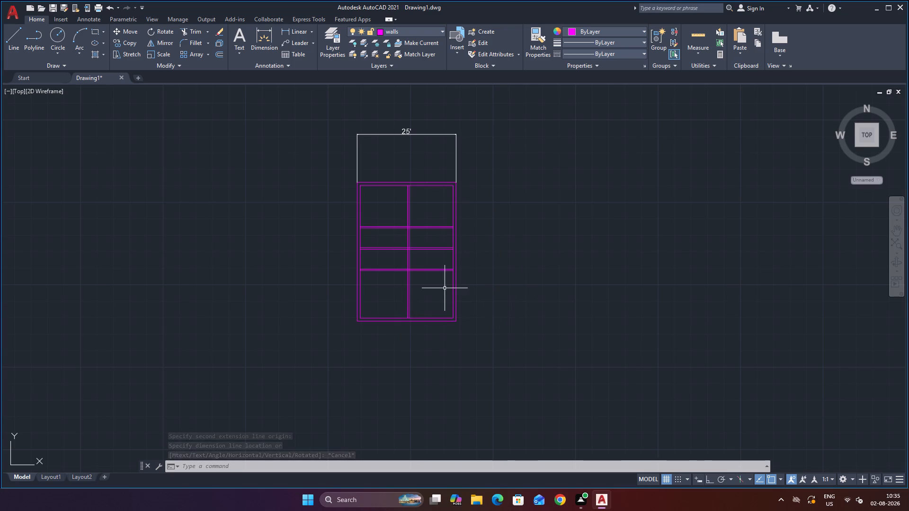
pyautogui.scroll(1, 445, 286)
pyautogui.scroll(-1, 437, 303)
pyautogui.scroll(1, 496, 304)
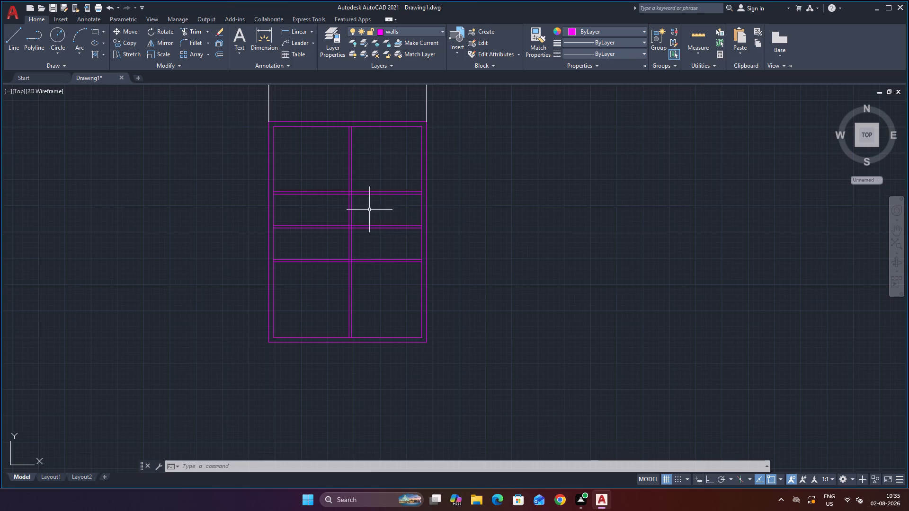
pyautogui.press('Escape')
# Offset the inner face of the left outer wall 7' inward to place a new vertical partition line.
pyautogui.press('Escape')
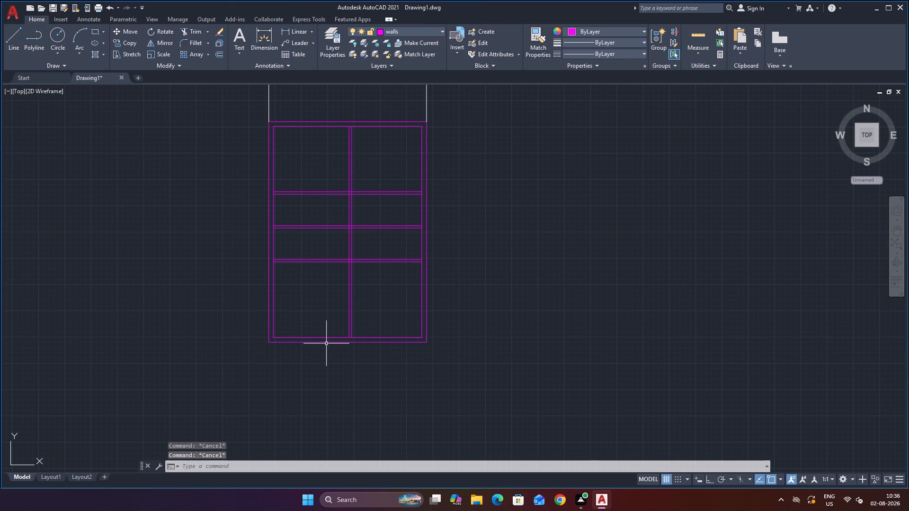
pyautogui.press('o')
pyautogui.press('Return')
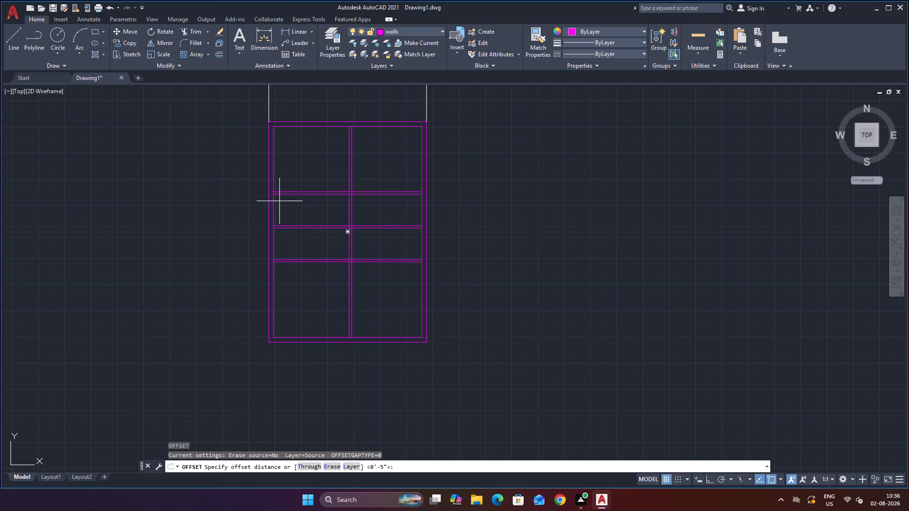
pyautogui.write("7'")
pyautogui.press('Return')
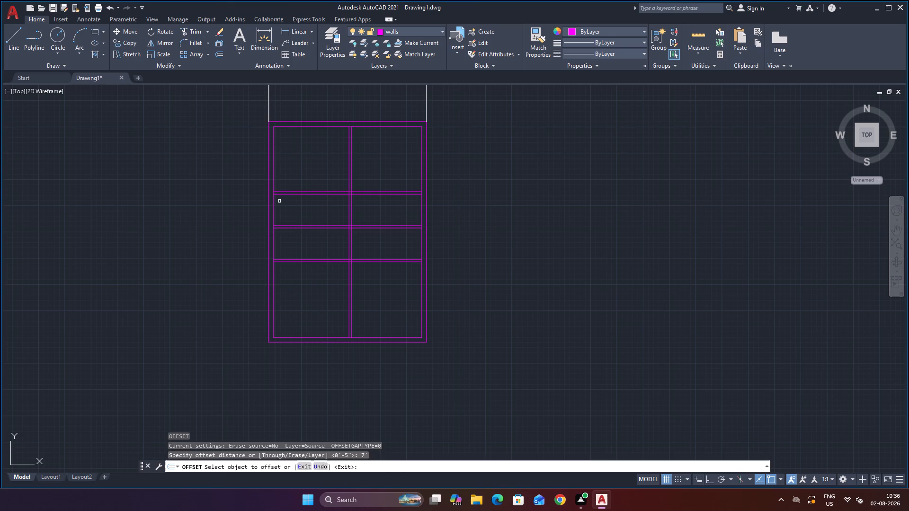
pyautogui.click(274, 208)
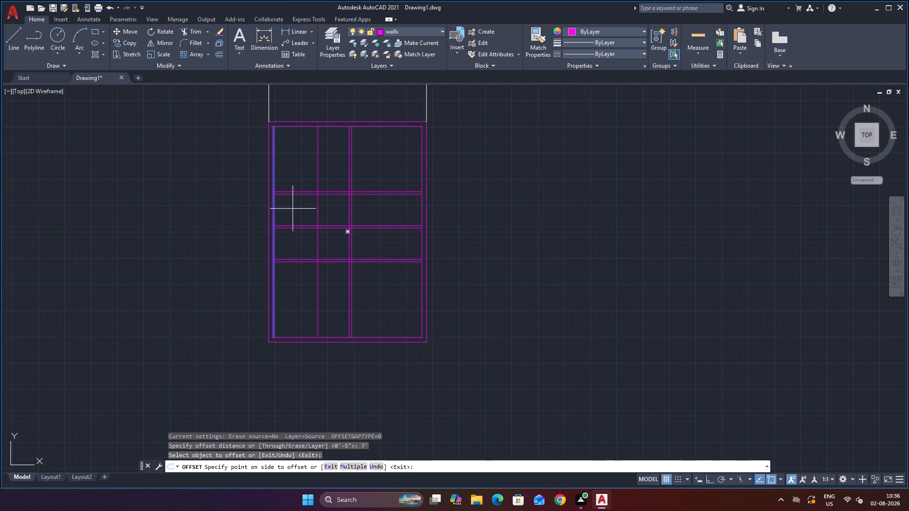
pyautogui.click(306, 208)
pyautogui.press('Escape')
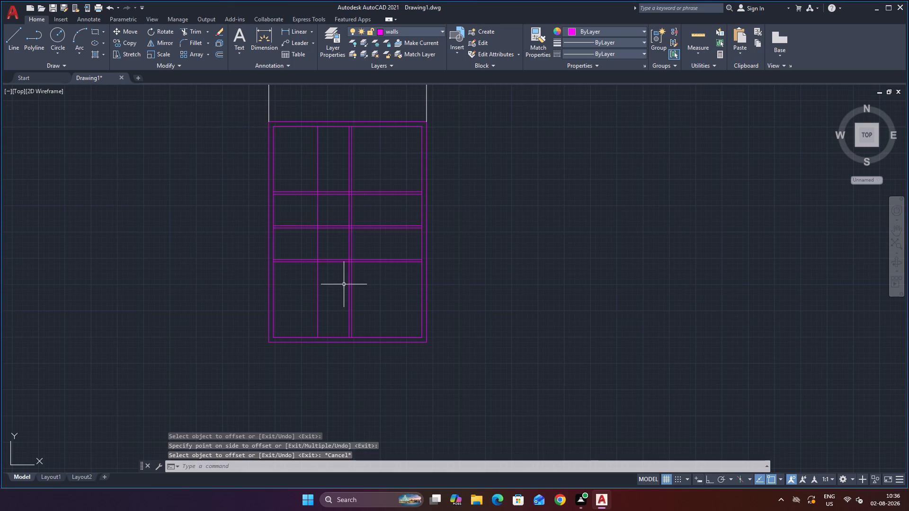
# Offset the new vertical partition line 4.5 inches to the right to give it wall thickness.
pyautogui.press('o')
pyautogui.press('Return')
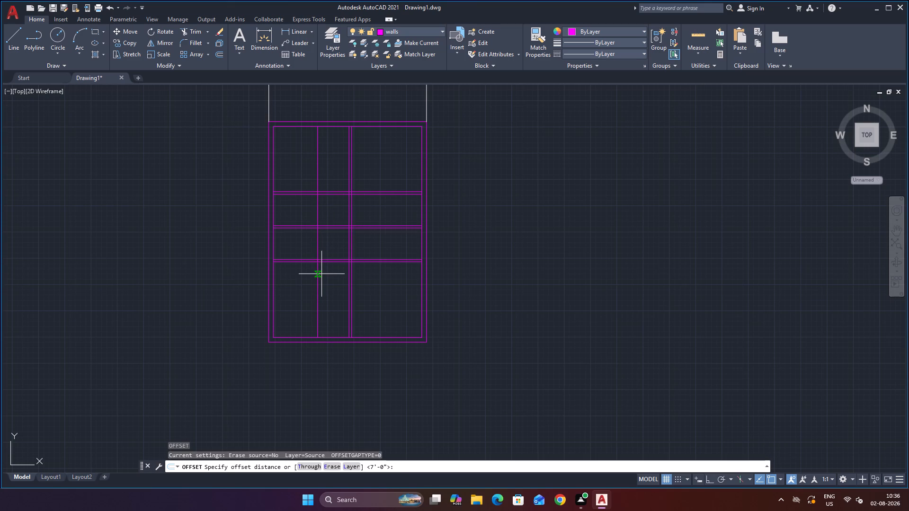
pyautogui.write('4.')
pyautogui.press('5')
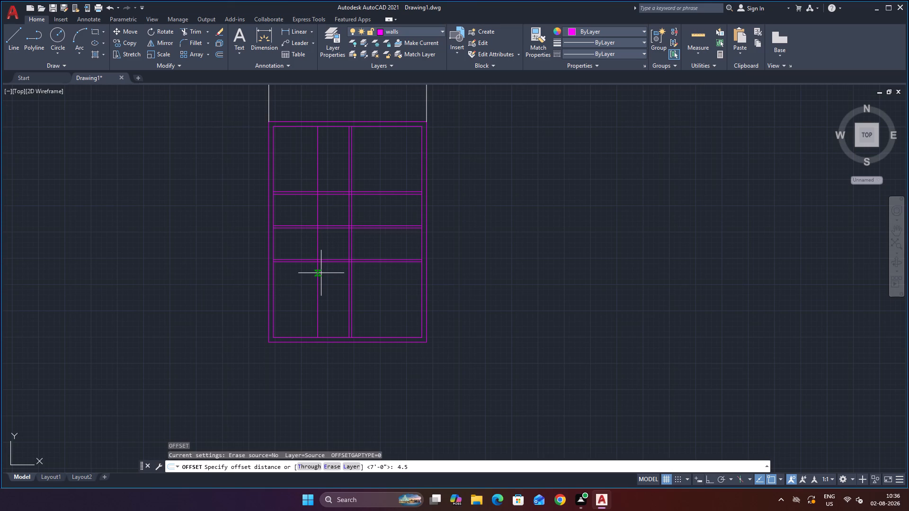
pyautogui.press('Return')
pyautogui.click(317, 154)
pyautogui.click(330, 153)
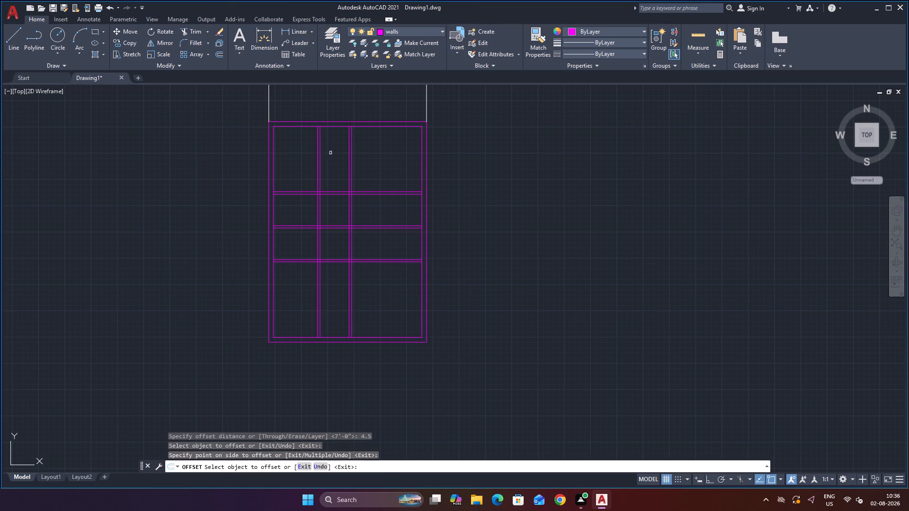
pyautogui.scroll(1, 341, 210)
pyautogui.scroll(1, 337, 171)
pyautogui.scroll(-2, 337, 171)
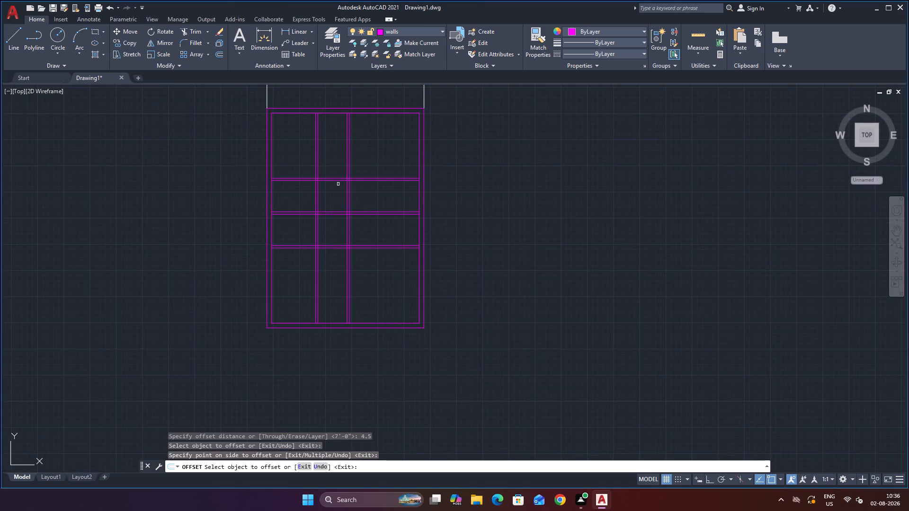
pyautogui.press('Escape')
# Trim the second and third horizontal partitions between the central vertical partition and the right outer wall.
pyautogui.click(397, 151)
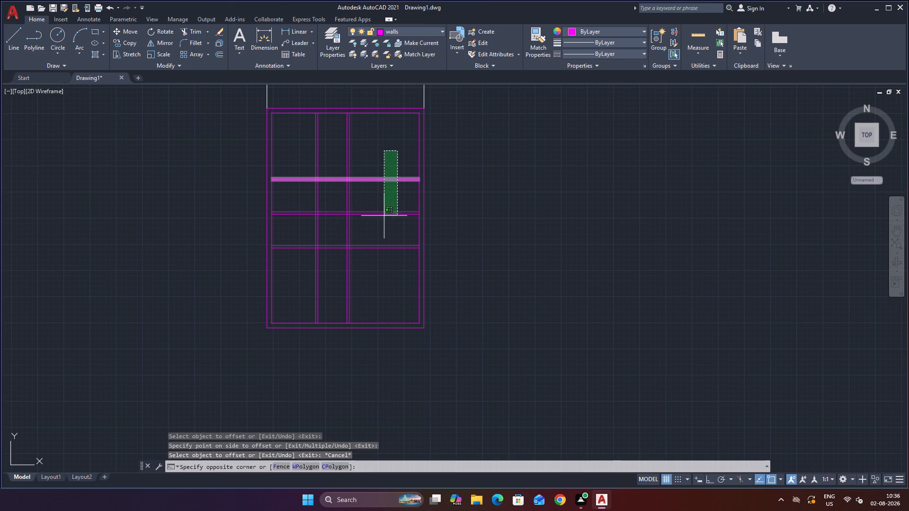
pyautogui.press('Escape')
pyautogui.write('tr')
pyautogui.press('Return')
pyautogui.moveTo(389, 163); pyautogui.dragTo(396, 167)
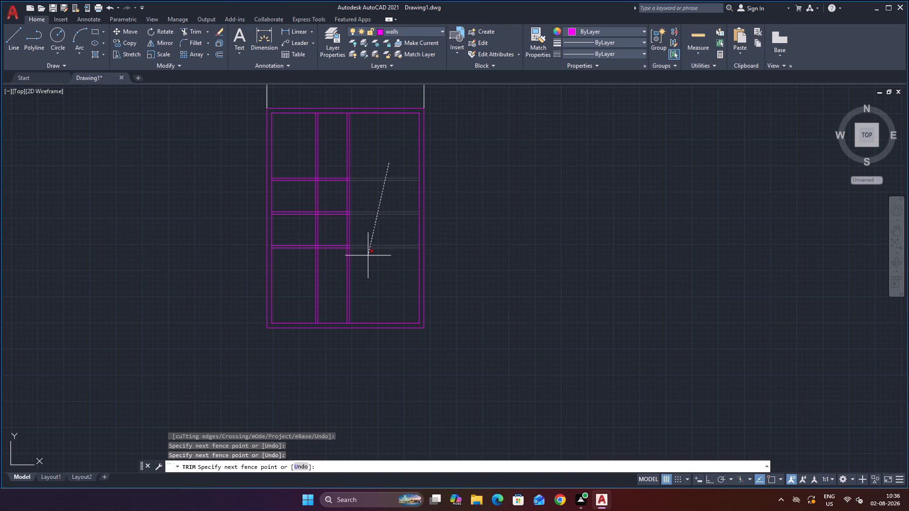
pyautogui.click(387, 232)
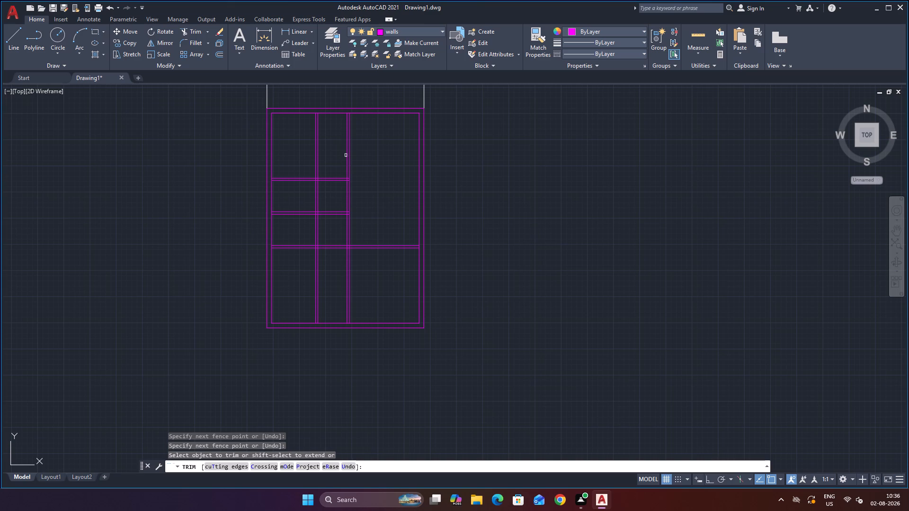
# Trim the new left vertical partition above the third horizontal partition and below the first one.
pyautogui.click(326, 148)
pyautogui.click(291, 144)
pyautogui.click(331, 283)
pyautogui.click(303, 293)
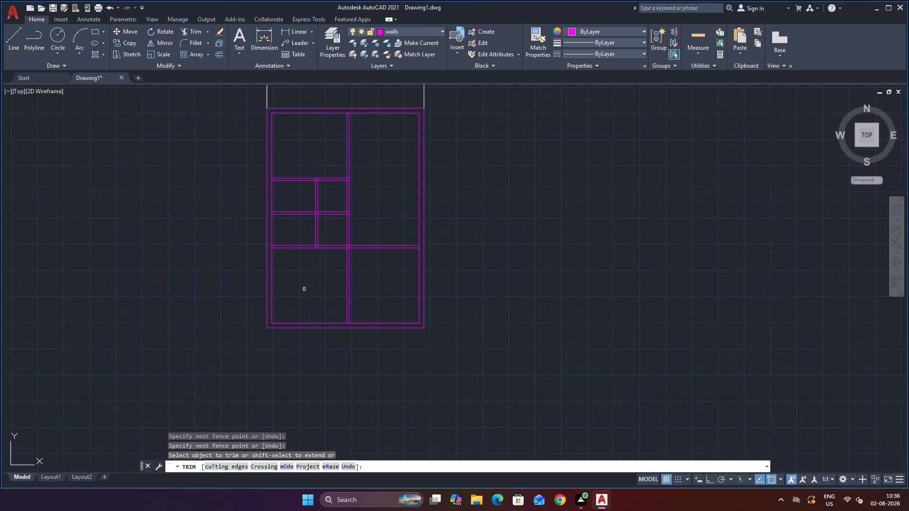
# Trim the central vertical partition between the first and third horizontal partitions, opening the middle area to the right-hand room.
pyautogui.scroll(1, 337, 225)
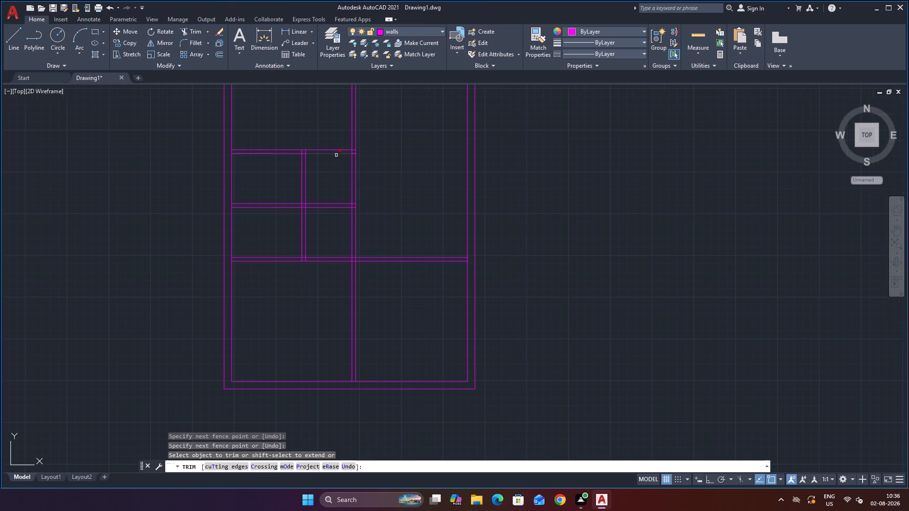
pyautogui.scroll(-1, 336, 157)
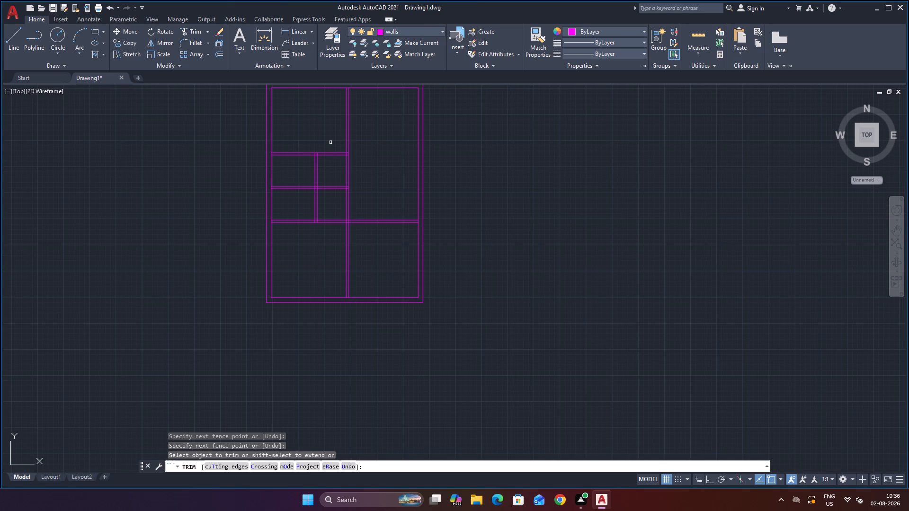
pyautogui.scroll(1, 330, 142)
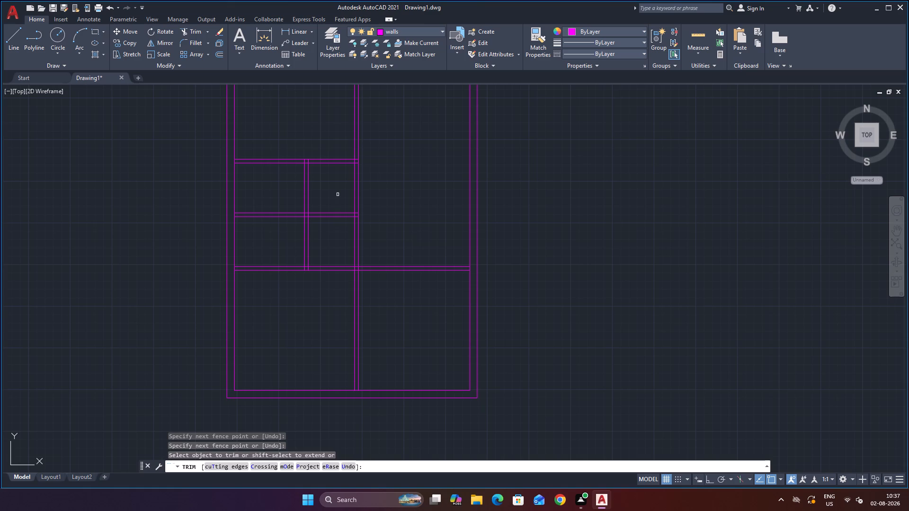
pyautogui.click(384, 241)
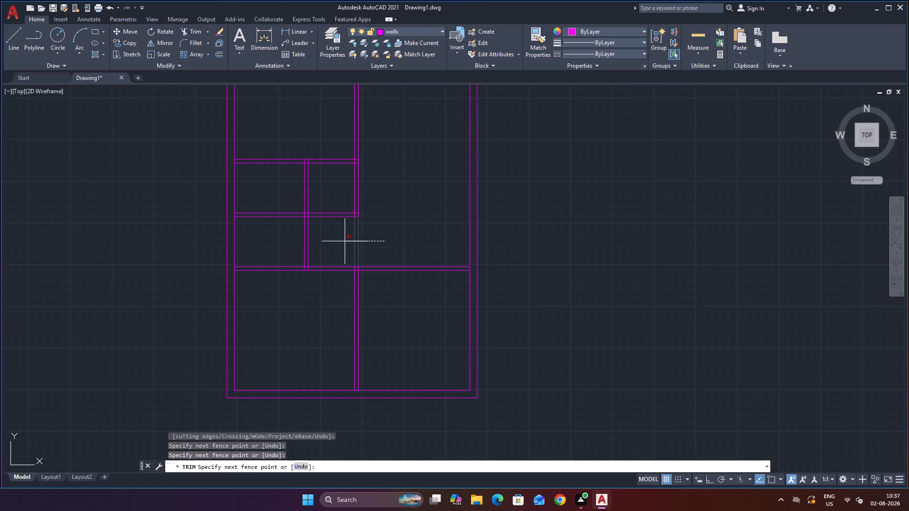
pyautogui.click(342, 241)
pyautogui.scroll(-1, 405, 226)
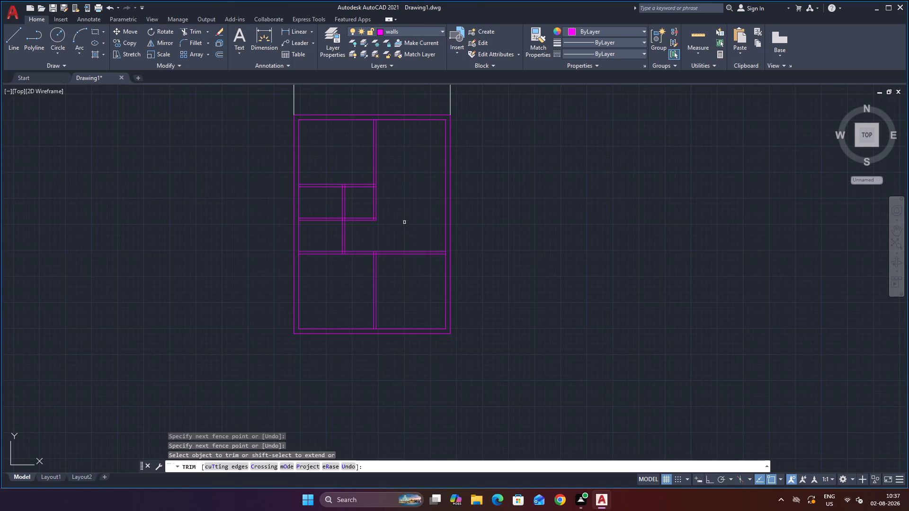
pyautogui.scroll(1, 404, 211)
pyautogui.click(335, 193)
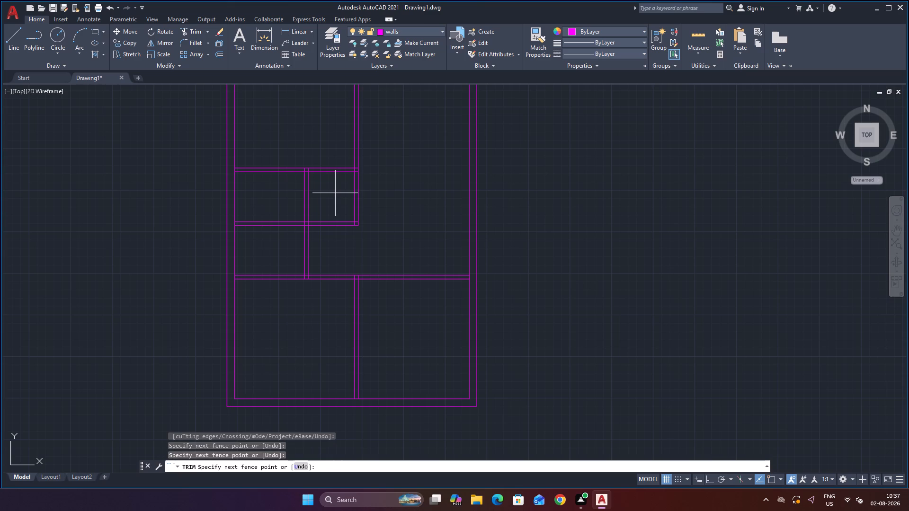
pyautogui.click(386, 192)
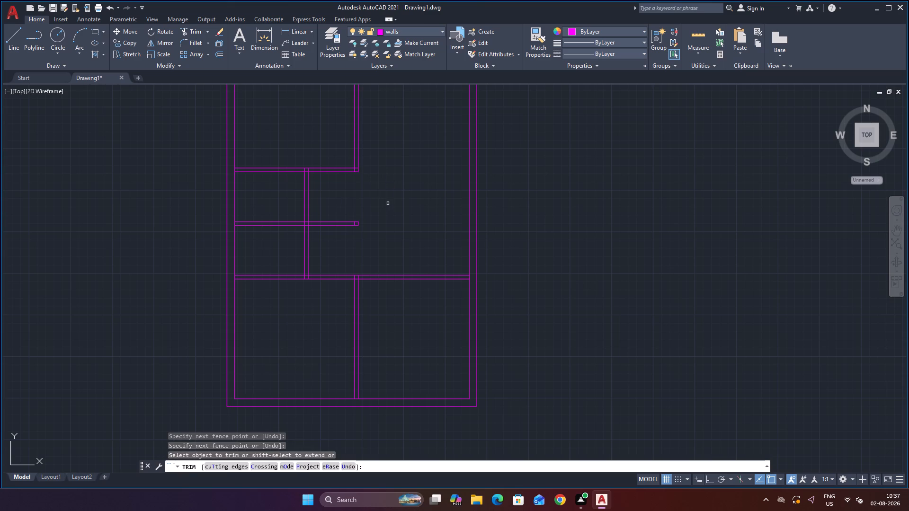
pyautogui.scroll(-1, 388, 203)
pyautogui.scroll(1, 388, 208)
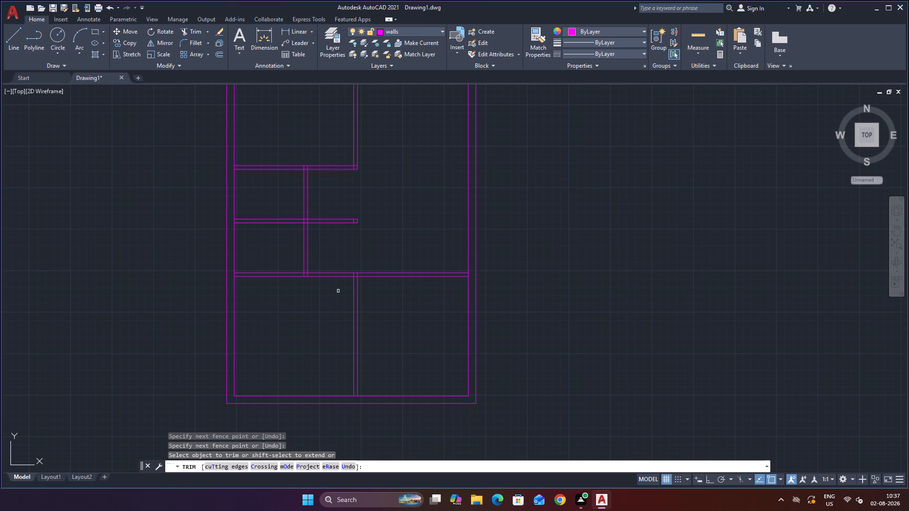
pyautogui.press('Escape')
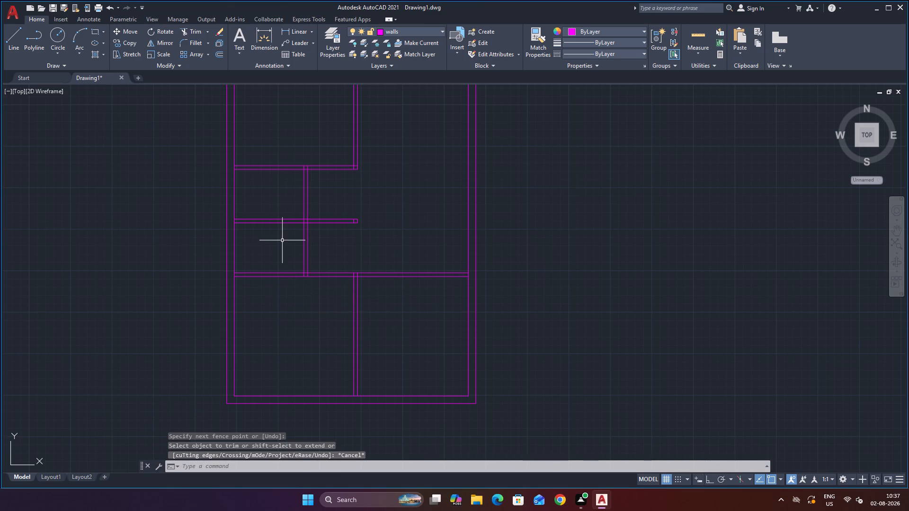
# Check the width of the small room above the first horizontal partition with a temporary linear dimension, without placing it.
pyautogui.write('dli')
pyautogui.press('Return')
pyautogui.scroll(2, 247, 287)
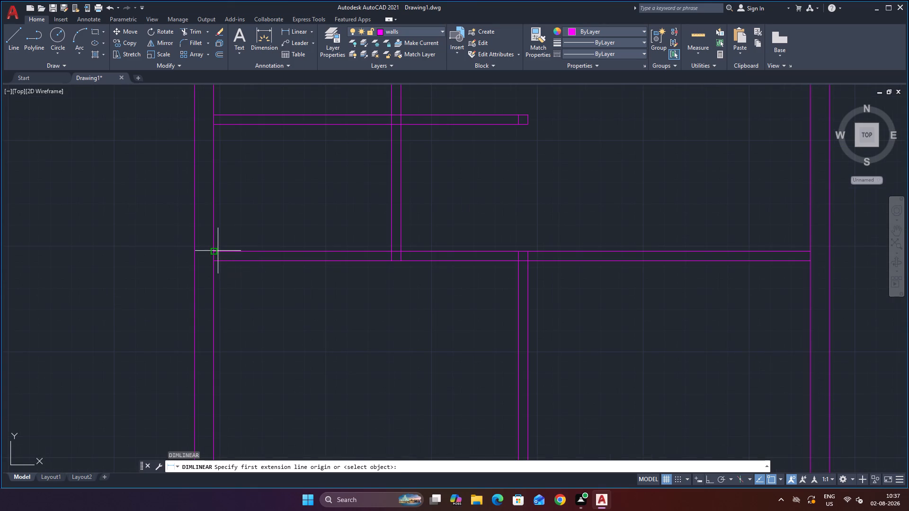
pyautogui.click(217, 250)
pyautogui.click(391, 252)
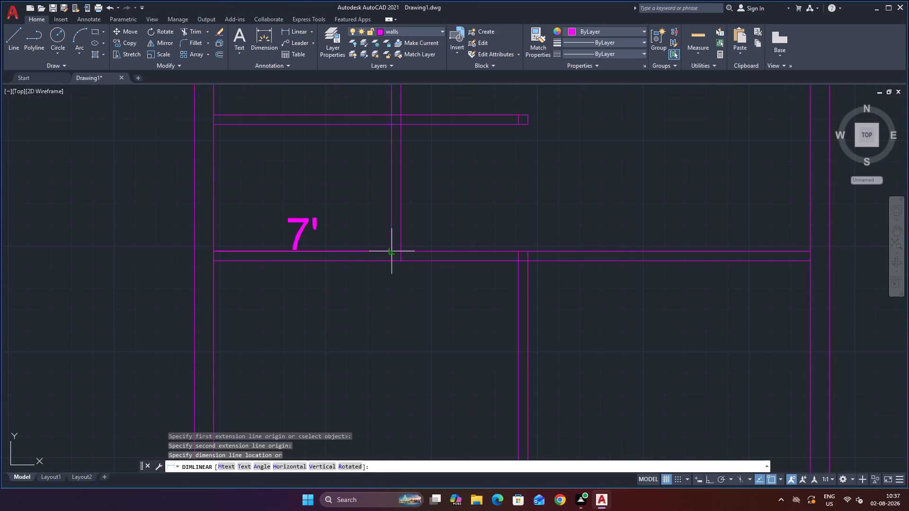
pyautogui.press('Escape')
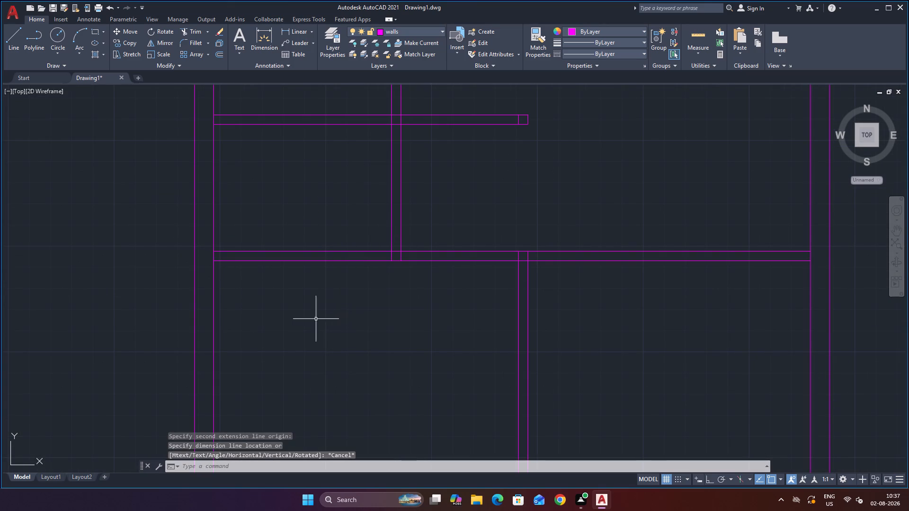
# Examine the overall room layout and the partitions inside the outer walls.
pyautogui.scroll(-2, 341, 230)
pyautogui.scroll(-1, 418, 218)
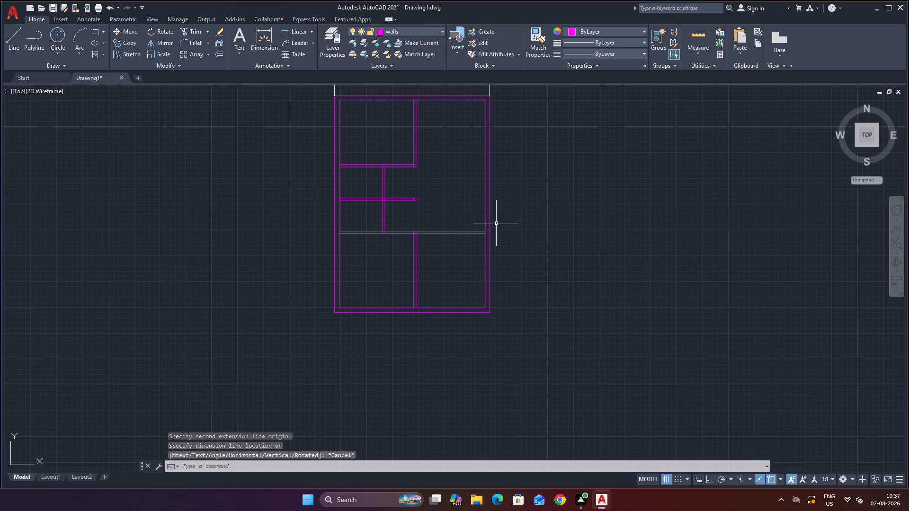
pyautogui.scroll(-2, 550, 188)
pyautogui.scroll(3, 560, 165)
pyautogui.scroll(-2, 488, 158)
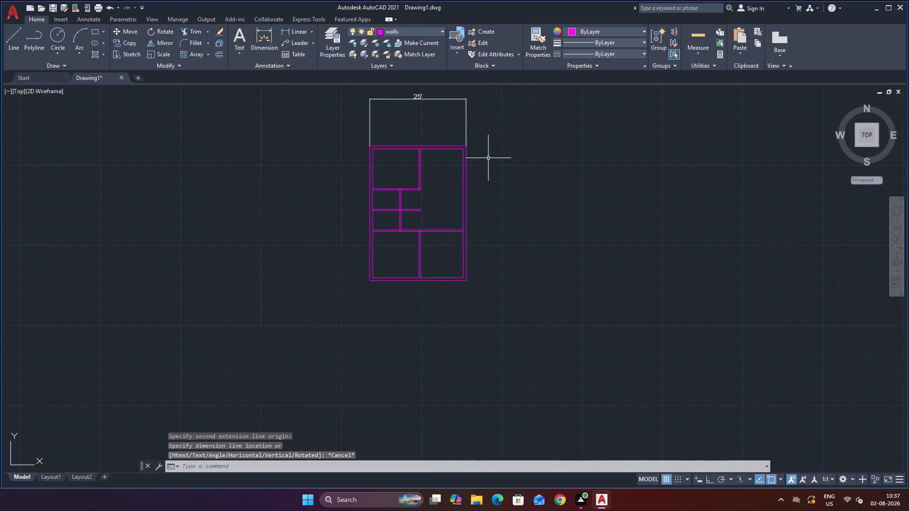
pyautogui.scroll(2, 490, 133)
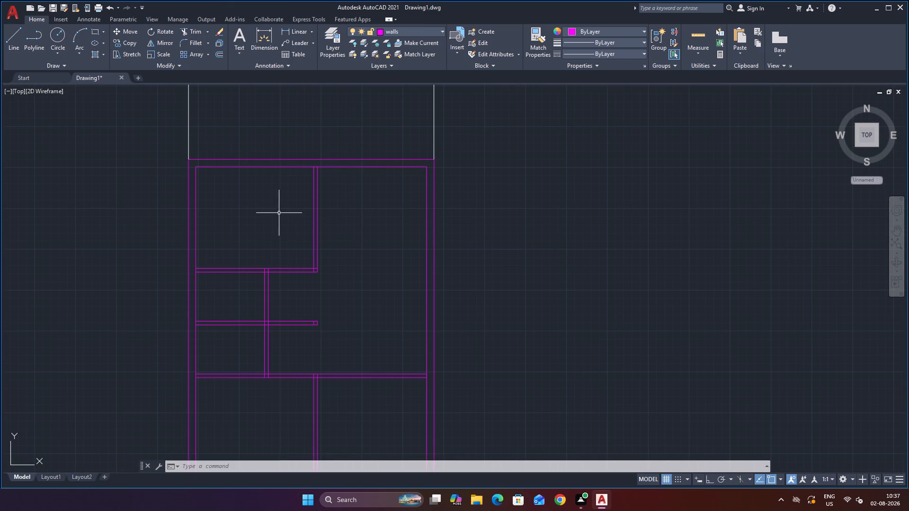
pyautogui.scroll(-1, 291, 211)
pyautogui.scroll(1, 346, 295)
pyautogui.scroll(-2, 354, 281)
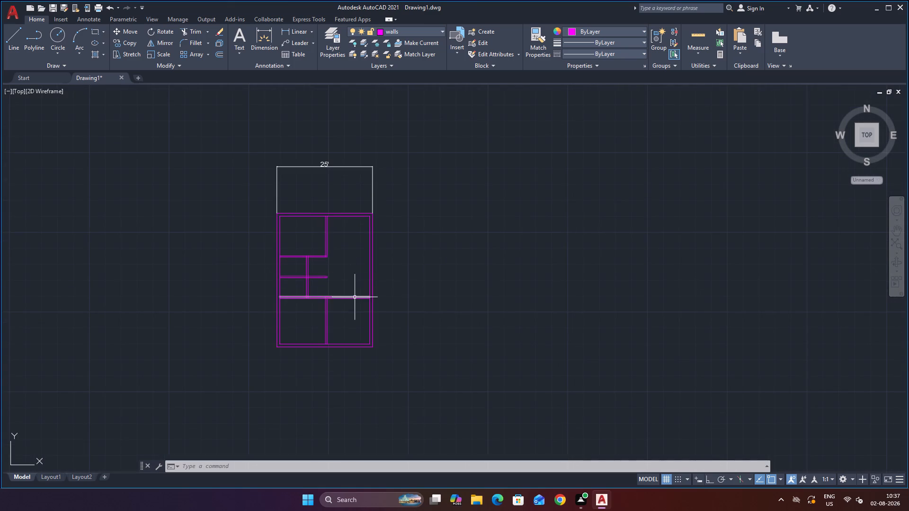
pyautogui.scroll(1, 351, 292)
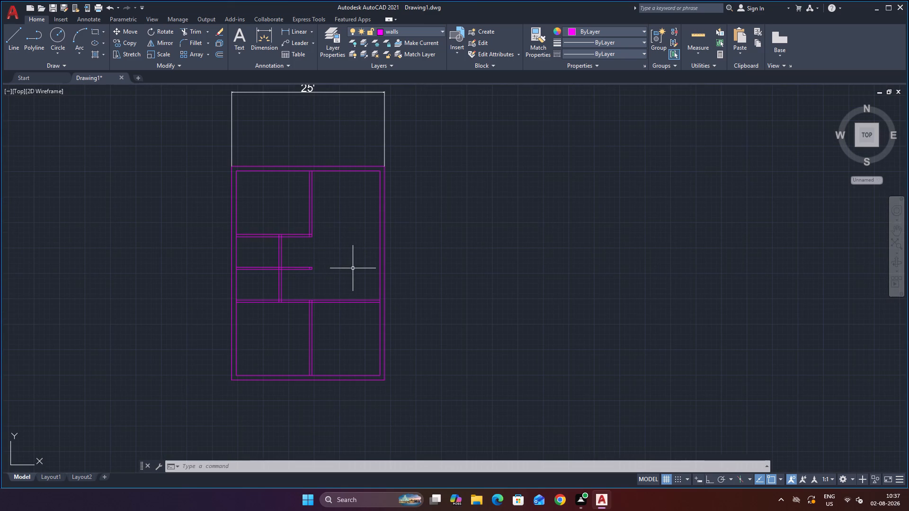
pyautogui.scroll(1, 353, 268)
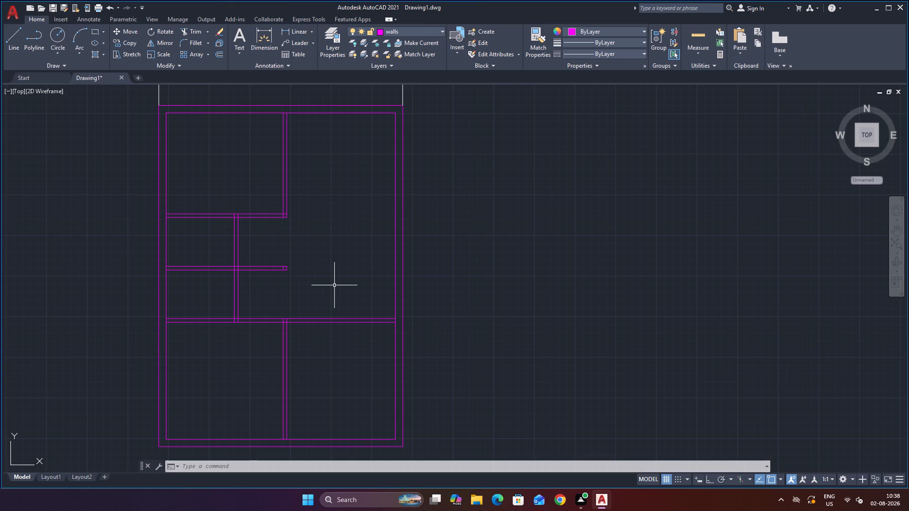
# Check the height of the middle area between the lower and upper horizontal partitions with a temporary linear dimension, without placing it.
pyautogui.write('dli')
pyautogui.press('Return')
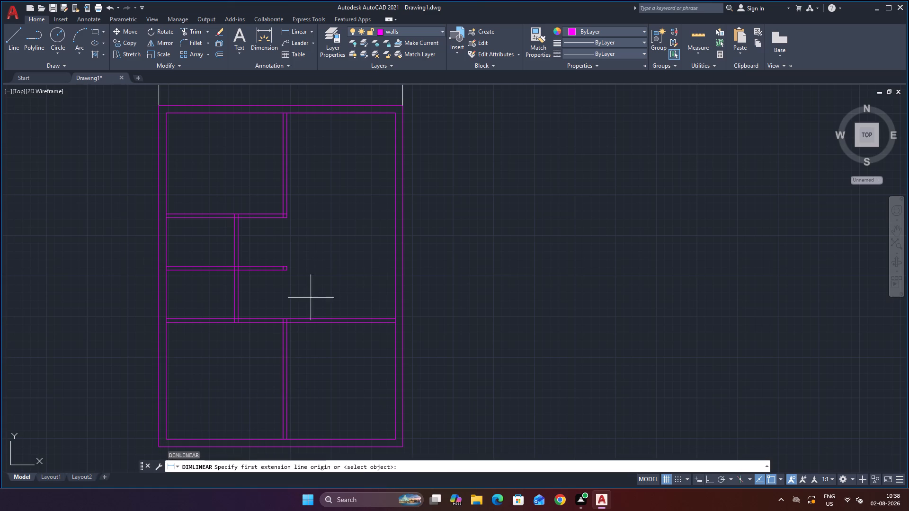
pyautogui.click(289, 317)
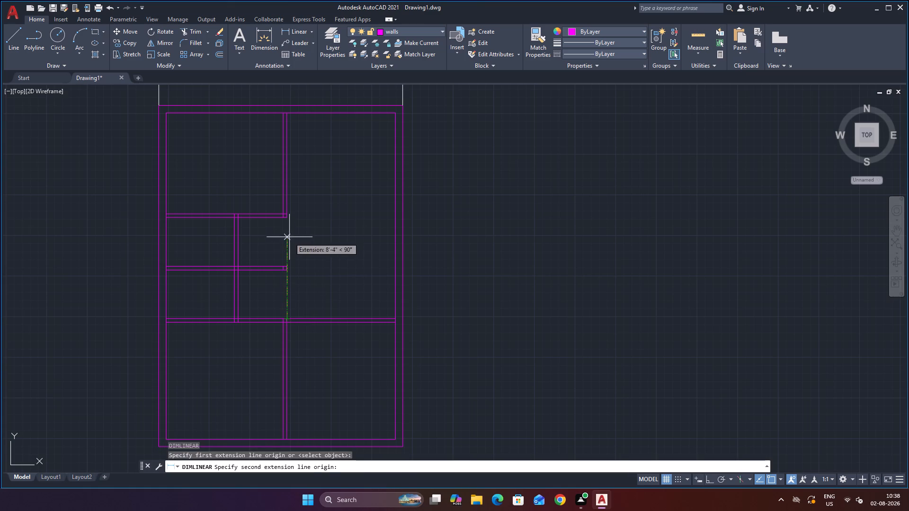
pyautogui.click(287, 220)
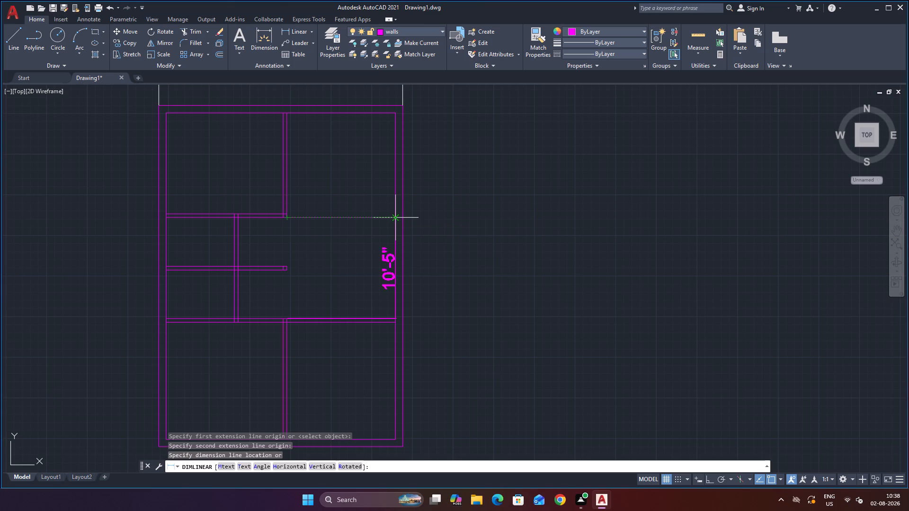
pyautogui.press('Escape')
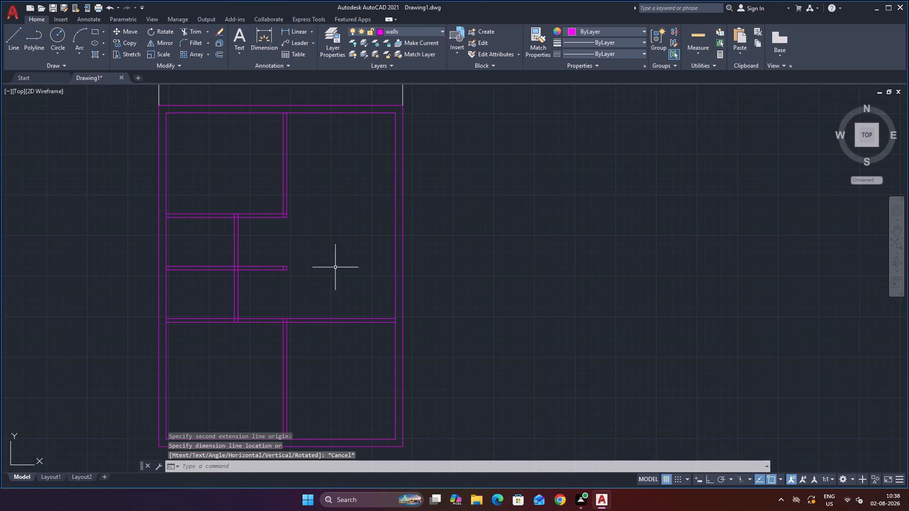
# Extend both lines of the upper horizontal partition to the inner face of the right outer wall.
pyautogui.press('e')
pyautogui.press('x')
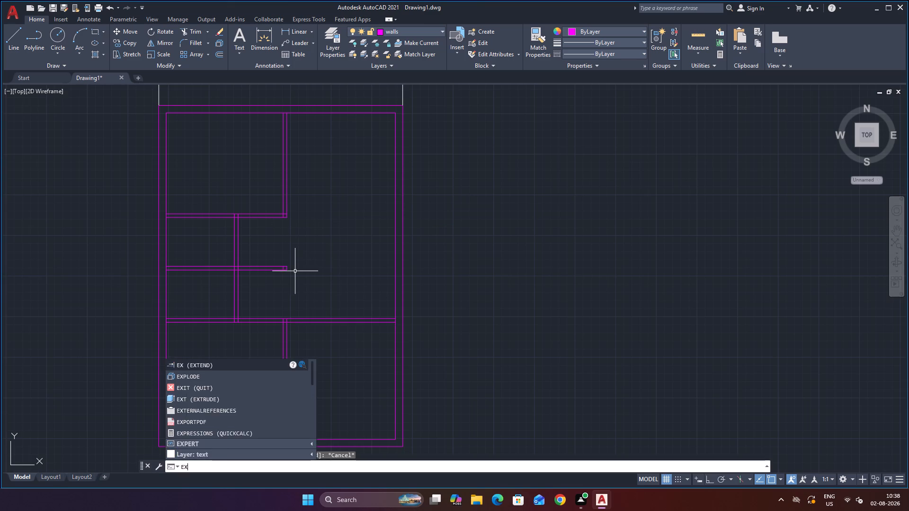
pyautogui.press('Return')
pyautogui.click(278, 217)
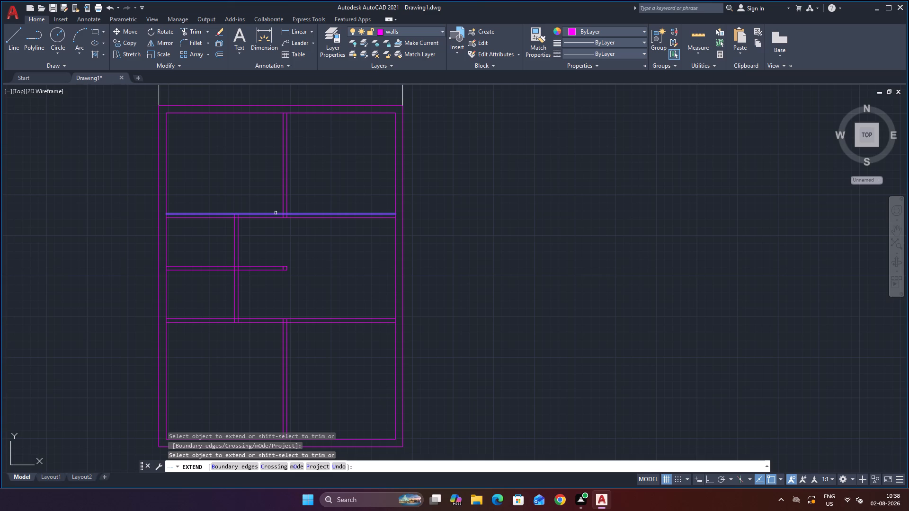
pyautogui.click(276, 213)
pyautogui.press('Escape')
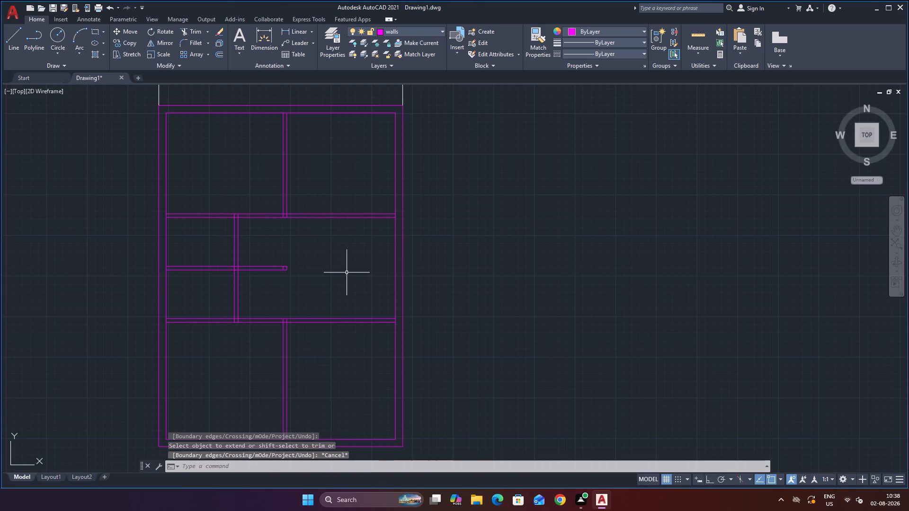
# Offset the upper horizontal partition's lower line 3' downward, and offset the new line 4.5" downward to form another horizontal partition.
pyautogui.press('o')
pyautogui.press('Return')
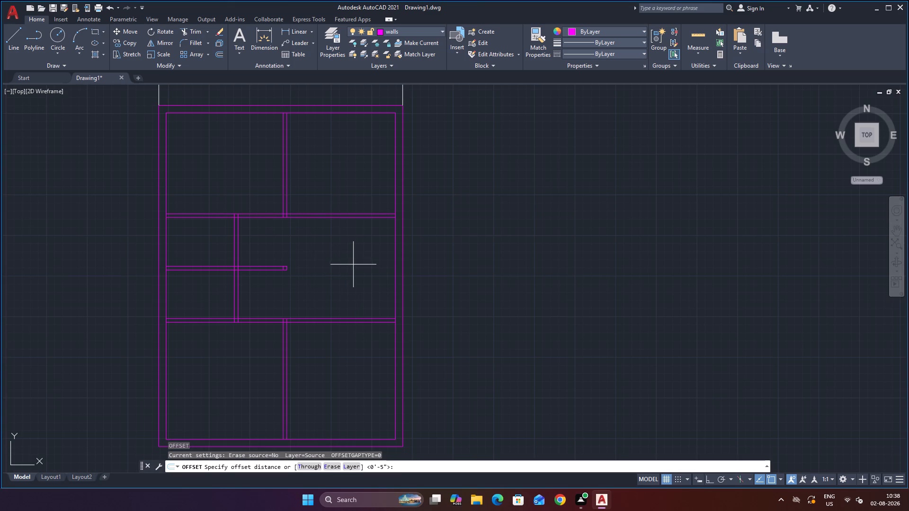
pyautogui.write("3'")
pyautogui.press('Return')
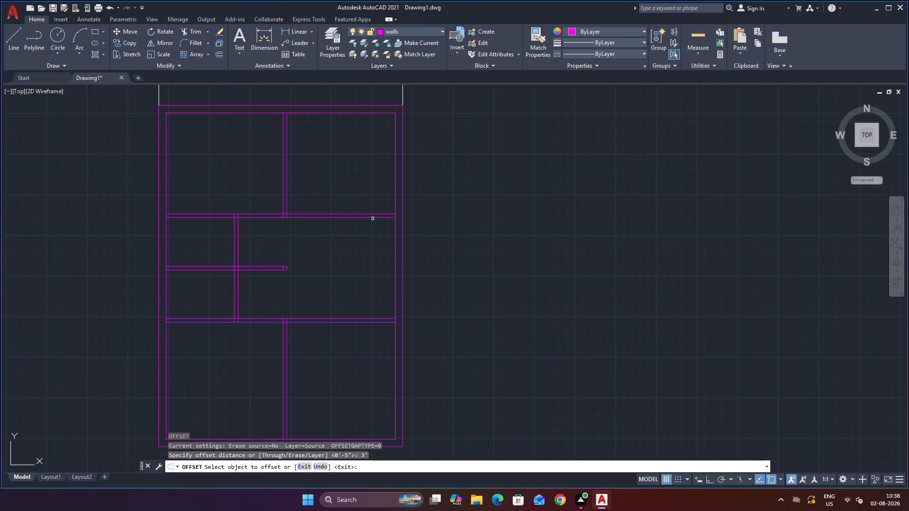
pyautogui.click(373, 217)
pyautogui.click(367, 257)
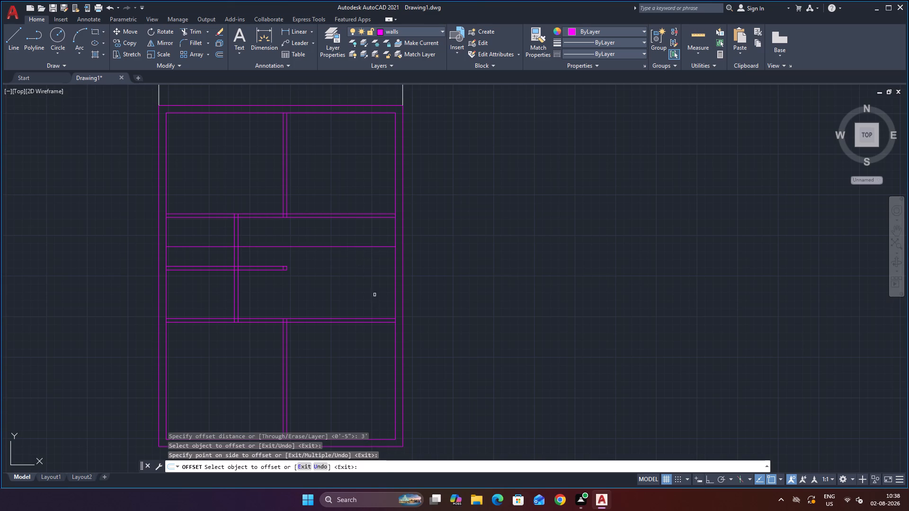
pyautogui.press('Escape')
pyautogui.press('o')
pyautogui.press('Return')
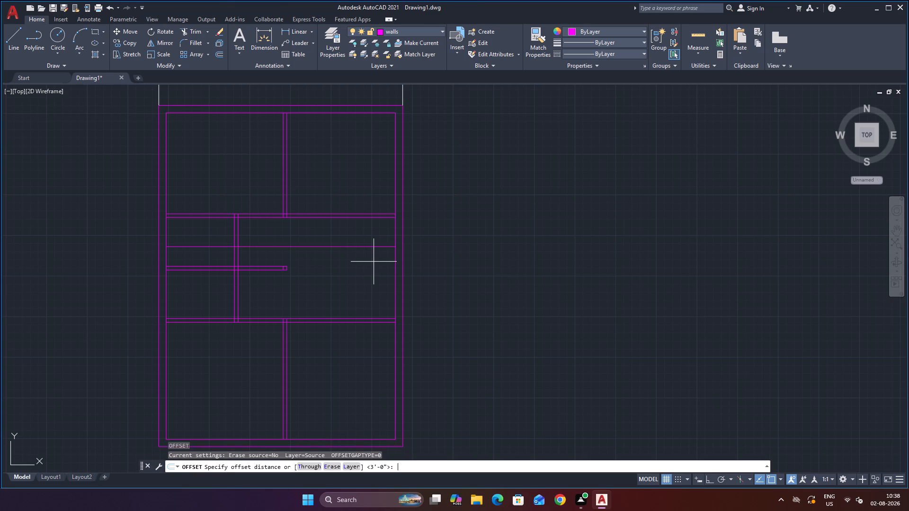
pyautogui.write('4.5')
pyautogui.press('Return')
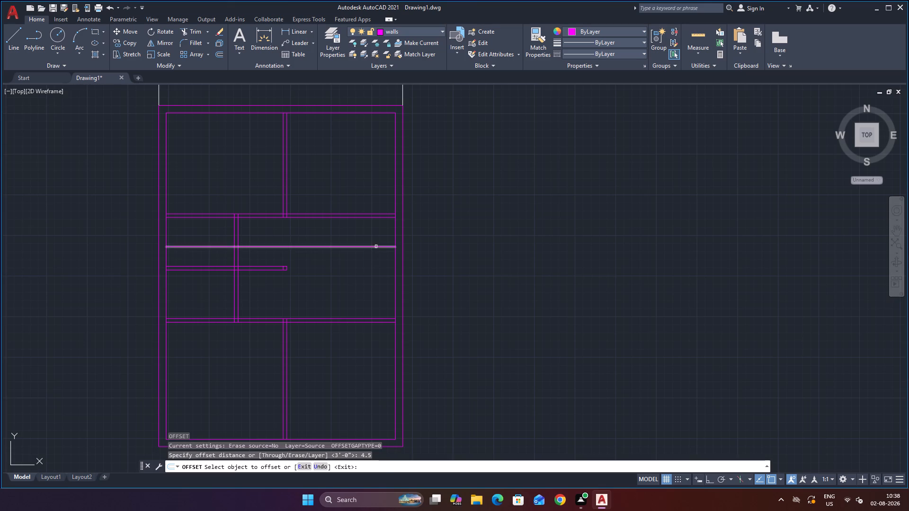
pyautogui.click(376, 247)
pyautogui.click(372, 271)
pyautogui.press('Escape')
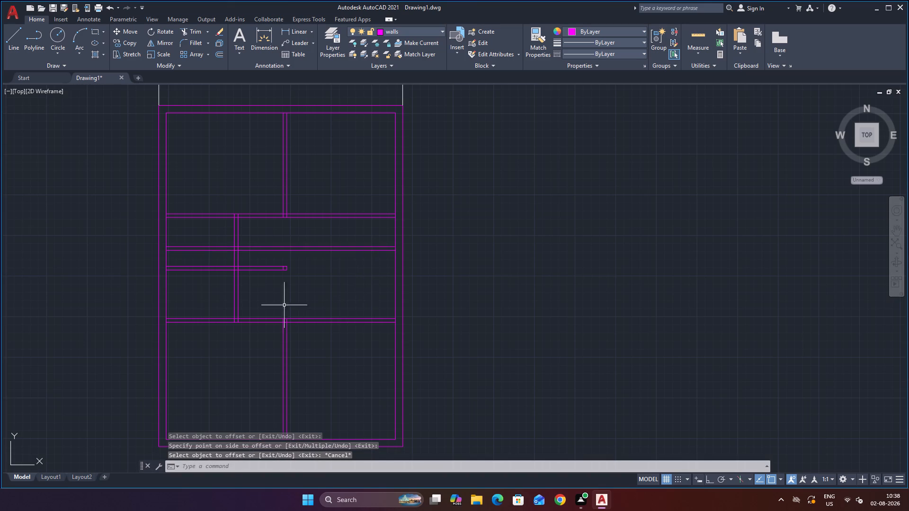
# Trim both lines of the new horizontal partition where they cross the small room beside the left outer wall.
pyautogui.press('t')
pyautogui.press('r')
pyautogui.press('Return')
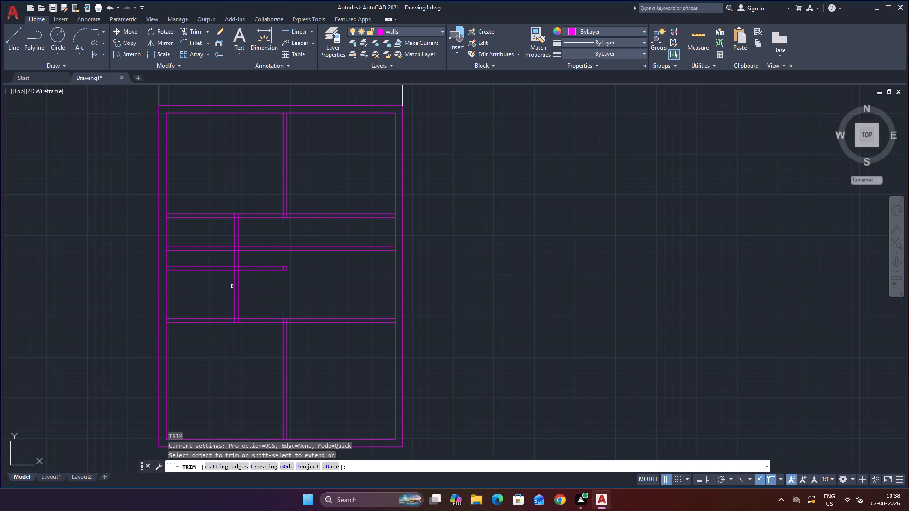
pyautogui.click(219, 237)
pyautogui.click(217, 255)
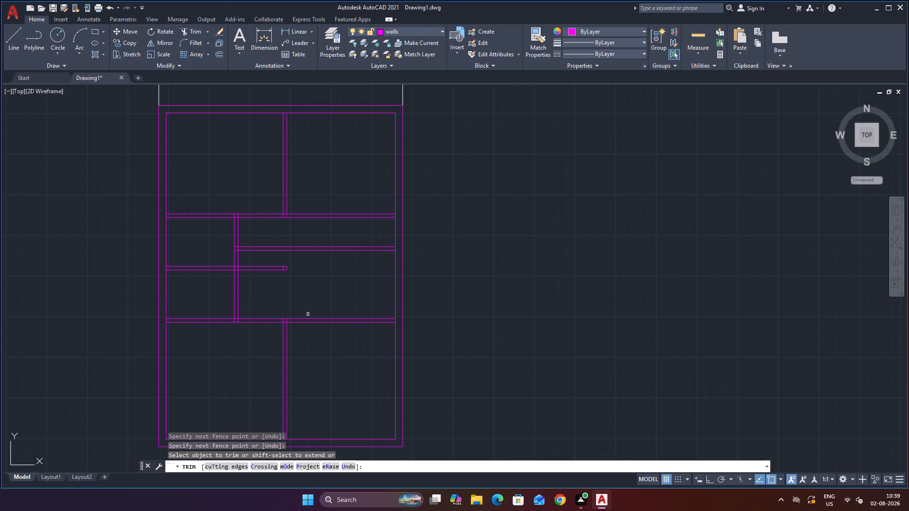
pyautogui.press('Escape')
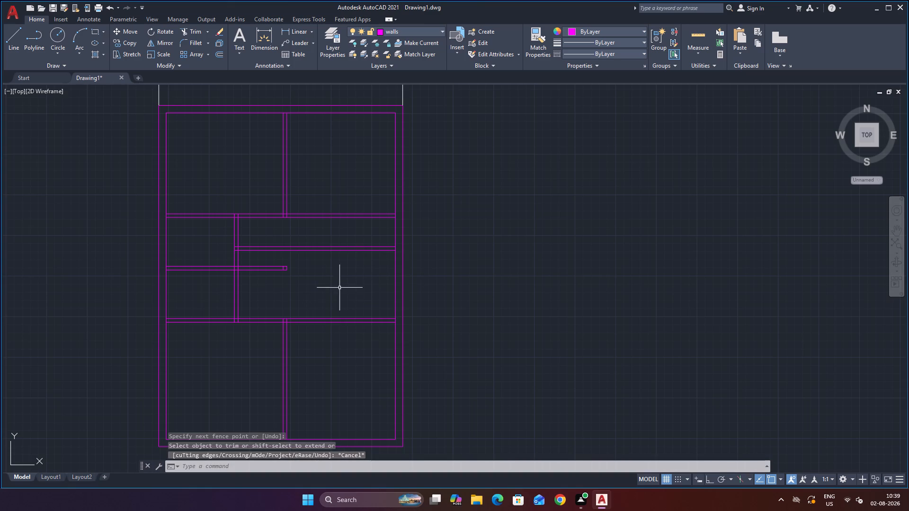
# Offset the right outer wall's inner line 5' inward, and offset the new line 4.5" further inward to form a vertical partition.
pyautogui.press('o')
pyautogui.press('Return')
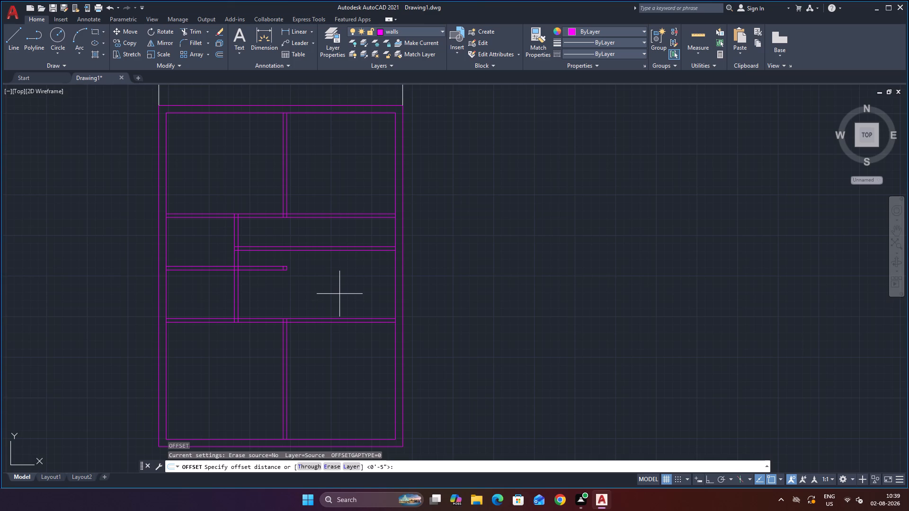
pyautogui.press('5')
pyautogui.press("'")
pyautogui.press('Return')
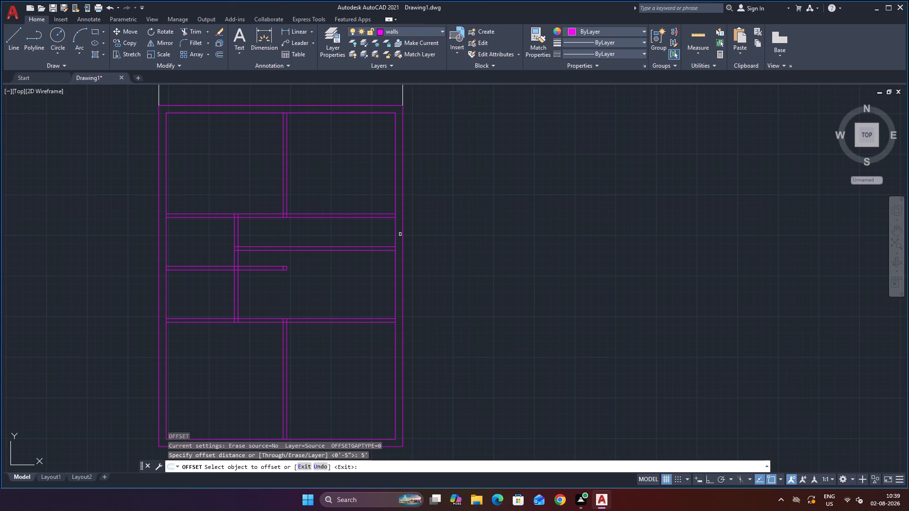
pyautogui.click(395, 230)
pyautogui.click(344, 234)
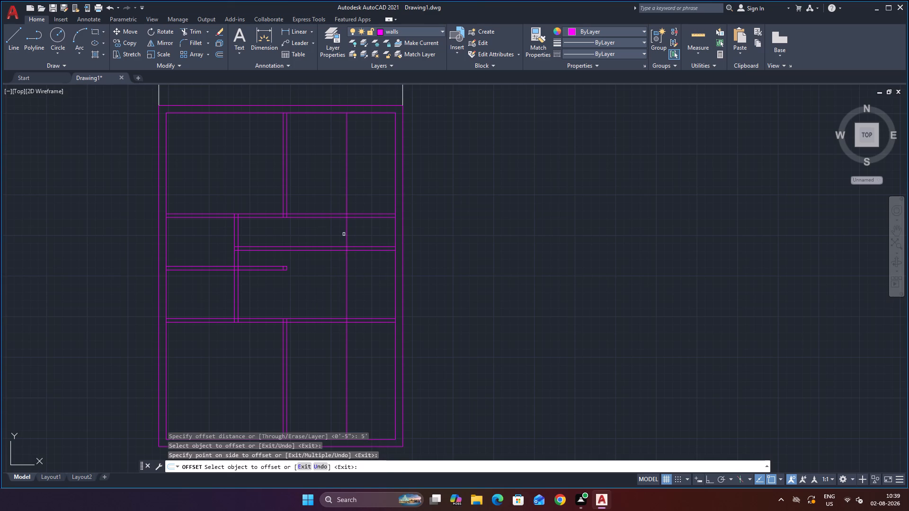
pyautogui.press('Escape')
pyautogui.press('o')
pyautogui.press('Return')
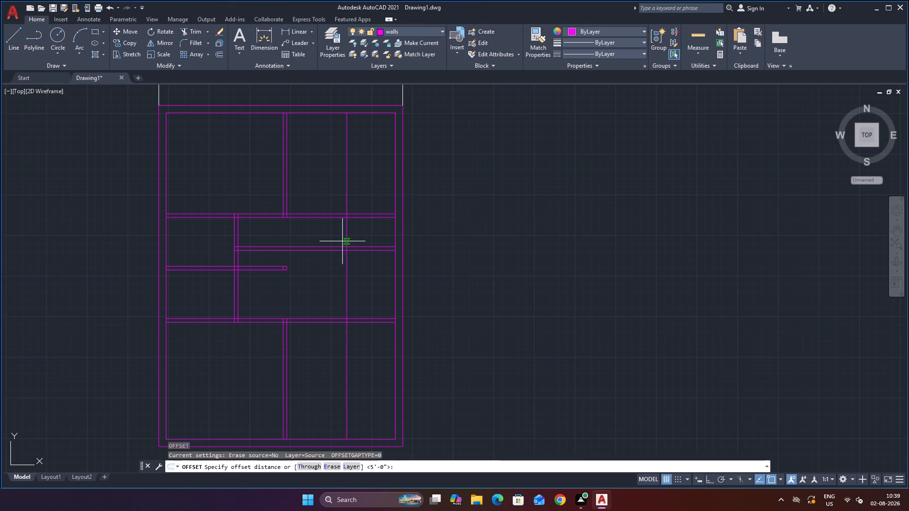
pyautogui.write('4.5')
pyautogui.press('Return')
pyautogui.click(347, 234)
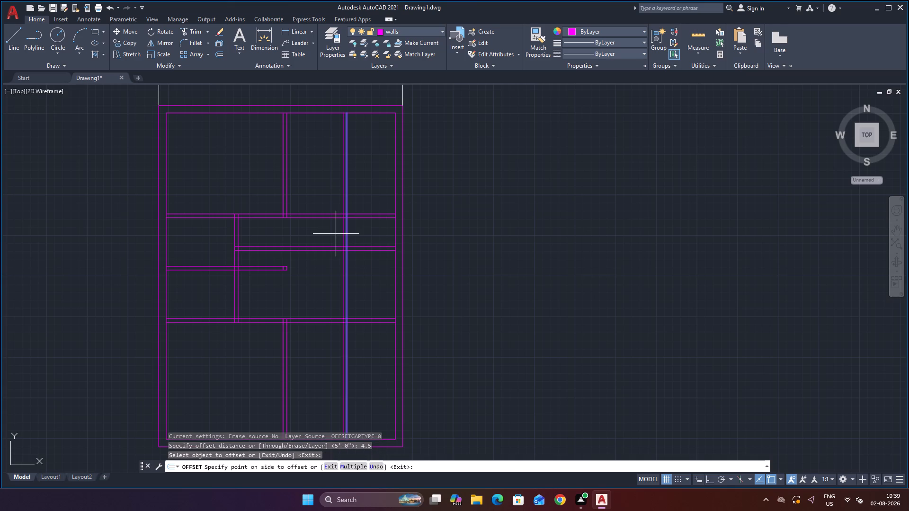
pyautogui.click(336, 234)
pyautogui.press('Escape')
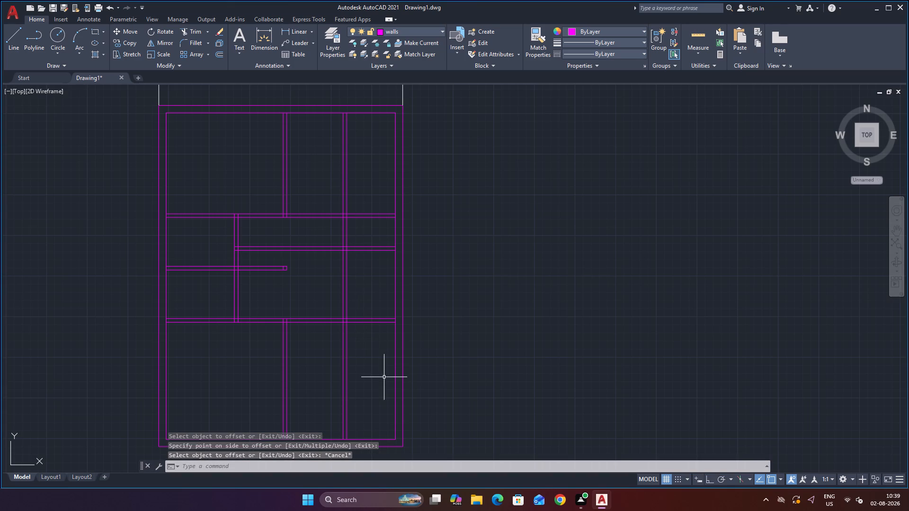
# Trim the new right vertical partition in the bottom, middle and top rooms, keeping its short piece between the upper two right-hand horizontal partitions.
pyautogui.press('t')
pyautogui.press('r')
pyautogui.press('Return')
pyautogui.click(372, 377)
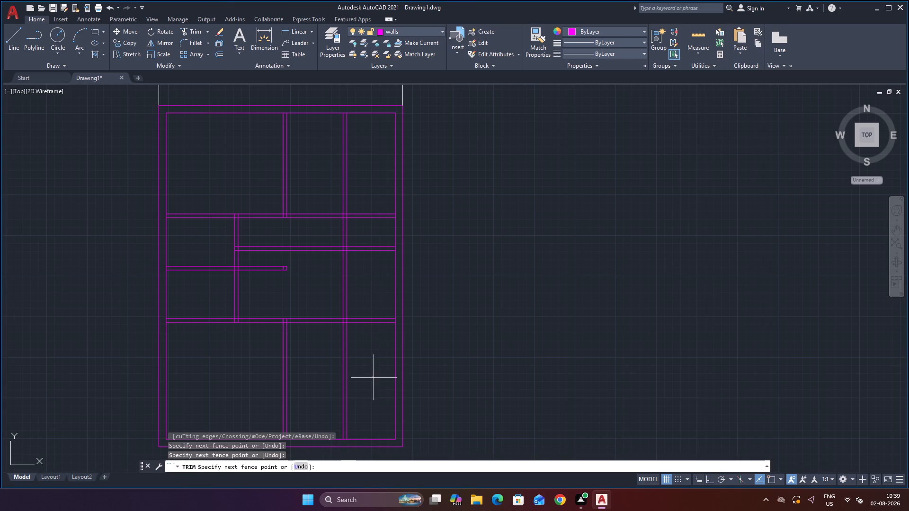
pyautogui.click(331, 375)
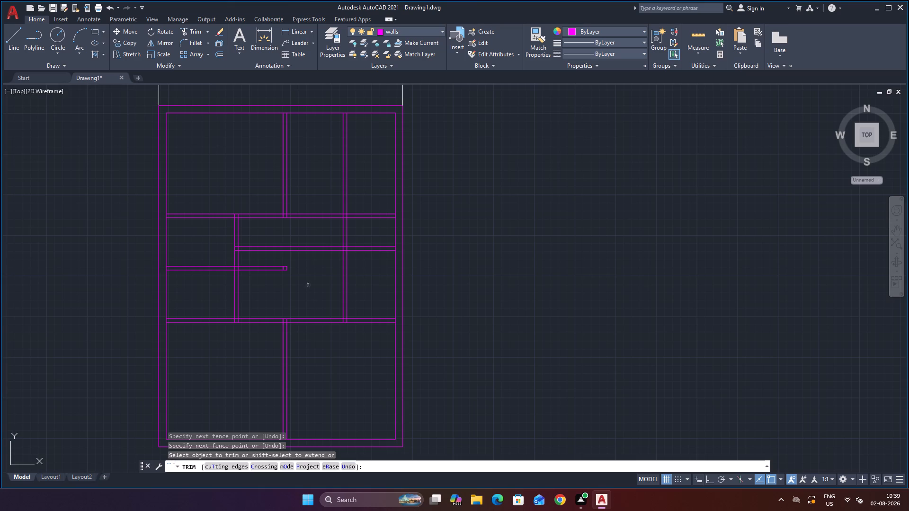
pyautogui.click(375, 289)
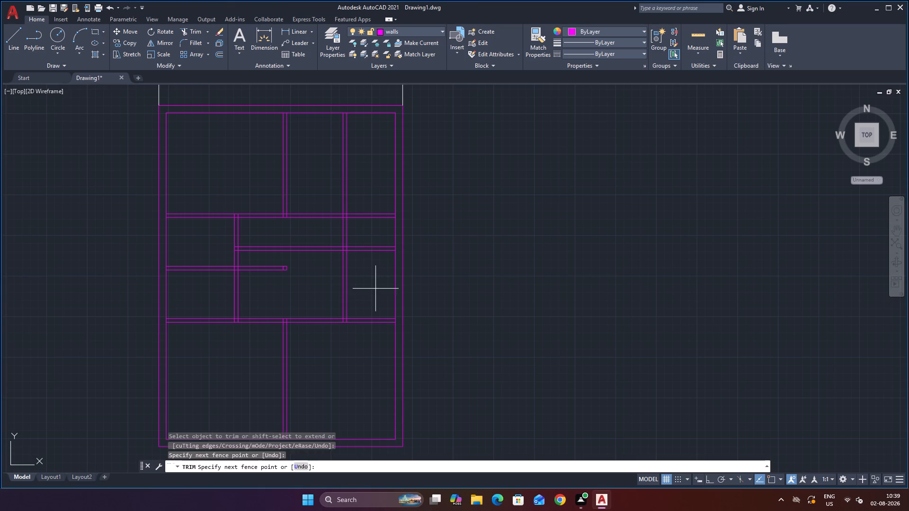
pyautogui.click(325, 292)
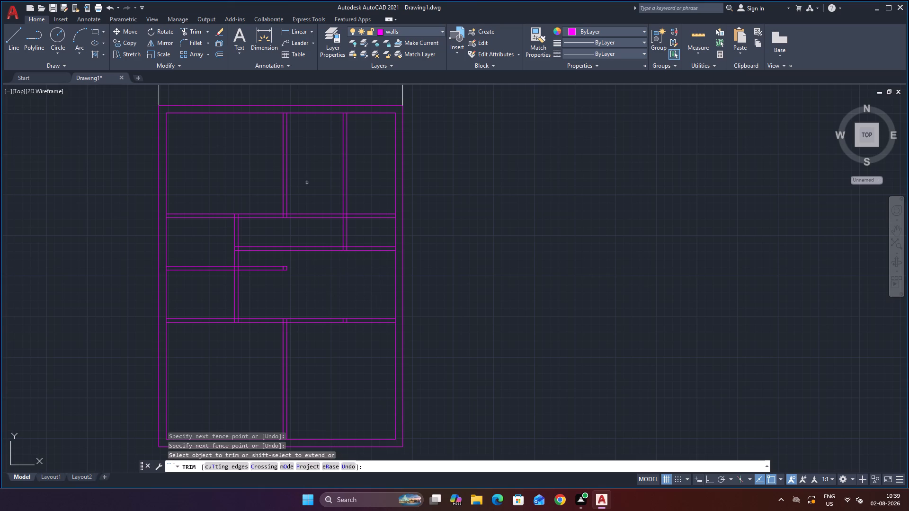
pyautogui.click(309, 170)
pyautogui.click(365, 152)
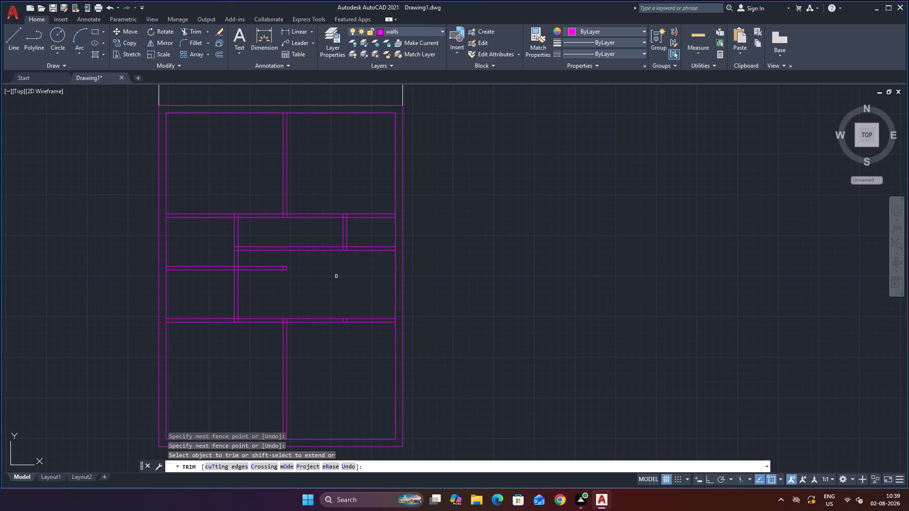
# Trim the upper horizontal partition between the central vertical partition and the short right vertical partition, opening the passage to the top right room.
pyautogui.click(310, 235)
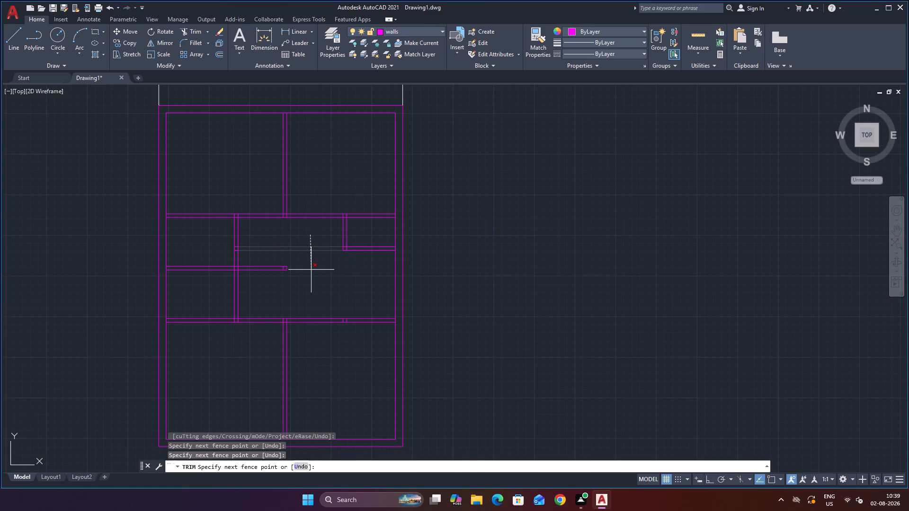
pyautogui.click(329, 193)
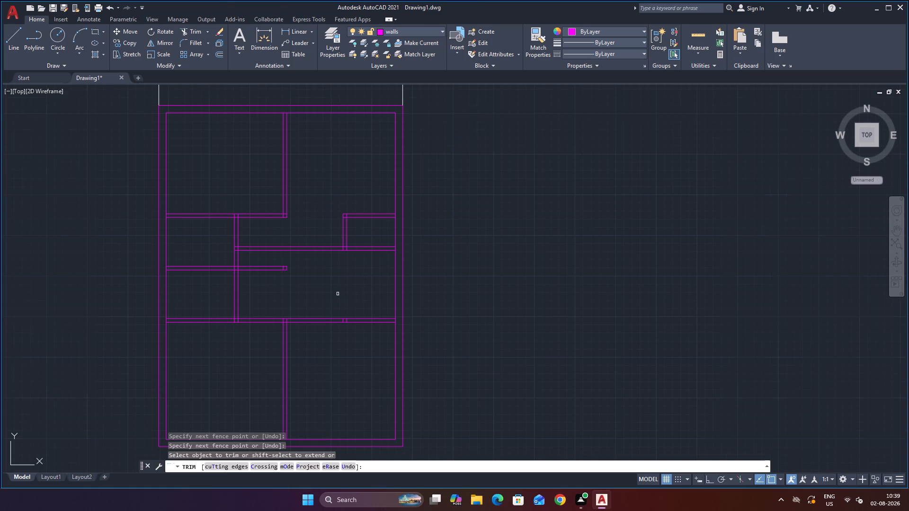
pyautogui.scroll(-1, 338, 294)
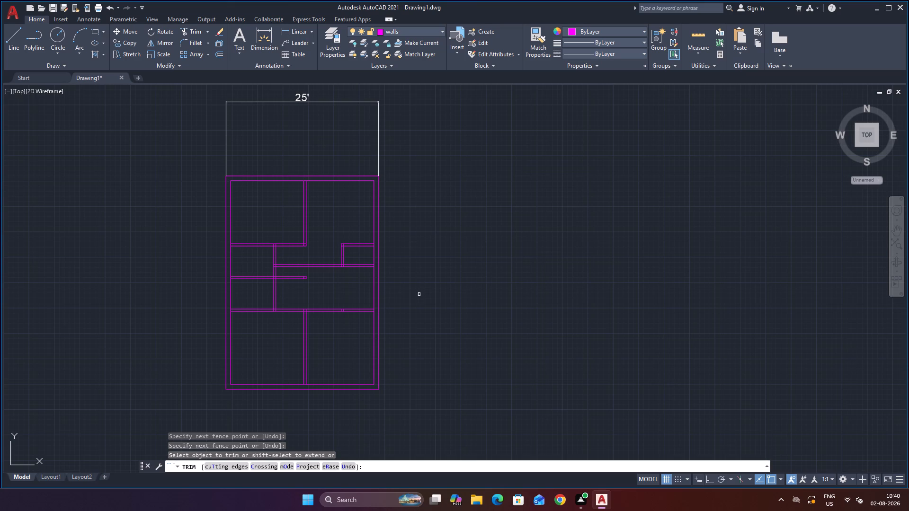
pyautogui.press('Escape')
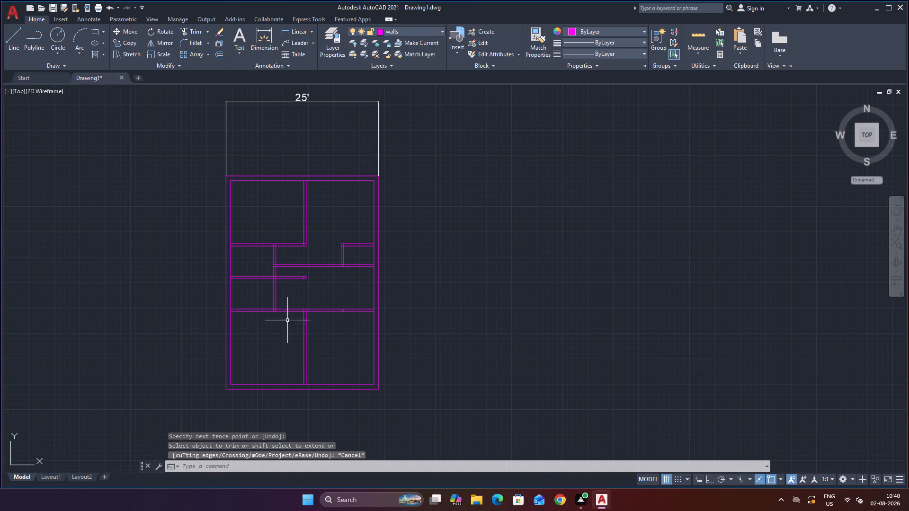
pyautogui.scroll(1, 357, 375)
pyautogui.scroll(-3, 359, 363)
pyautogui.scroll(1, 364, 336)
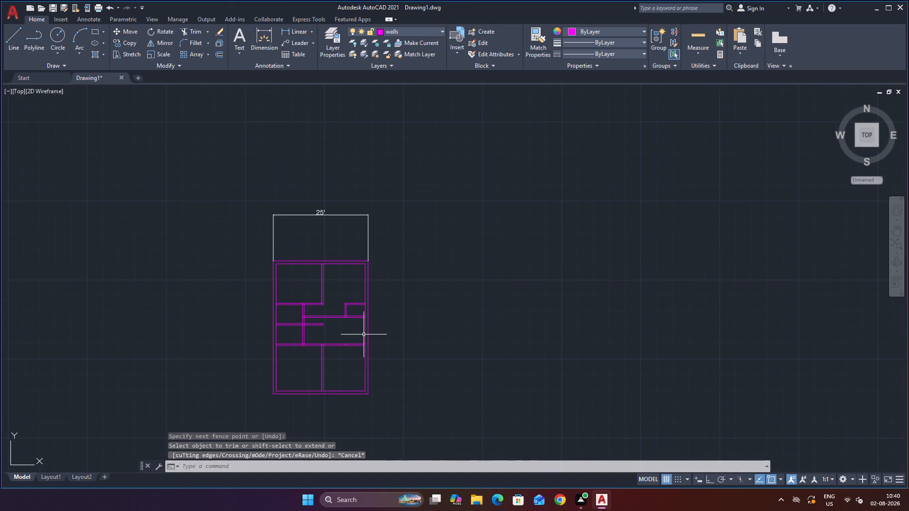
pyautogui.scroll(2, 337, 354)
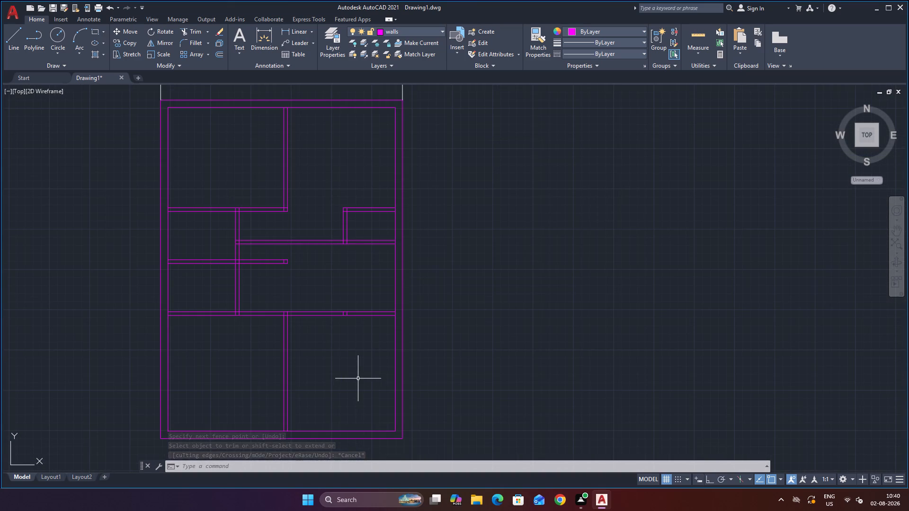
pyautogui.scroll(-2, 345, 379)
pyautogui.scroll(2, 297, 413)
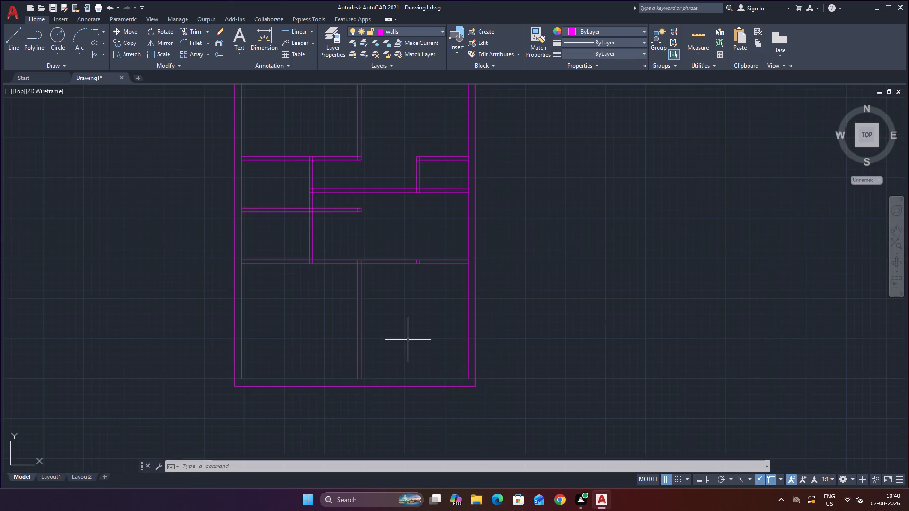
# Examine the overall layout of rooms, partitions and passages across the house plan.
pyautogui.scroll(-2, 410, 338)
pyautogui.scroll(2, 435, 267)
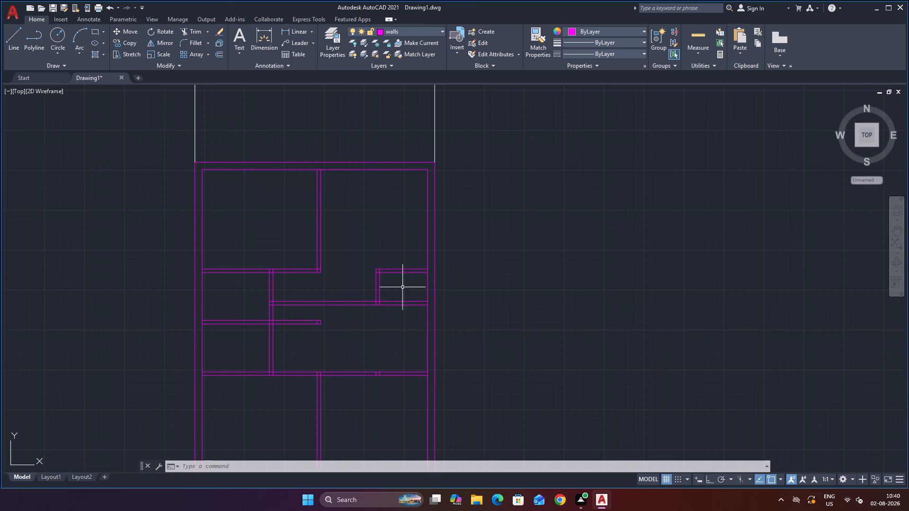
pyautogui.scroll(1, 402, 232)
pyautogui.scroll(-1, 408, 238)
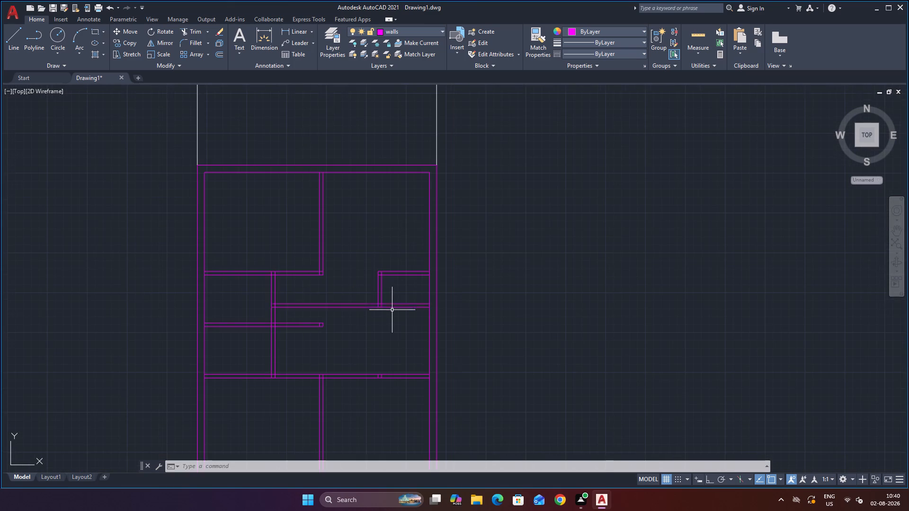
pyautogui.scroll(-2, 392, 310)
pyautogui.scroll(1, 397, 352)
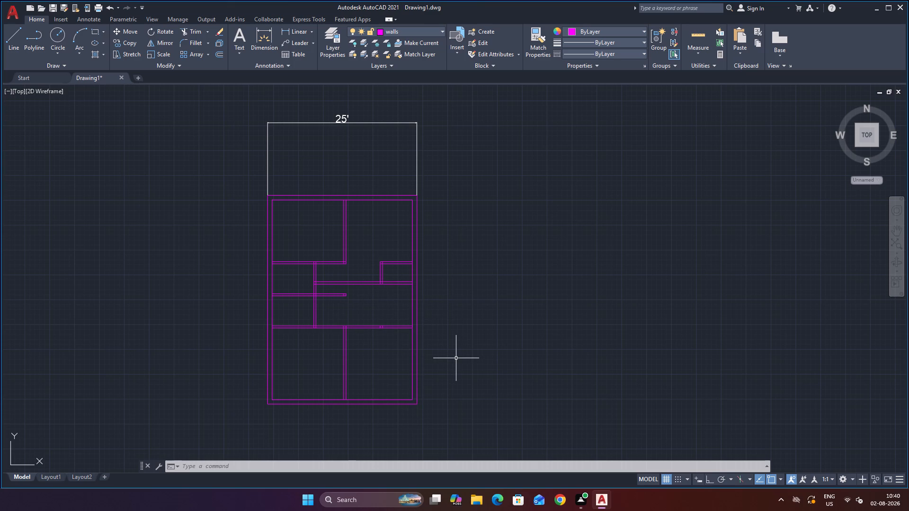
pyautogui.scroll(-1, 456, 359)
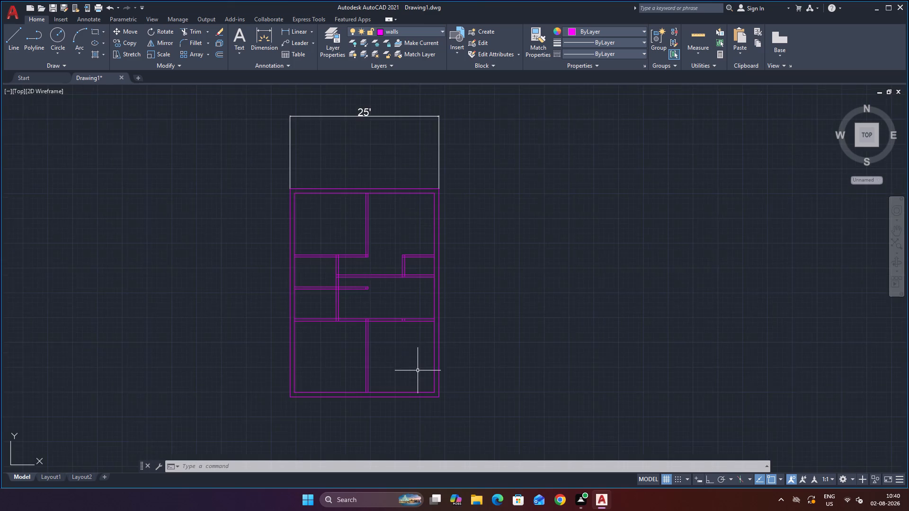
pyautogui.scroll(2, 418, 370)
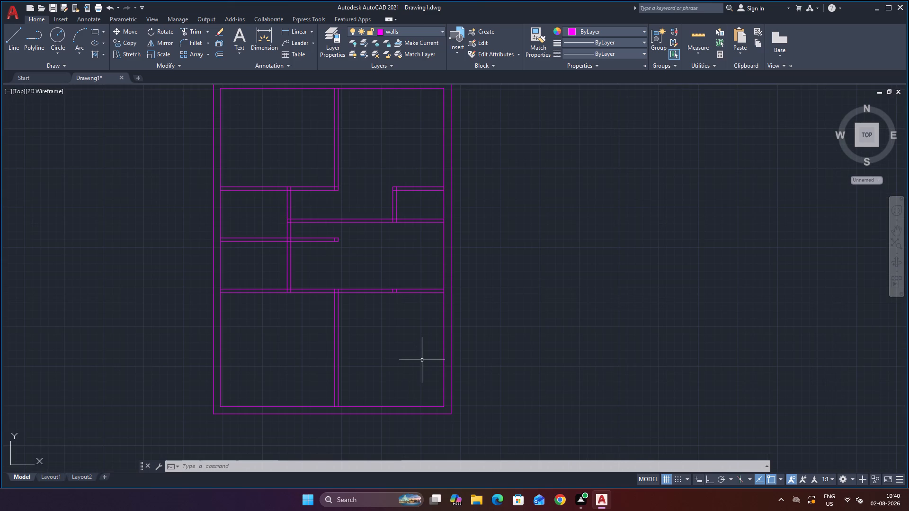
pyautogui.scroll(-2, 415, 357)
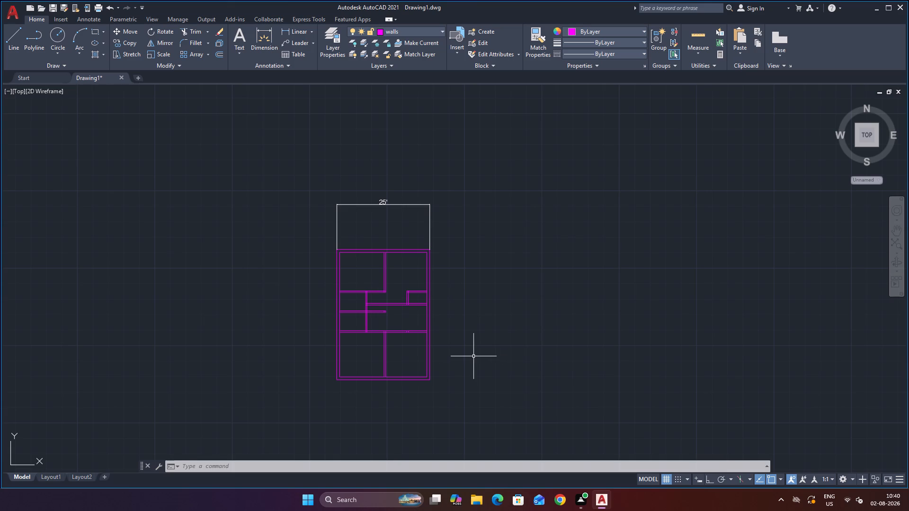
pyautogui.scroll(2, 417, 321)
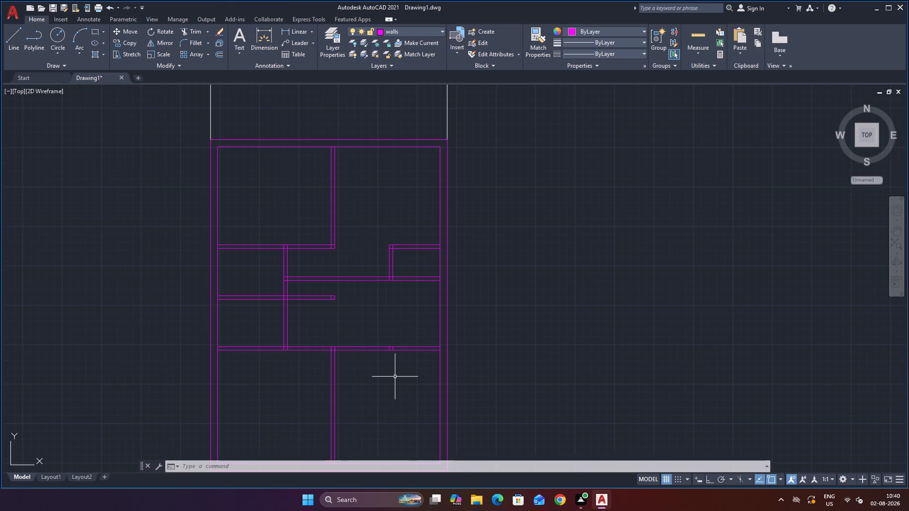
pyautogui.scroll(-1, 395, 378)
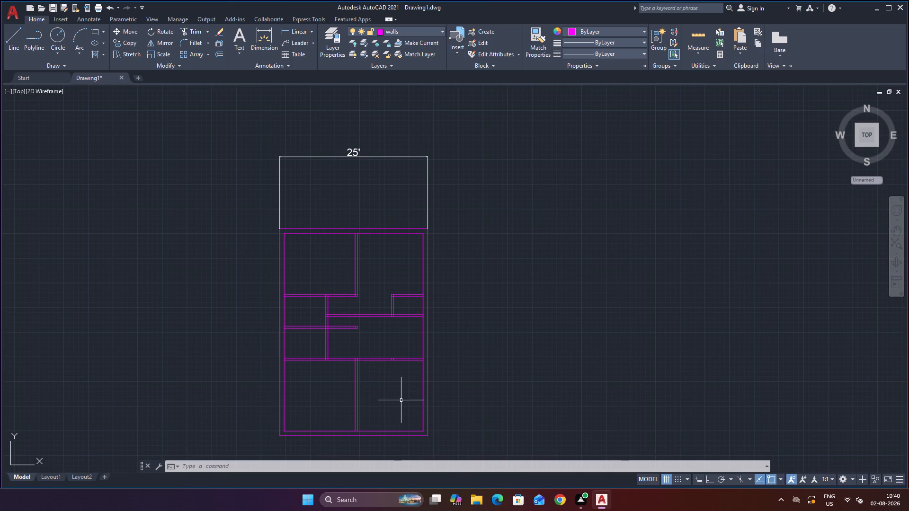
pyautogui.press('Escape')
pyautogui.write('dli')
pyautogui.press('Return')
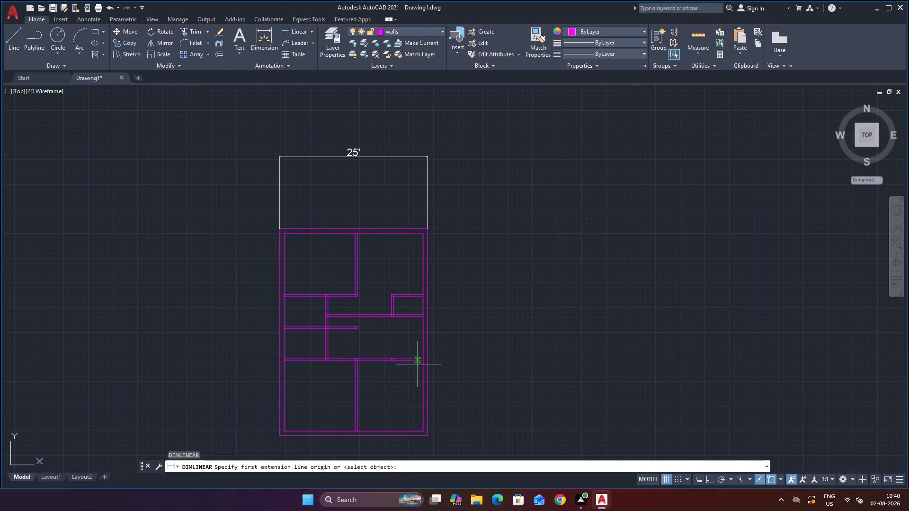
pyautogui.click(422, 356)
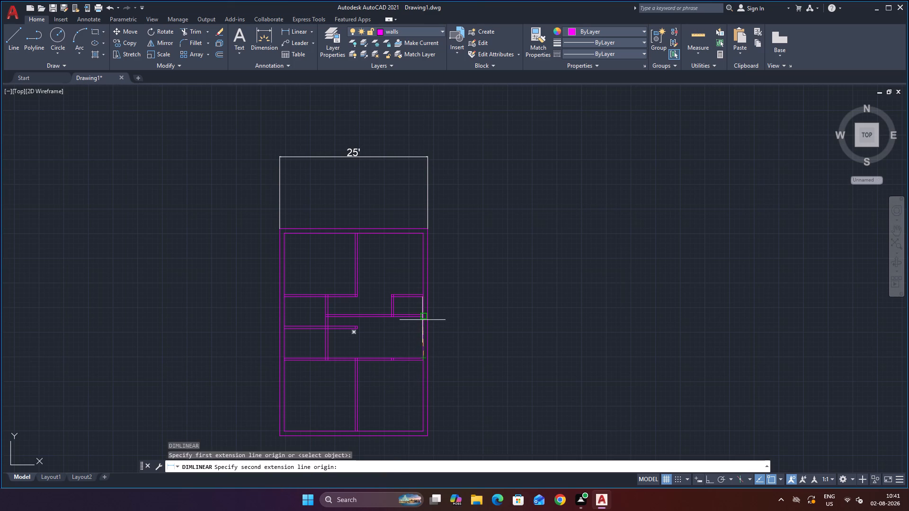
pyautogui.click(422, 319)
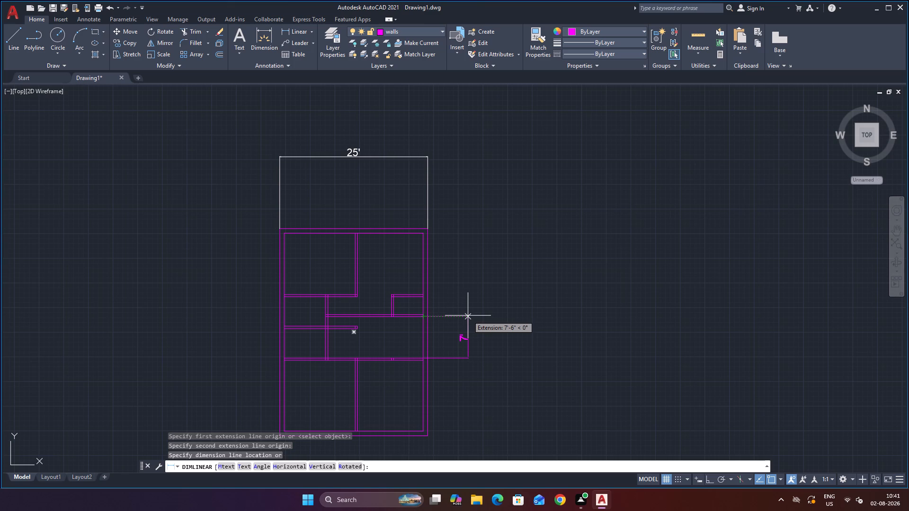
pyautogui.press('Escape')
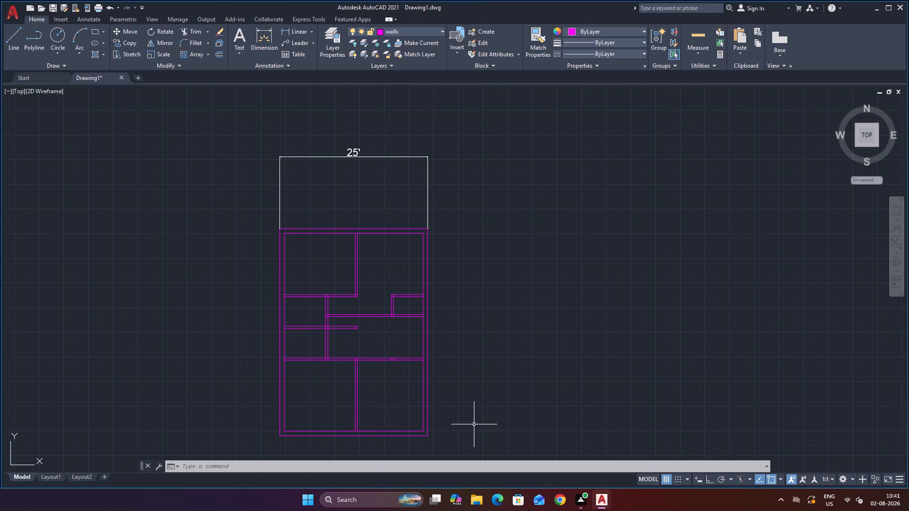
# Offset the inner lines of the right and bottom outer walls and the lower central partition's right line 2' into the bottom right room.
pyautogui.scroll(1, 468, 410)
pyautogui.scroll(-1, 461, 370)
pyautogui.scroll(2, 461, 380)
pyautogui.scroll(-2, 461, 376)
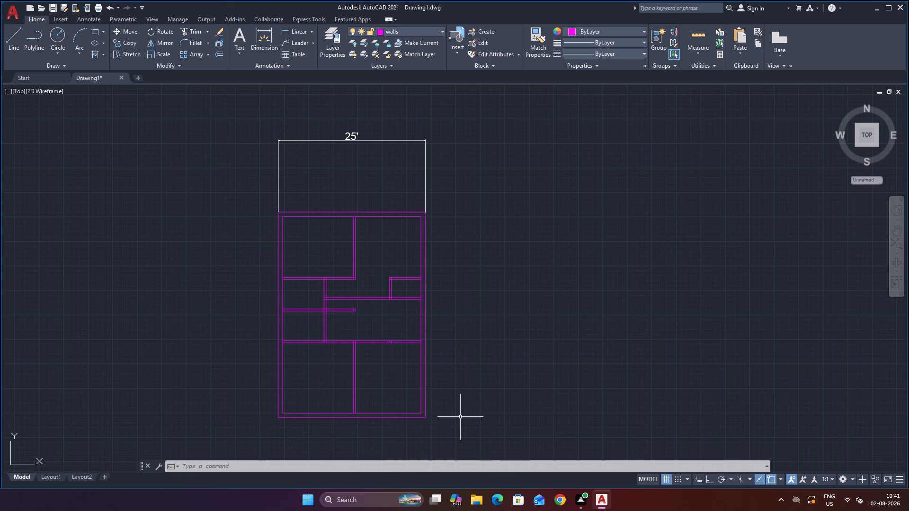
pyautogui.press('Escape')
pyautogui.press('o')
pyautogui.press('Return')
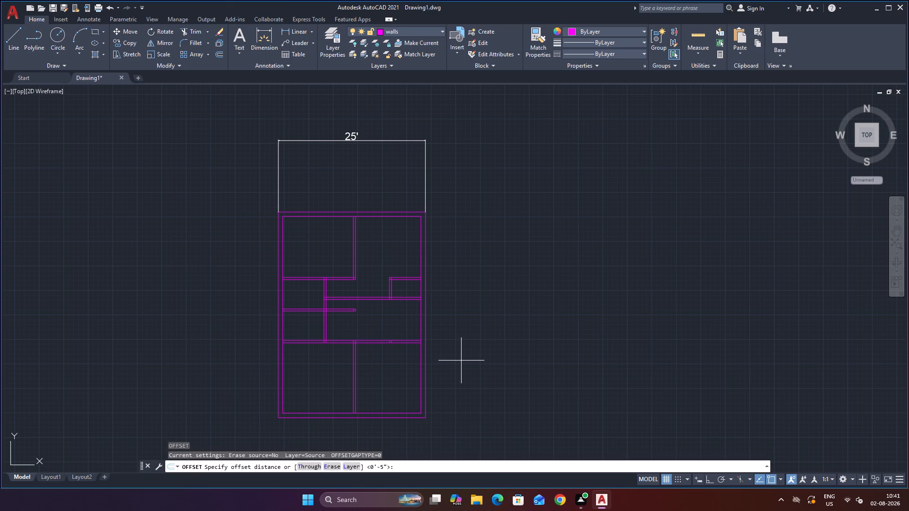
pyautogui.press('2')
pyautogui.press("'")
pyautogui.press('Return')
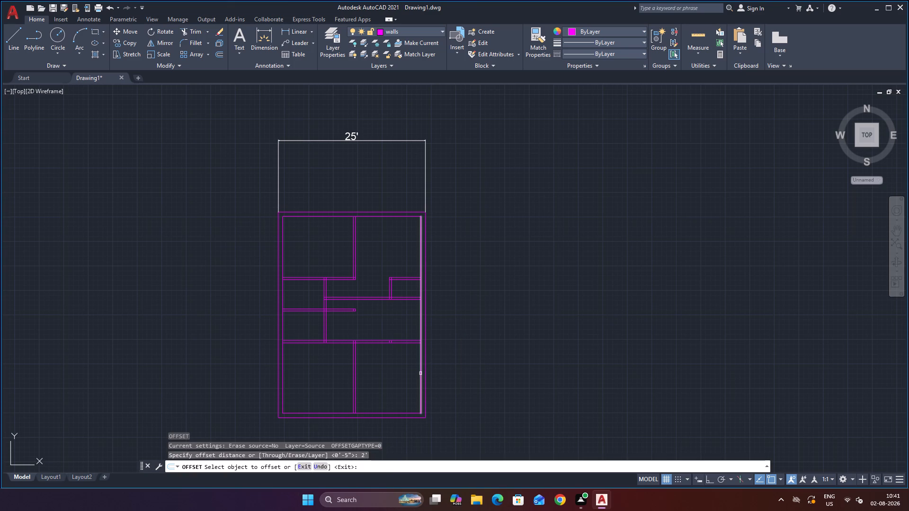
pyautogui.click(420, 371)
pyautogui.click(401, 375)
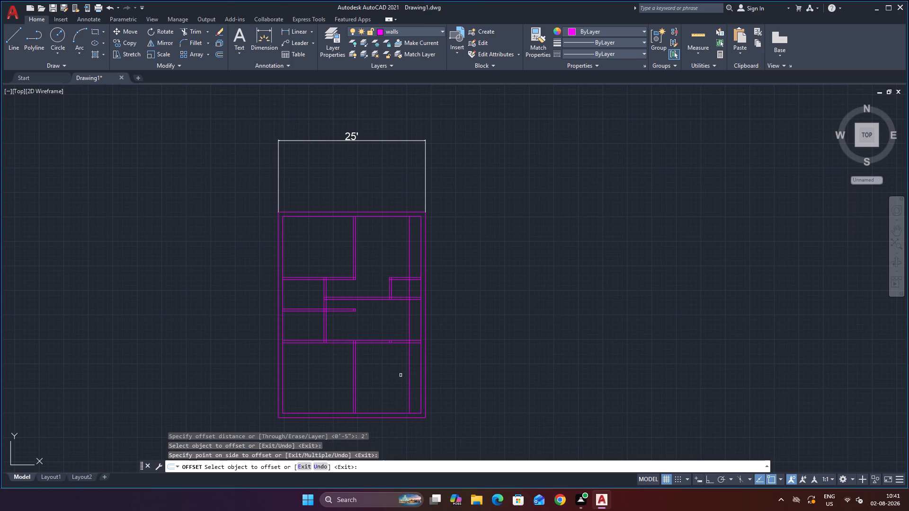
pyautogui.click(384, 413)
pyautogui.click(388, 396)
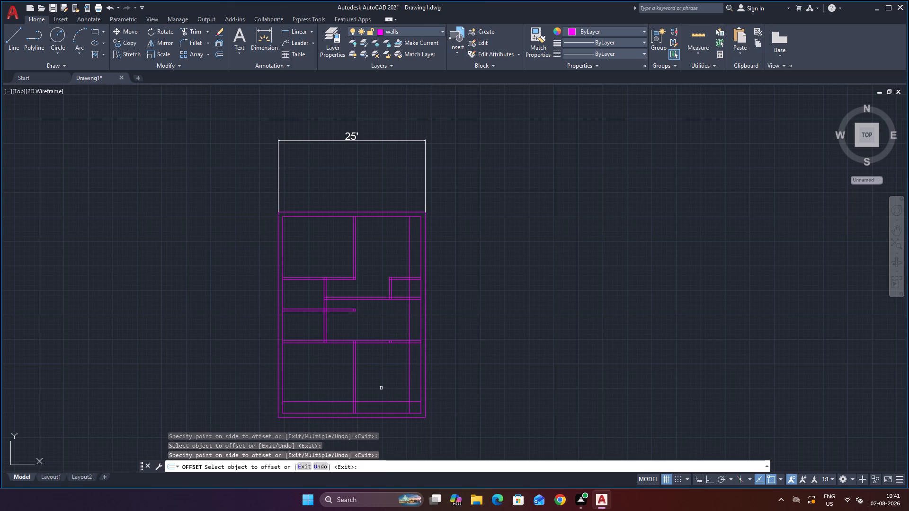
pyautogui.scroll(1, 368, 383)
pyautogui.click(348, 375)
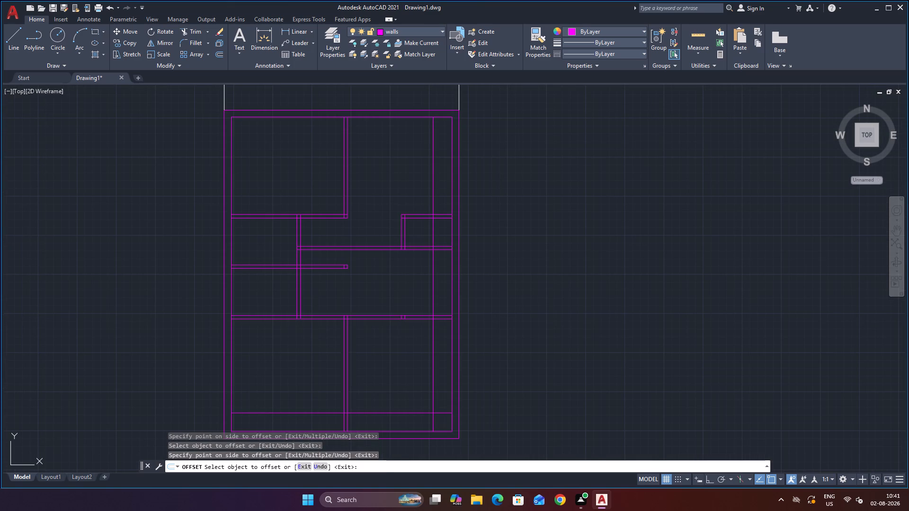
pyautogui.click(362, 371)
pyautogui.scroll(-2, 417, 387)
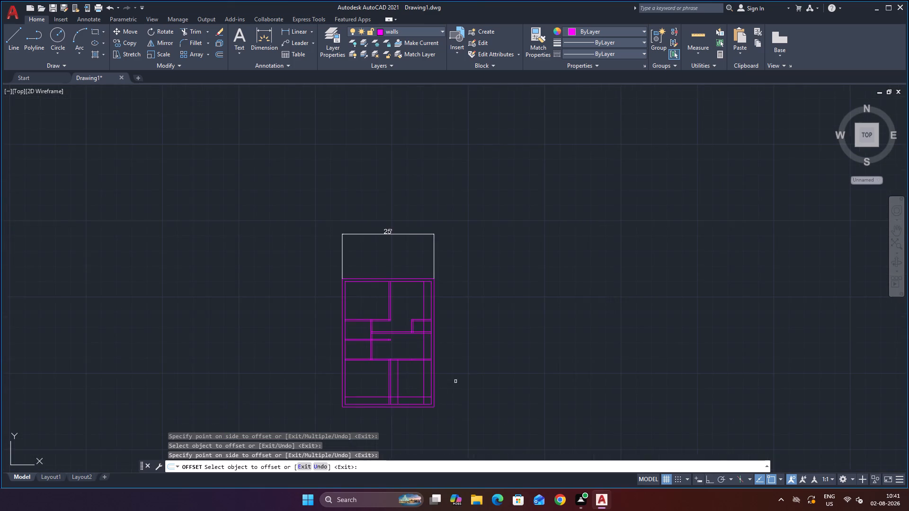
pyautogui.scroll(2, 455, 381)
pyautogui.scroll(-1, 455, 381)
pyautogui.press('Escape')
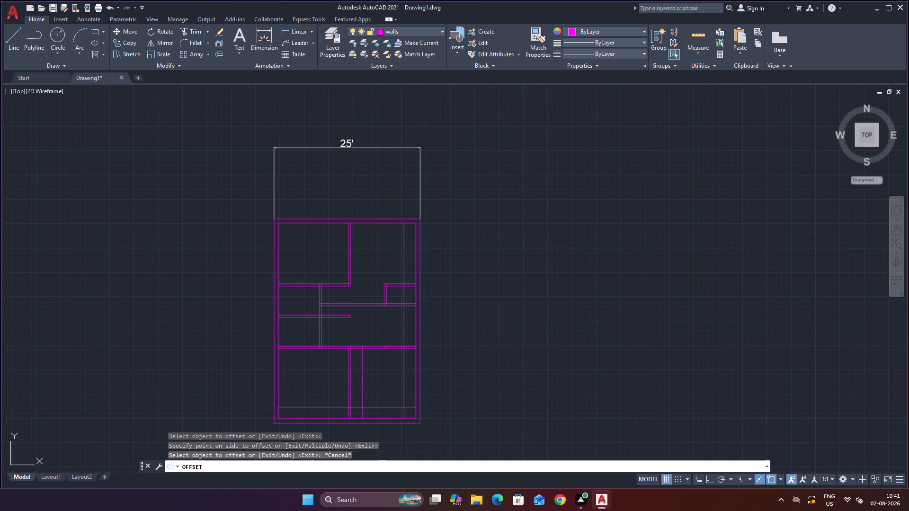
# Trim the 2' offset lines out of the bottom left room and where they overrun toward the bottom and right walls of the bottom right room.
pyautogui.write('tr')
pyautogui.press('Return')
pyautogui.click(326, 410)
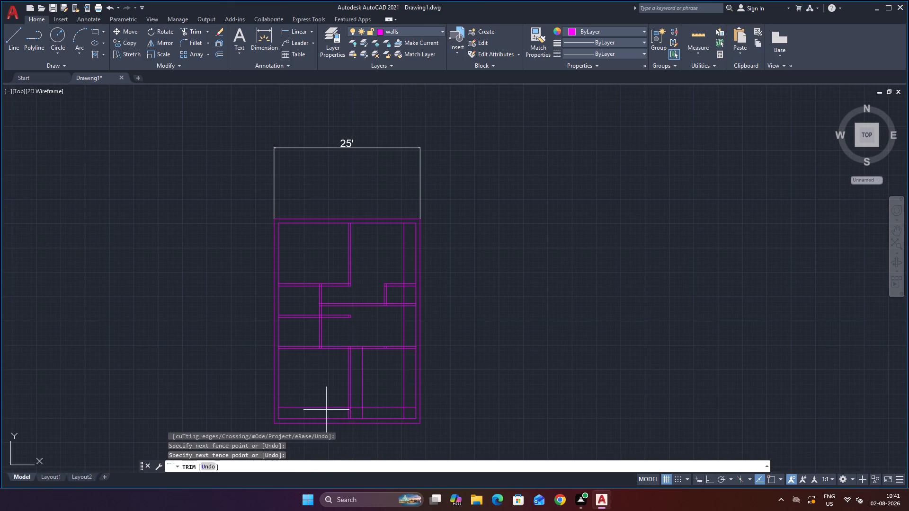
pyautogui.click(330, 395)
pyautogui.scroll(1, 372, 414)
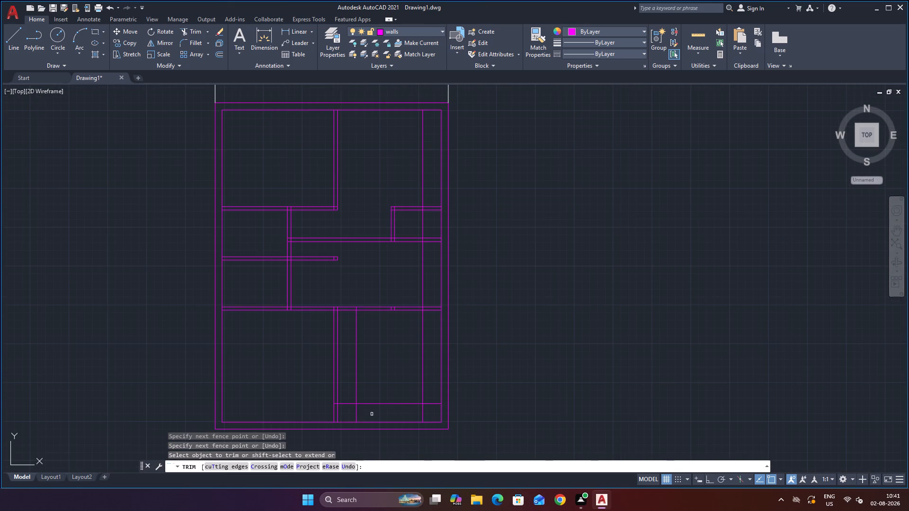
pyautogui.scroll(1, 372, 414)
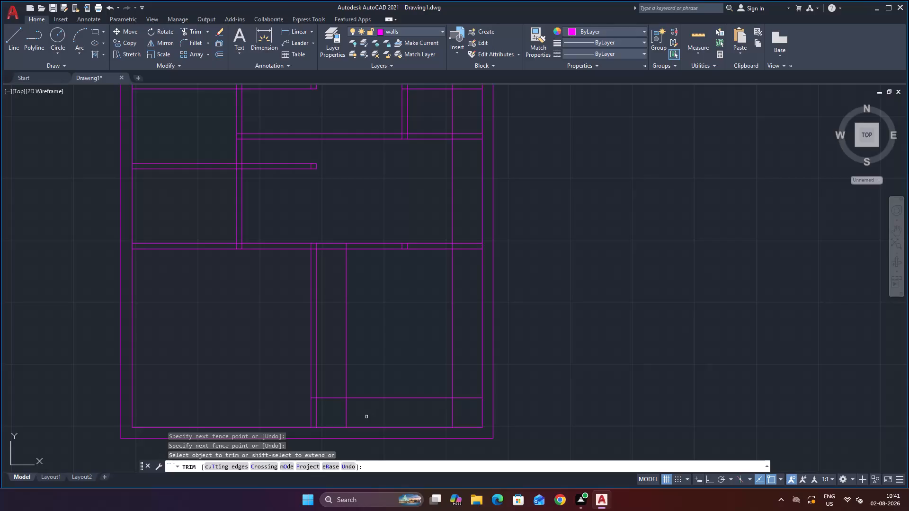
pyautogui.click(365, 417)
pyautogui.click(339, 418)
pyautogui.click(338, 411)
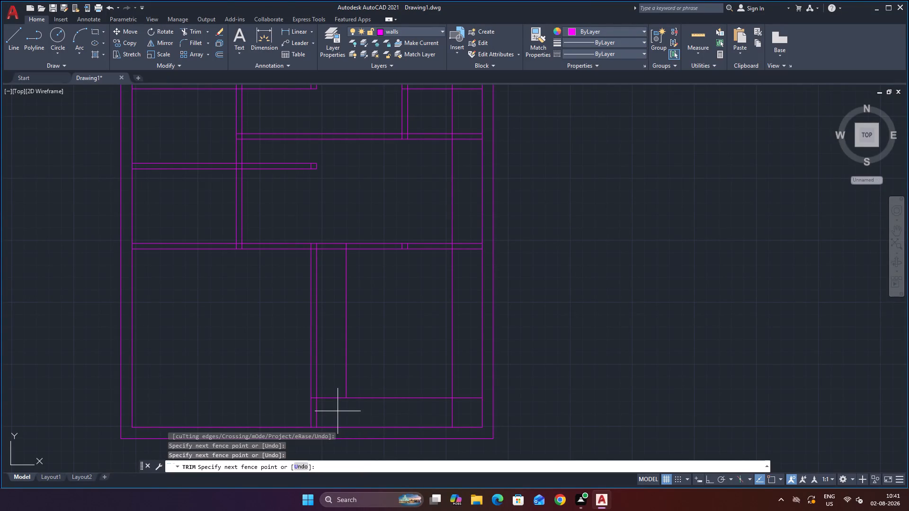
pyautogui.scroll(-1, 387, 419)
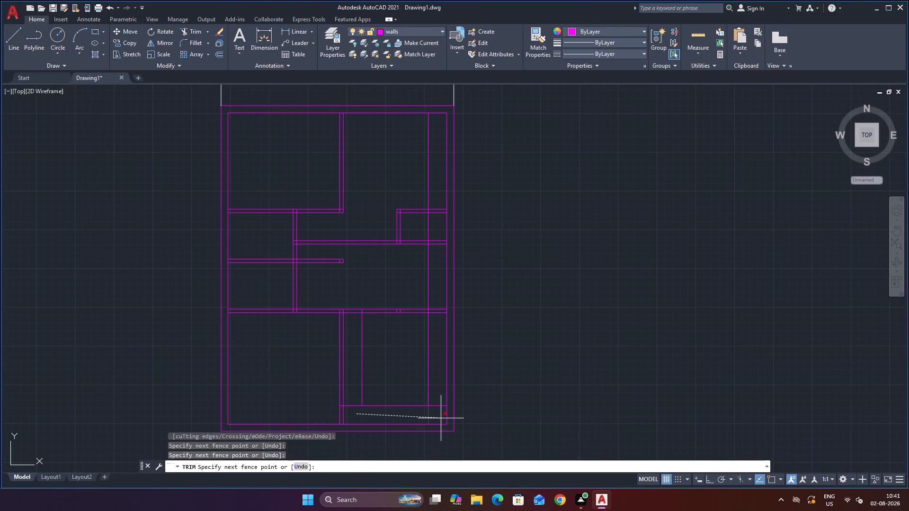
pyautogui.click(434, 418)
pyautogui.click(435, 415)
pyautogui.click(436, 402)
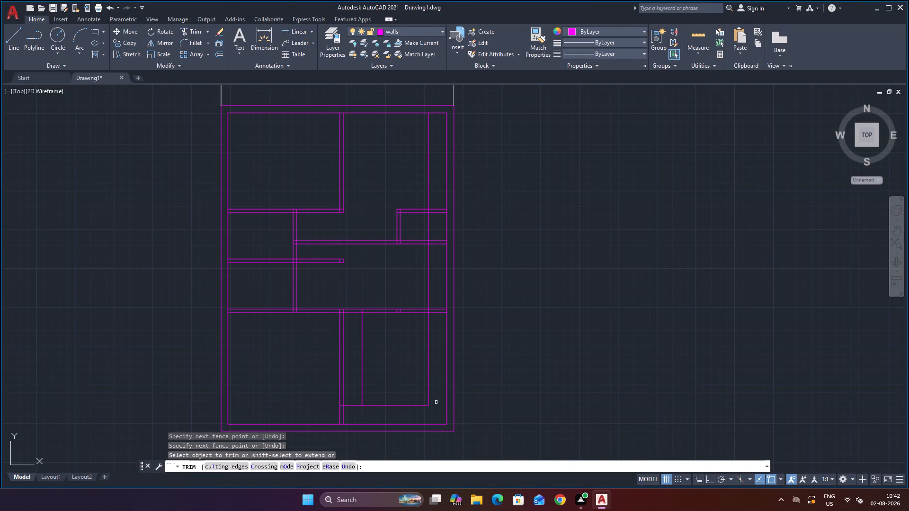
# Trim the 2' offset line beside the right wall out of the middle, small and top right rooms and the two partitions separating them.
pyautogui.click(435, 268)
pyautogui.click(416, 274)
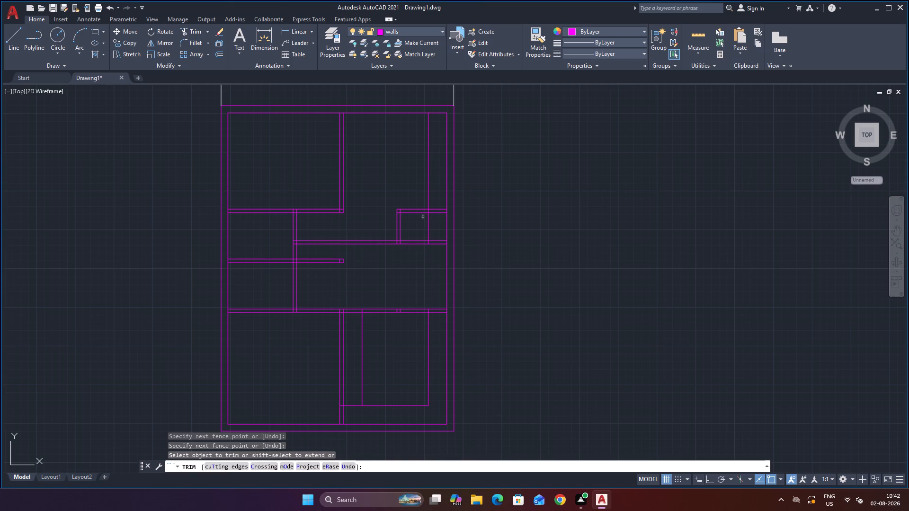
pyautogui.click(426, 217)
pyautogui.click(432, 223)
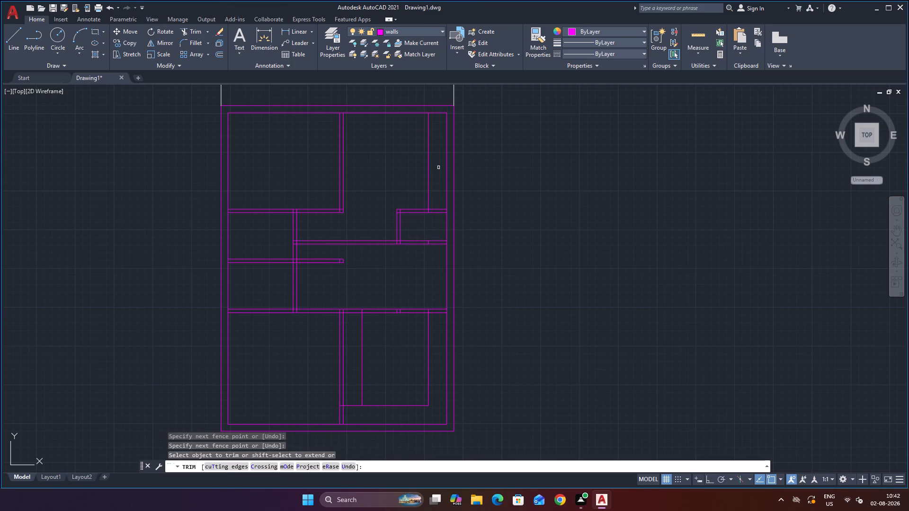
pyautogui.click(438, 167)
pyautogui.click(405, 169)
pyautogui.scroll(2, 453, 272)
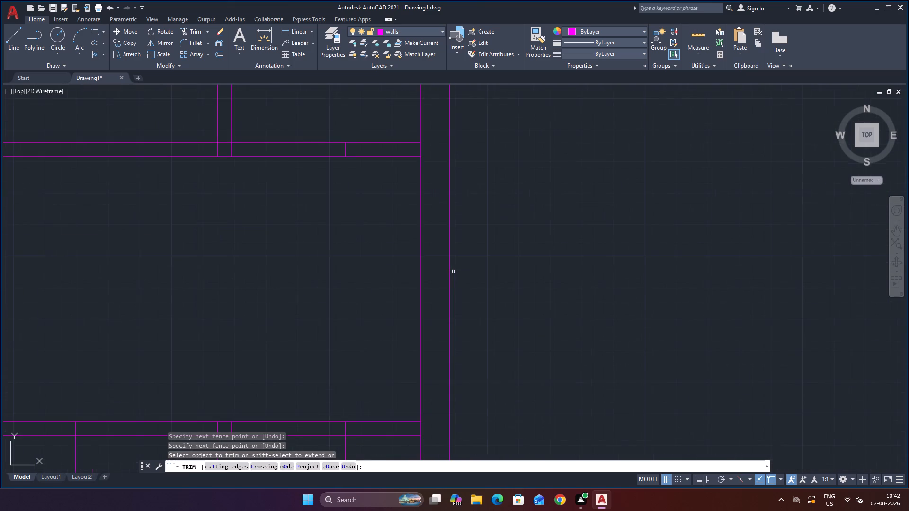
pyautogui.scroll(1, 453, 272)
pyautogui.scroll(-3, 381, 184)
pyautogui.scroll(3, 377, 164)
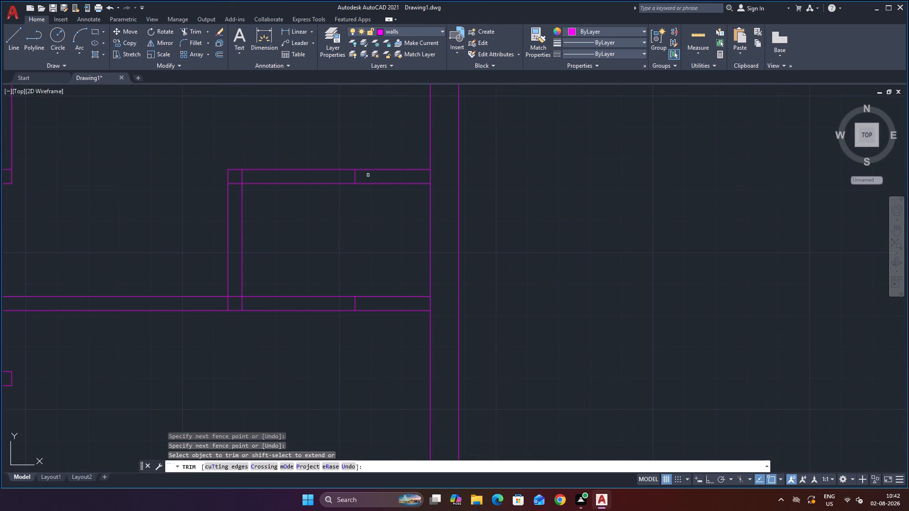
pyautogui.click(368, 176)
pyautogui.click(352, 178)
pyautogui.click(371, 305)
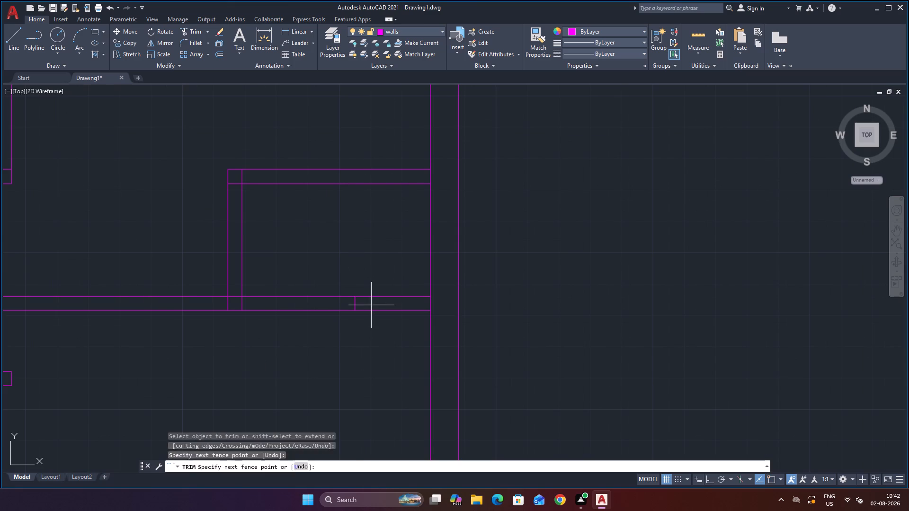
pyautogui.click(352, 305)
# Trim the overlapping lines where the small right room's left wall meets the horizontal partition below it.
pyautogui.scroll(2, 219, 305)
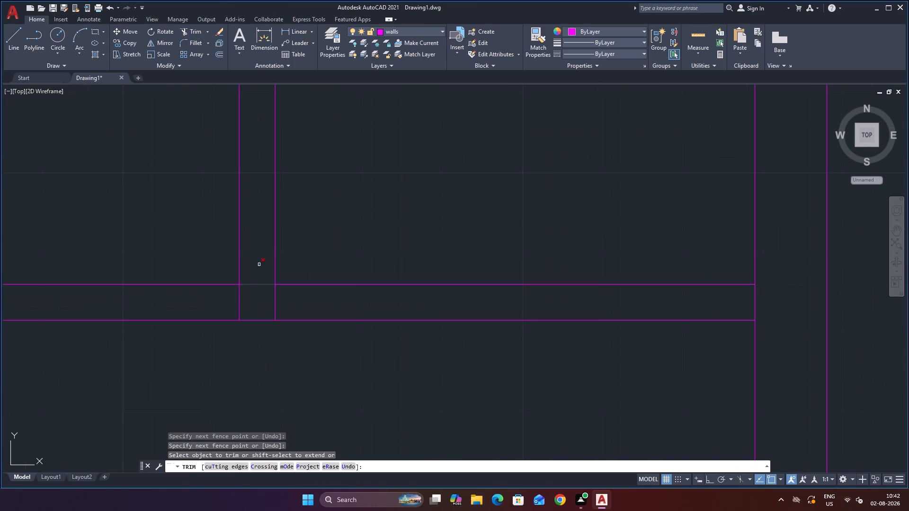
pyautogui.click(262, 255)
pyautogui.click(259, 294)
pyautogui.scroll(-2, 259, 294)
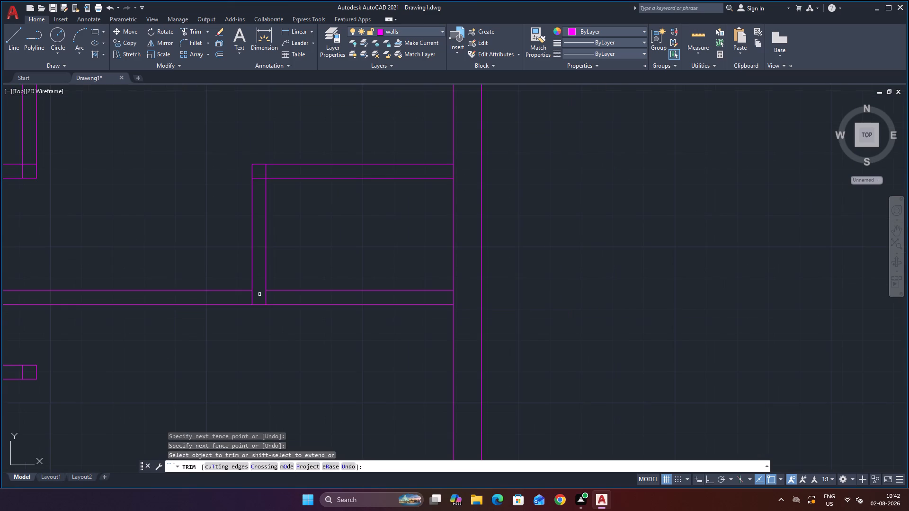
pyautogui.scroll(-2, 305, 248)
pyautogui.scroll(3, 302, 286)
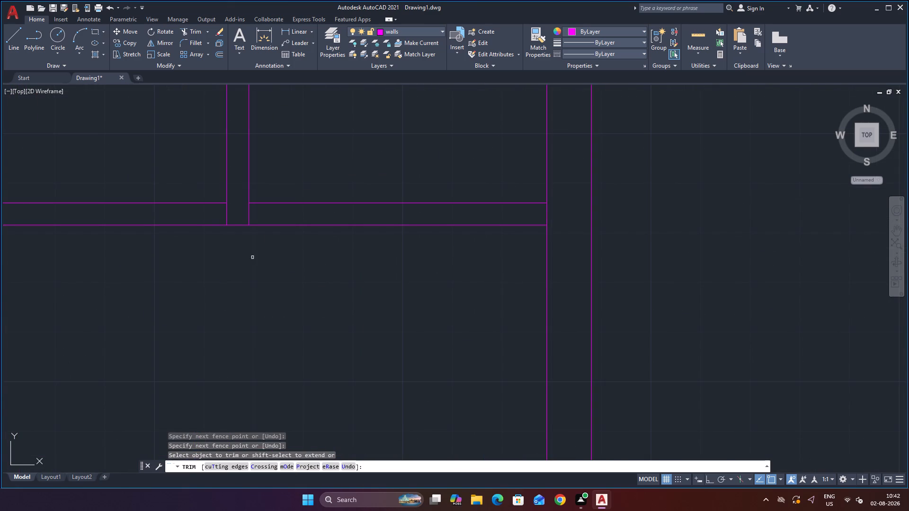
pyautogui.click(224, 214)
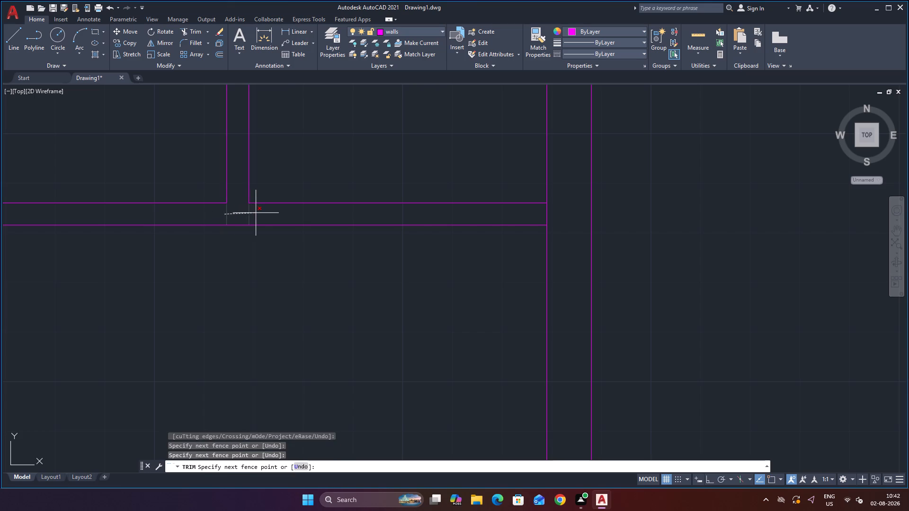
pyautogui.click(257, 213)
pyautogui.scroll(-3, 263, 272)
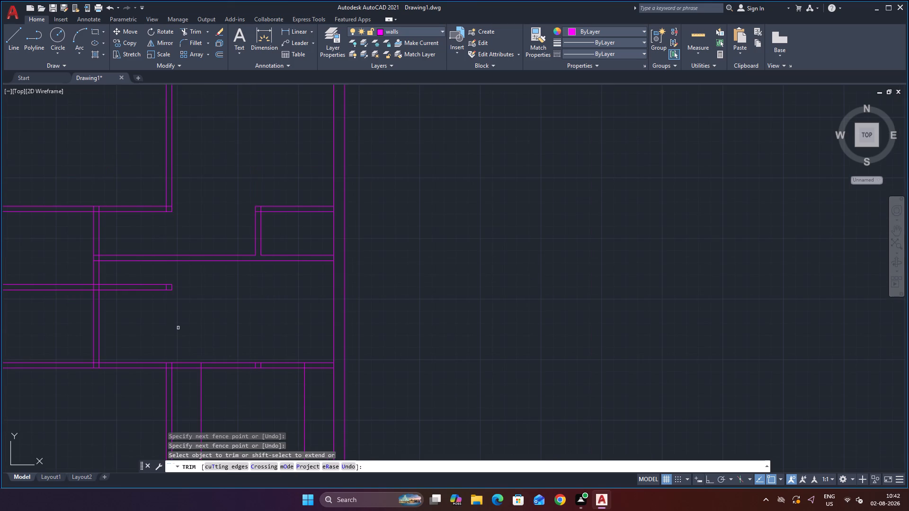
# Trim the leftover line near the short middle left partition's free end and the 2' offset line's stub inside the lower central partition.
pyautogui.scroll(2, 172, 324)
pyautogui.click(159, 231)
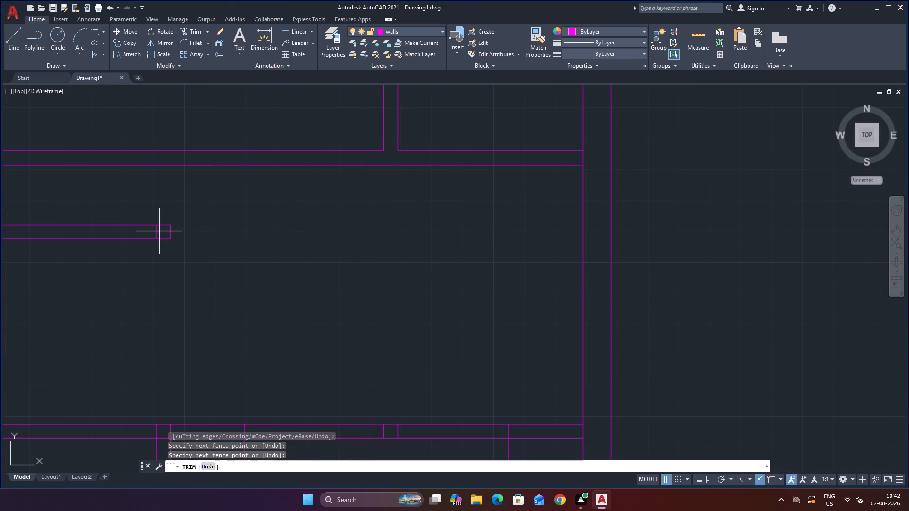
pyautogui.click(151, 232)
pyautogui.scroll(-3, 247, 265)
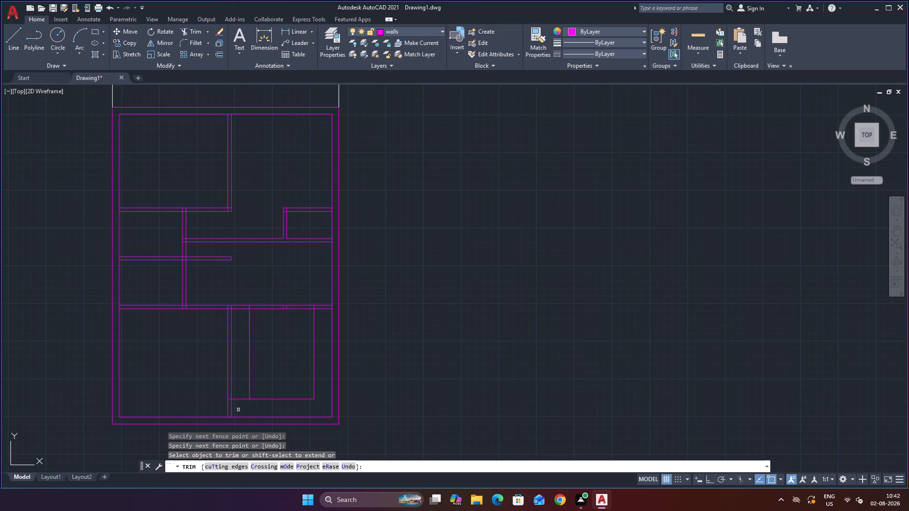
pyautogui.scroll(3, 232, 416)
pyautogui.click(218, 341)
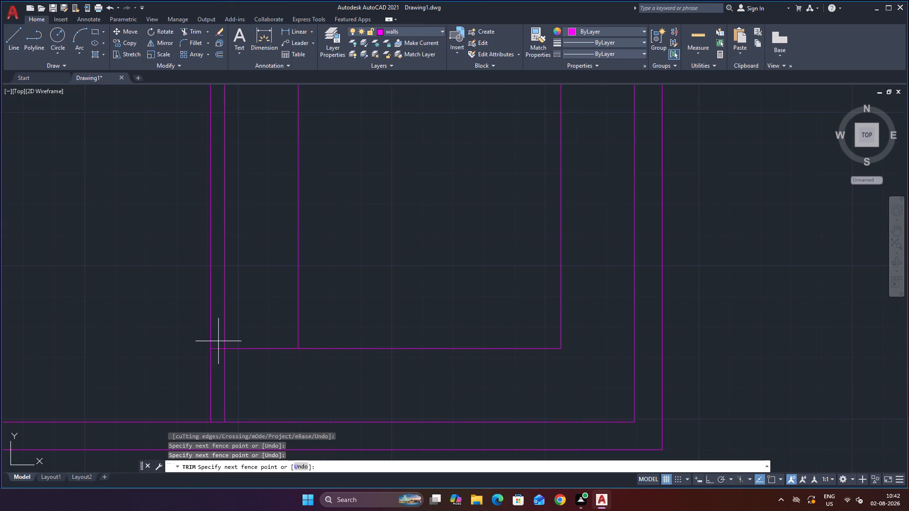
pyautogui.click(216, 360)
# Trim the vertical line crossing the top left wall corner of the small right room.
pyautogui.scroll(-4, 246, 367)
pyautogui.scroll(2, 385, 346)
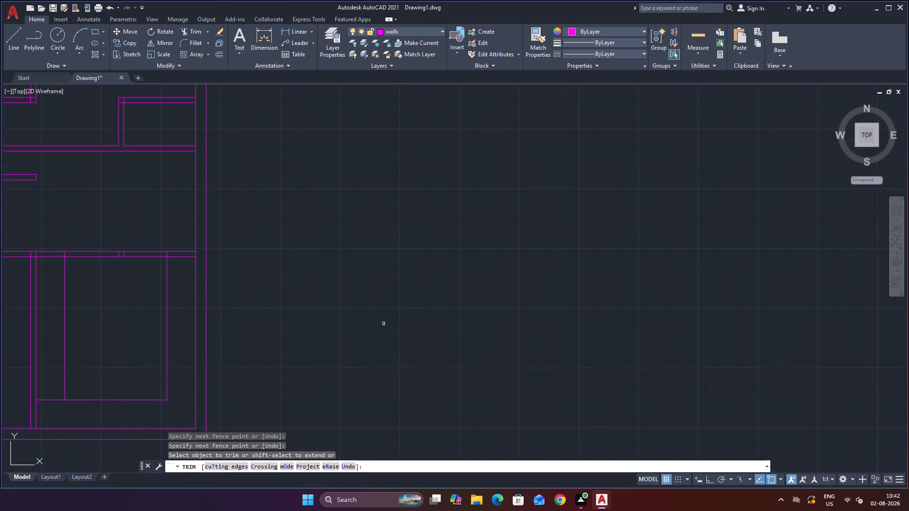
pyautogui.scroll(-3, 374, 318)
pyautogui.scroll(1, 354, 304)
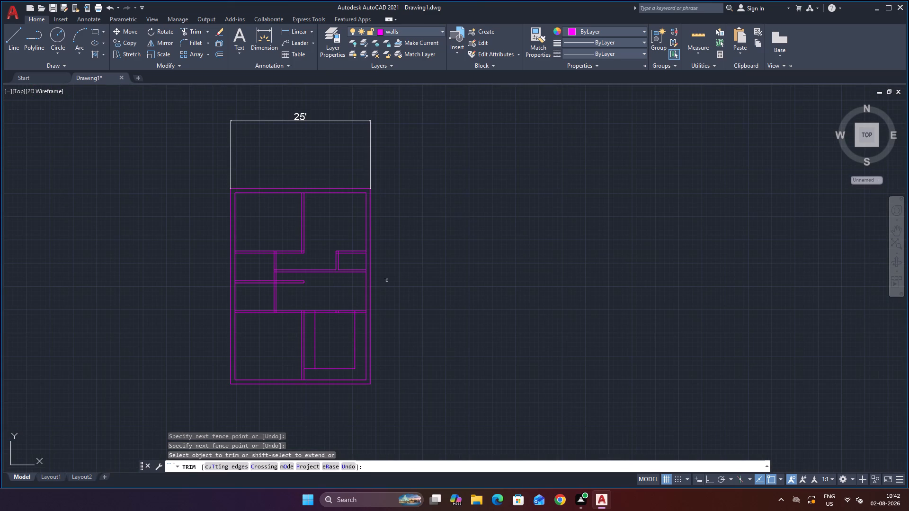
pyautogui.scroll(2, 419, 242)
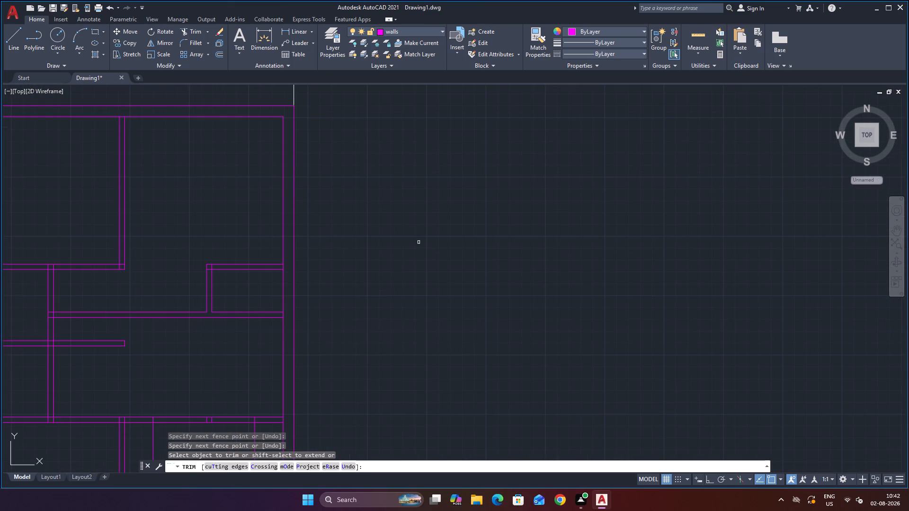
pyautogui.scroll(2, 231, 251)
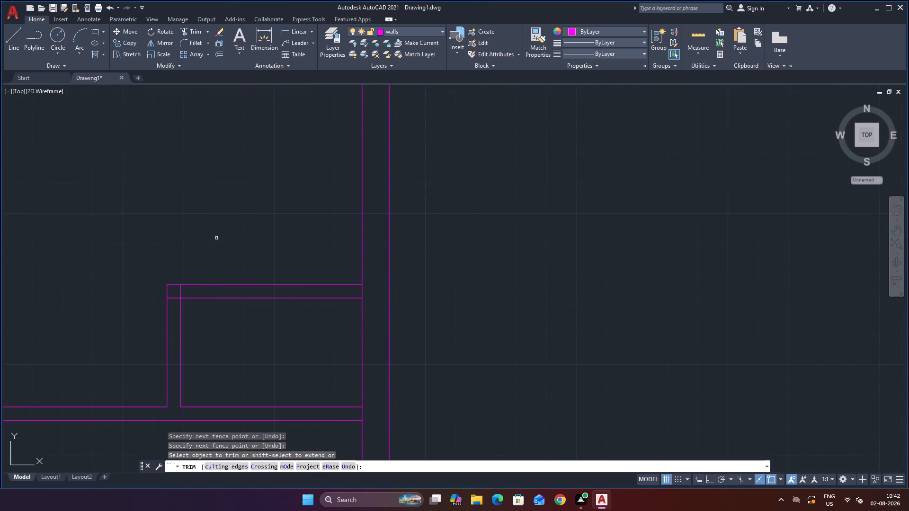
pyautogui.scroll(1, 216, 238)
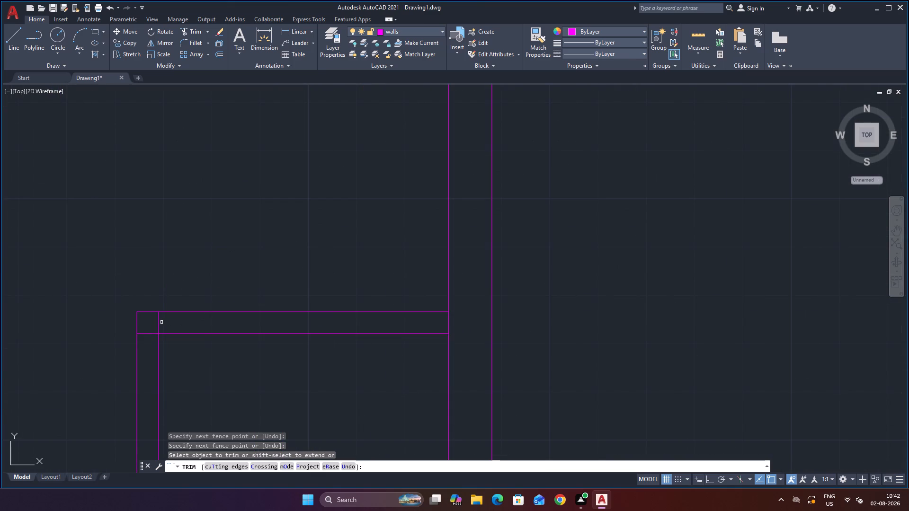
pyautogui.click(160, 322)
pyautogui.scroll(-3, 213, 307)
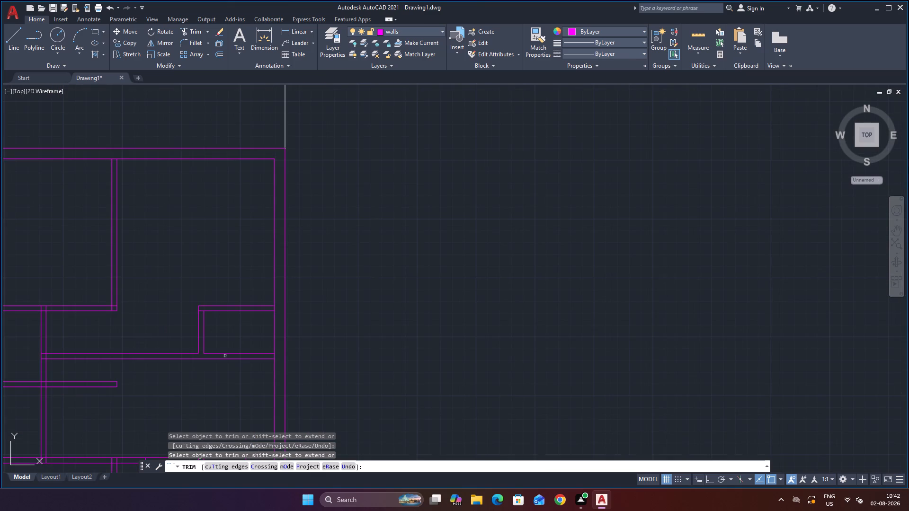
pyautogui.press('Escape')
# Examine the whole plan and its middle partitions for remaining wall junctions and the next place to work.
pyautogui.scroll(-2, 522, 325)
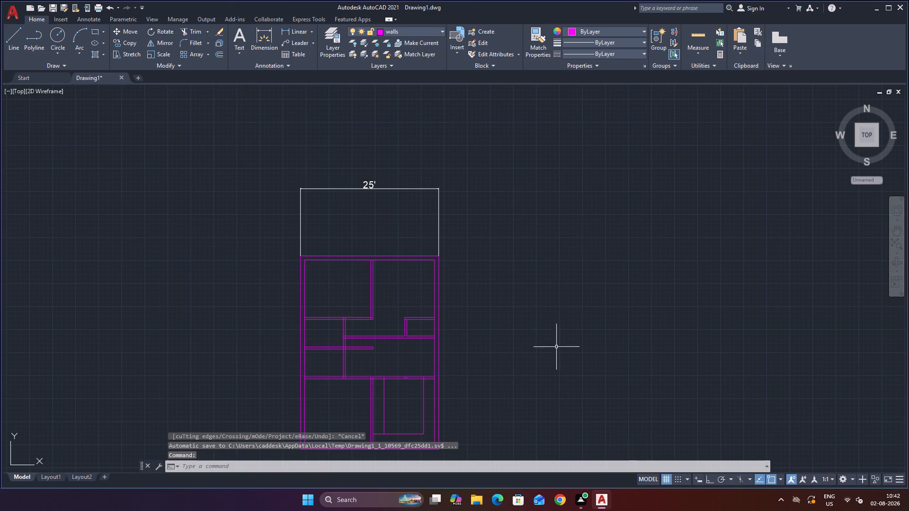
pyautogui.scroll(-2, 533, 311)
pyautogui.scroll(2, 555, 370)
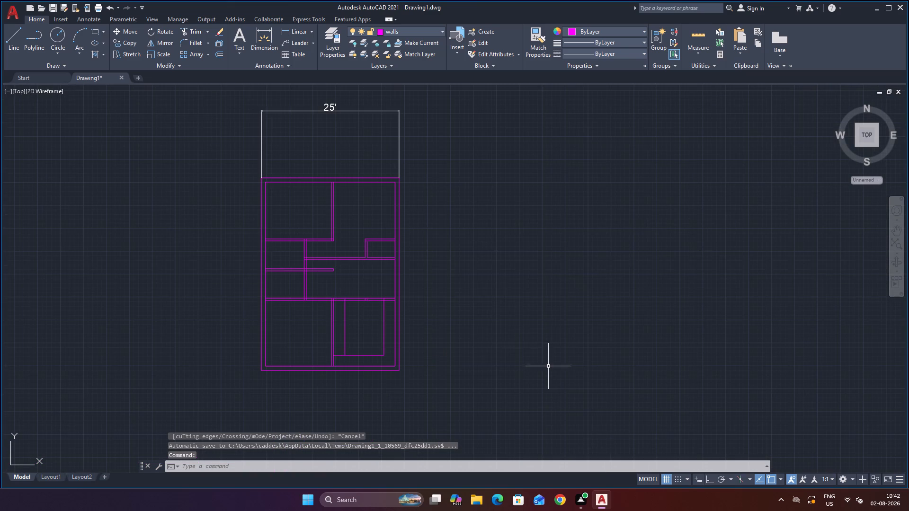
pyautogui.scroll(1, 350, 245)
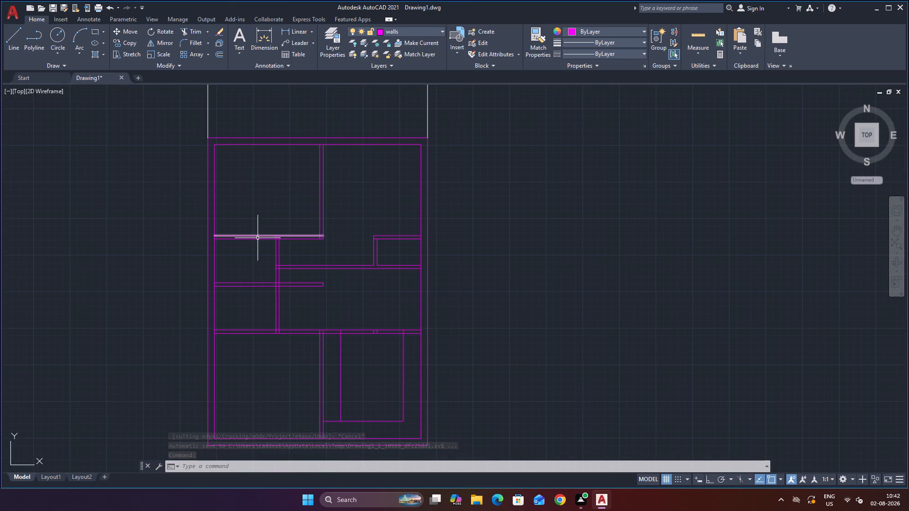
pyautogui.scroll(1, 279, 261)
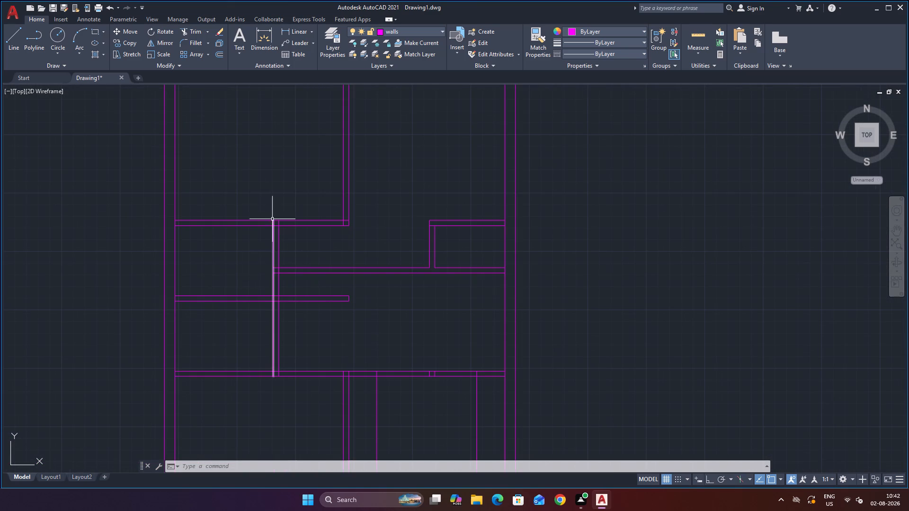
pyautogui.scroll(-1, 330, 307)
pyautogui.scroll(-2, 292, 364)
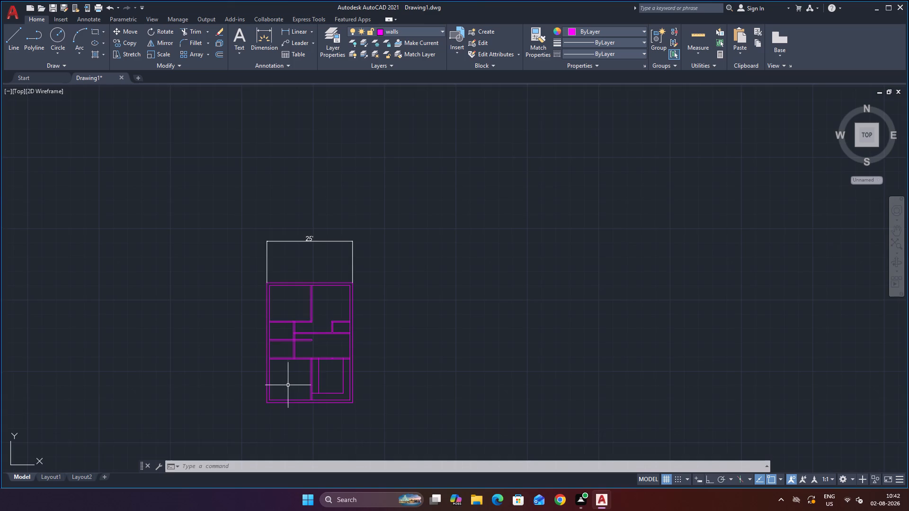
pyautogui.scroll(2, 288, 382)
pyautogui.scroll(-1, 298, 378)
pyautogui.scroll(1, 280, 368)
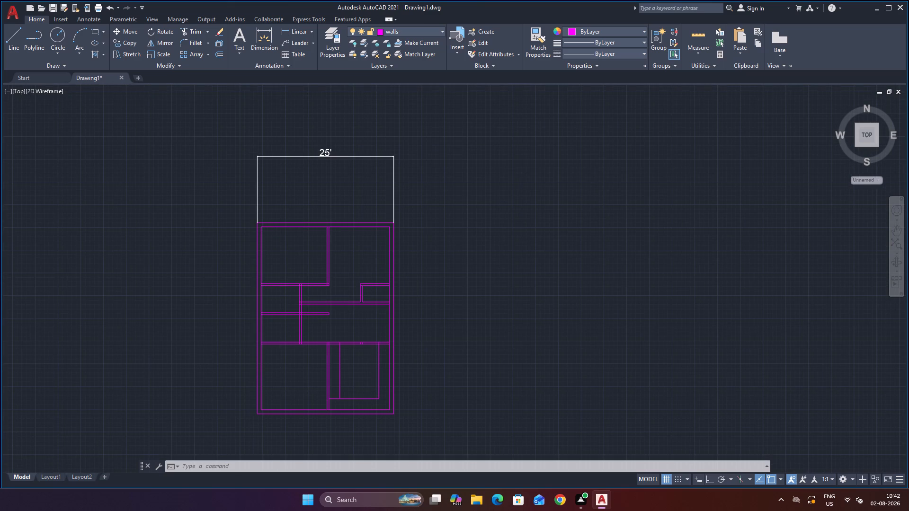
pyautogui.scroll(1, 280, 368)
pyautogui.press('Escape')
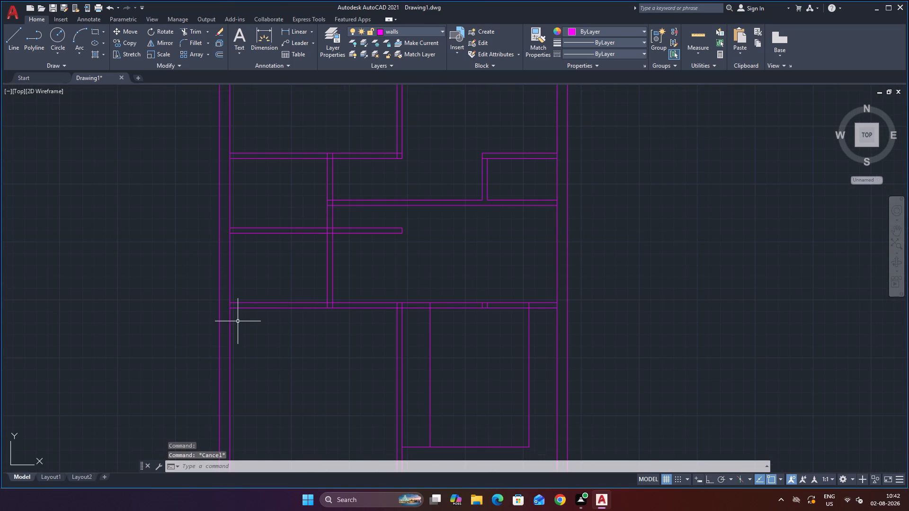
# Extend the lower line of the partition above the bottom left room to the left wall's outer line.
pyautogui.write('ex')
pyautogui.press('Return')
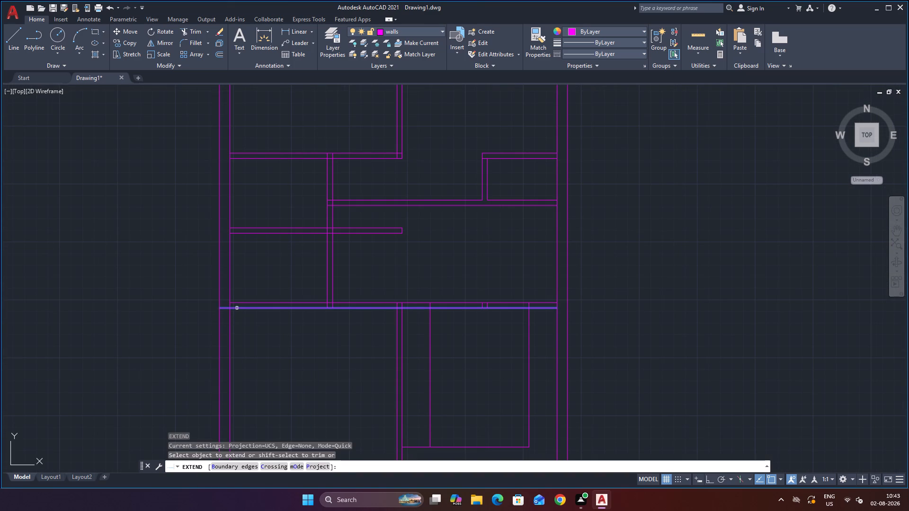
pyautogui.click(237, 308)
pyautogui.press('Escape')
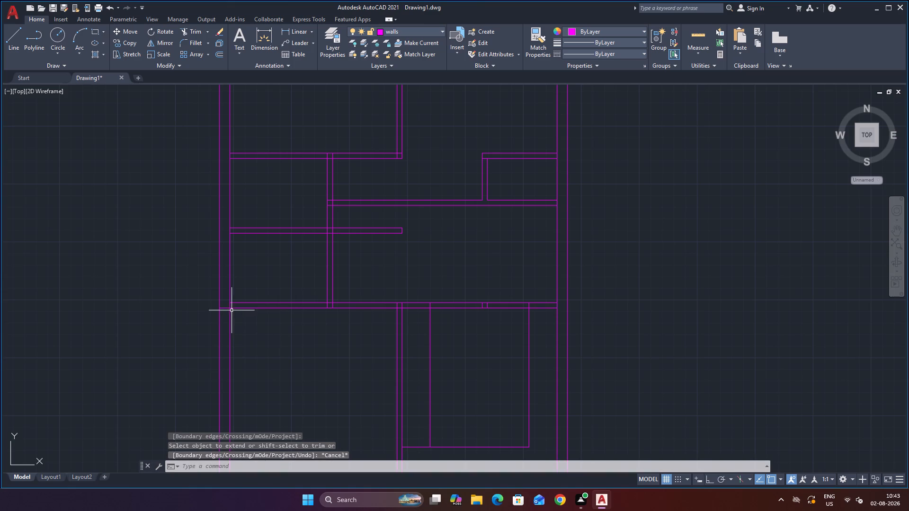
# Offset the extended partition line 1' down into the bottom rooms.
pyautogui.press('o')
pyautogui.press('Return')
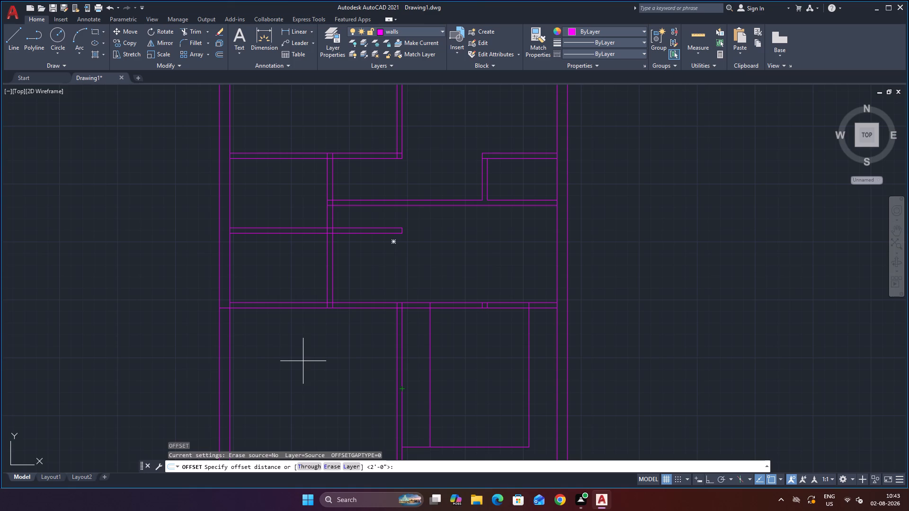
pyautogui.press('1')
pyautogui.press("'")
pyautogui.press('Return')
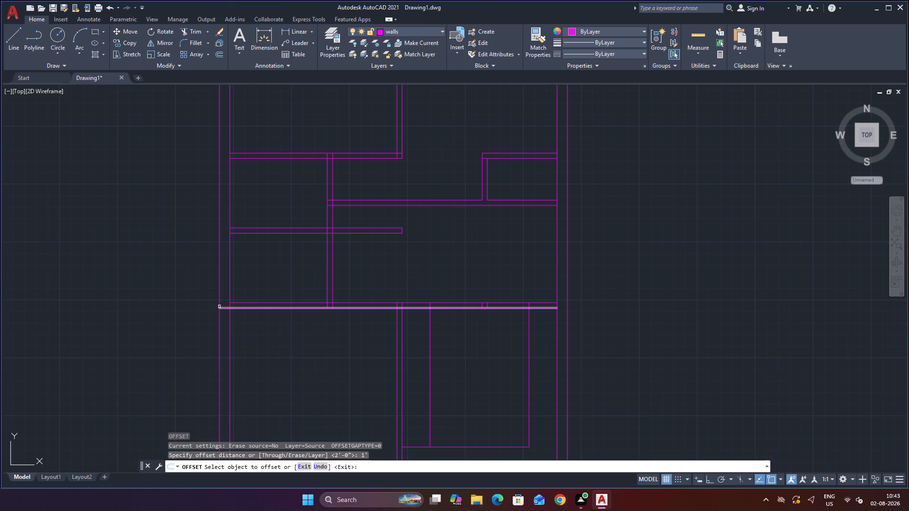
pyautogui.click(223, 308)
pyautogui.click(227, 330)
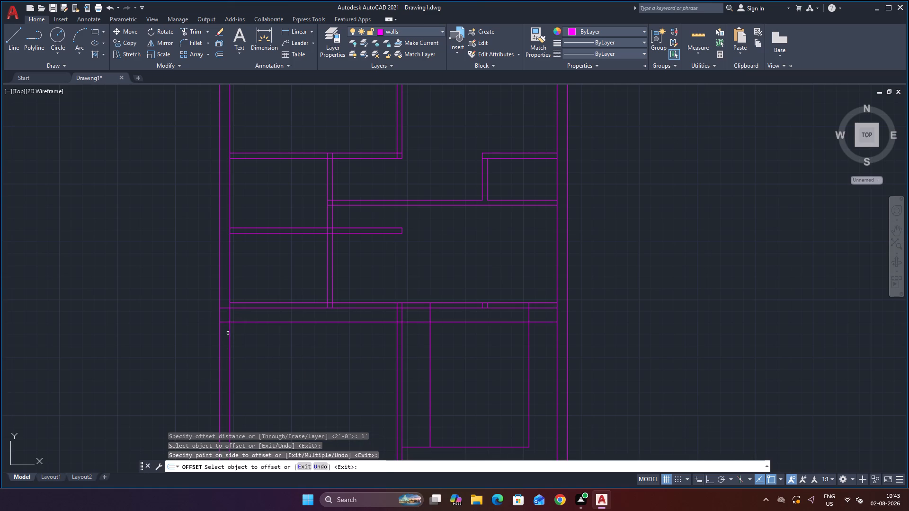
pyautogui.press('Escape')
# Trim the 1' offset line out of the bottom rooms and central partition, keeping only its piece across the left outer wall.
pyautogui.write('tr')
pyautogui.press('Return')
pyautogui.click(290, 323)
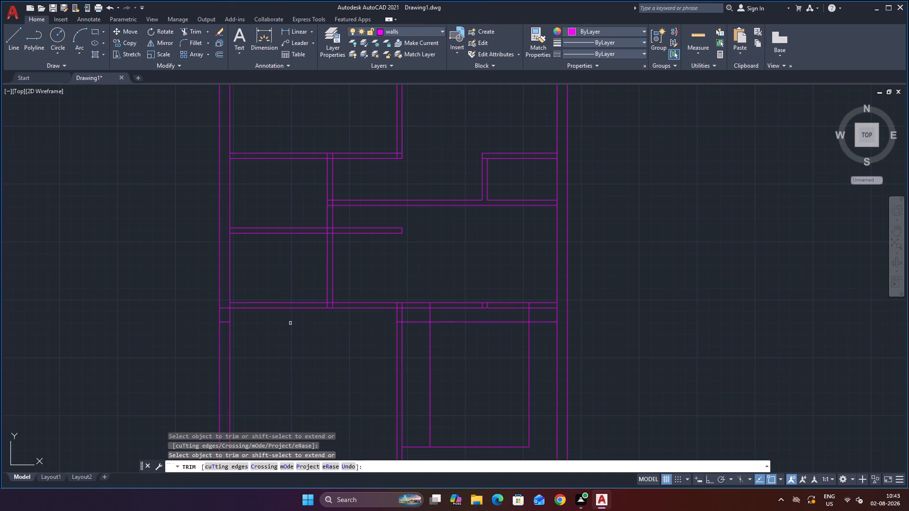
pyautogui.click(424, 319)
pyautogui.click(422, 325)
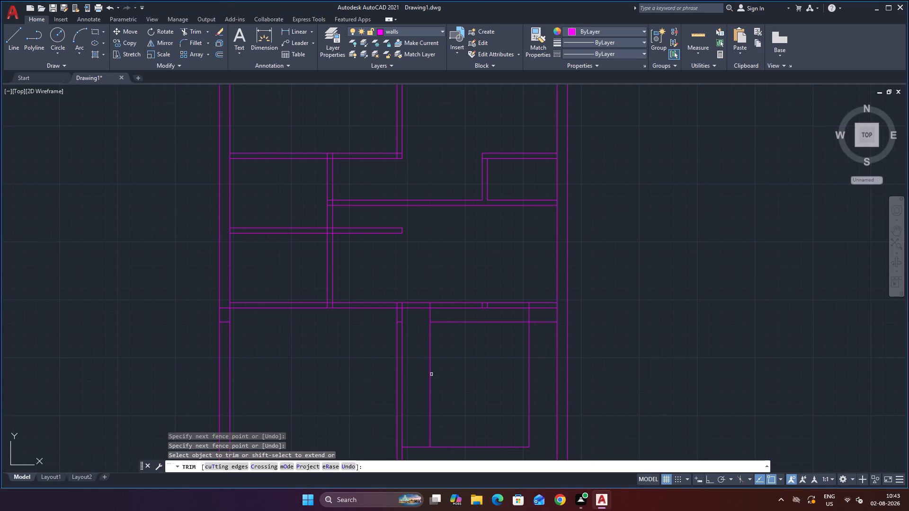
pyautogui.click(473, 323)
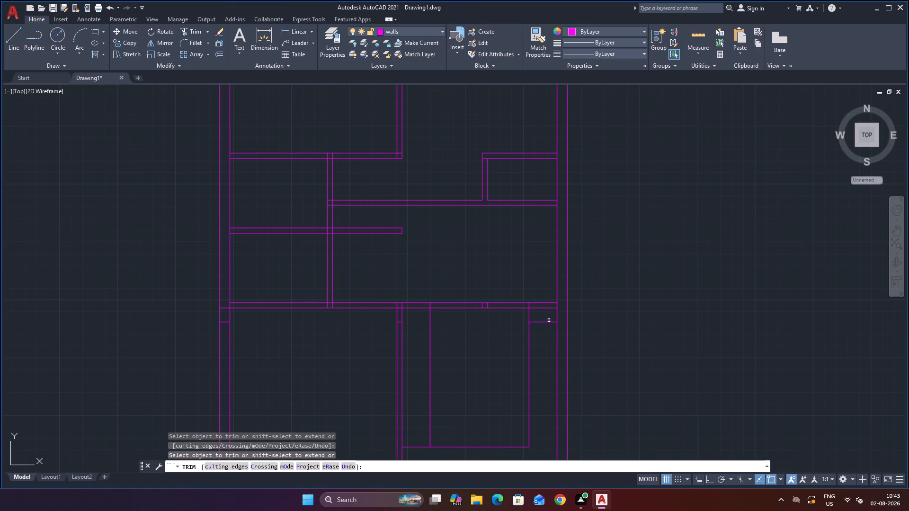
pyautogui.click(549, 320)
pyautogui.click(548, 325)
pyautogui.scroll(2, 394, 348)
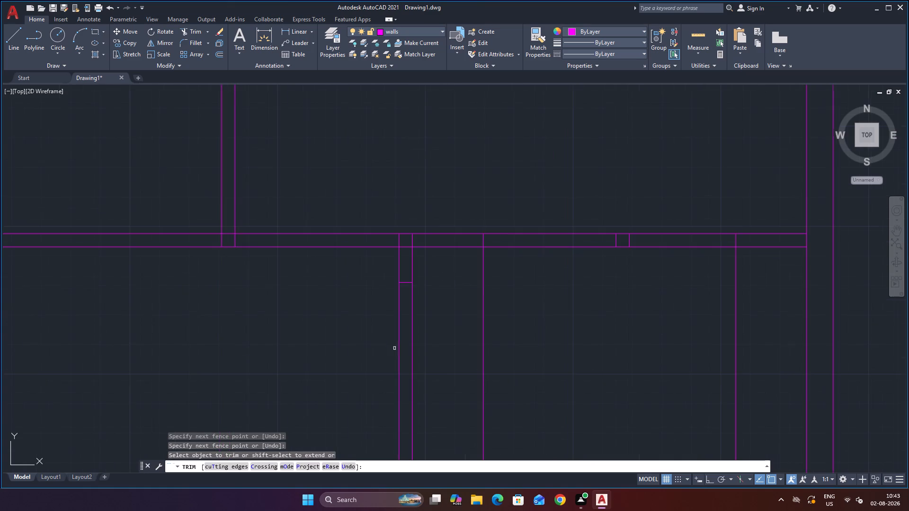
pyautogui.click(406, 282)
pyautogui.scroll(-3, 344, 337)
pyautogui.scroll(3, 252, 362)
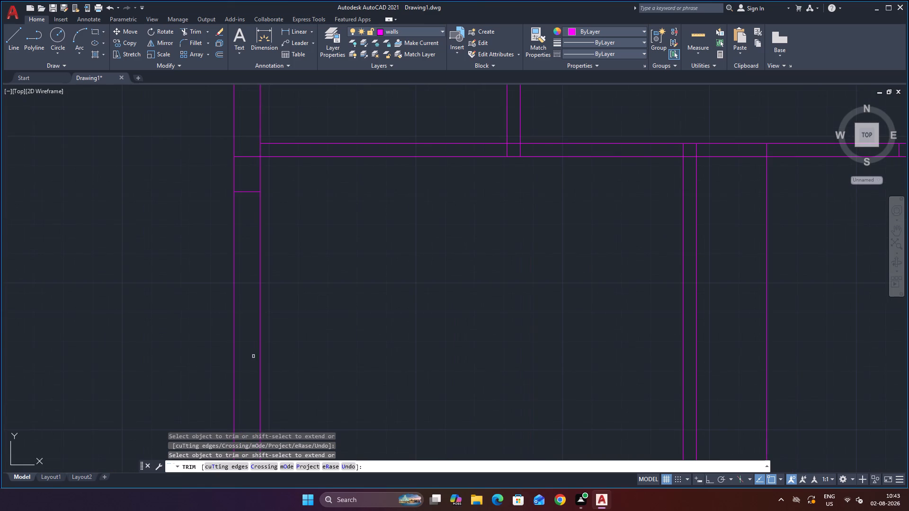
pyautogui.press('Escape')
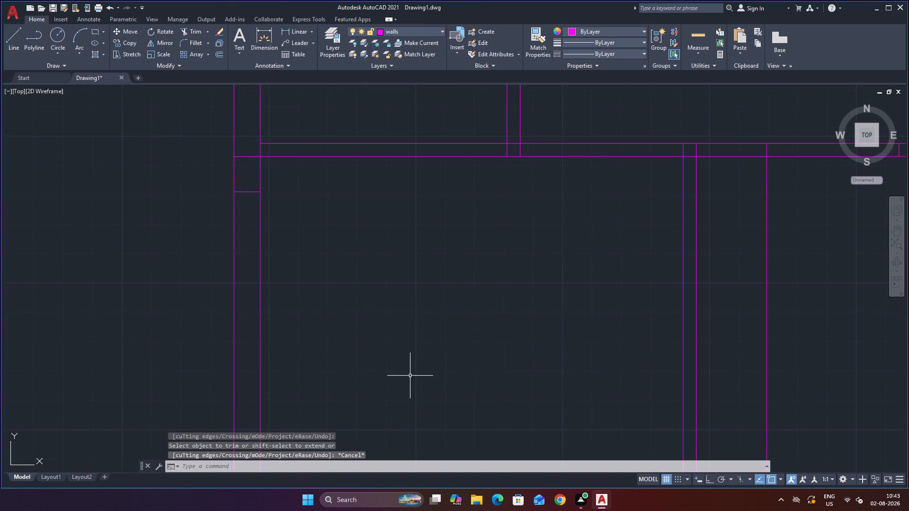
# Offset the short line across the left outer wall 3' down to mark the other end of the opening.
pyautogui.press('o')
pyautogui.press('Return')
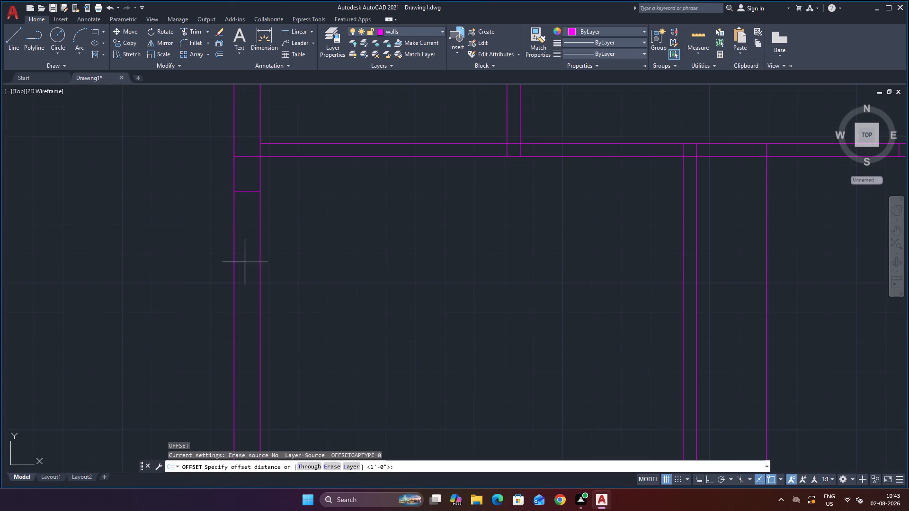
pyautogui.press('3')
pyautogui.press("'")
pyautogui.press('Return')
pyautogui.click(251, 192)
pyautogui.click(255, 251)
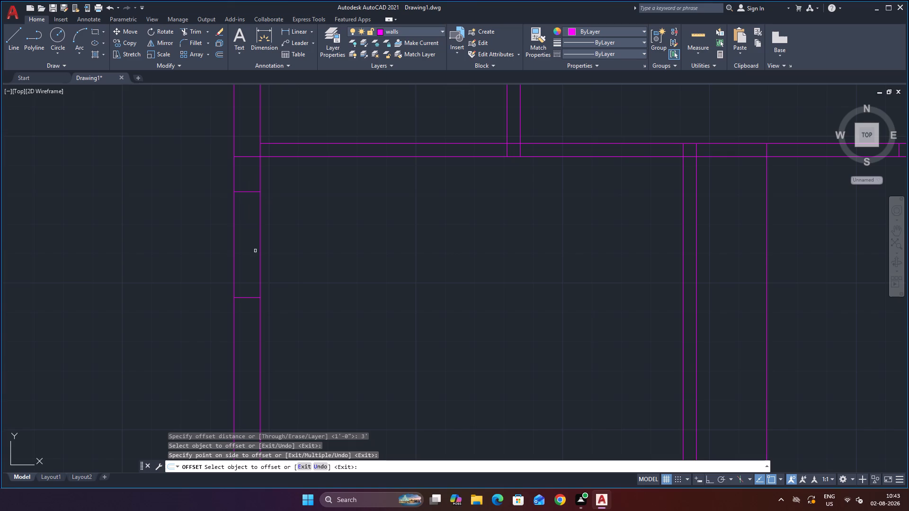
pyautogui.press('Escape')
# Draw a vertical line connecting the midpoints of the two short lines across the left outer wall.
pyautogui.press('l')
pyautogui.press('Return')
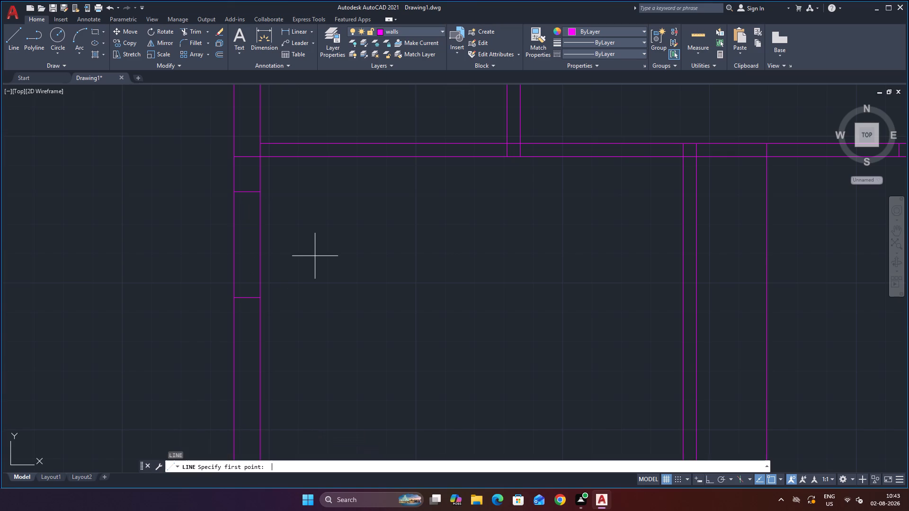
pyautogui.click(247, 193)
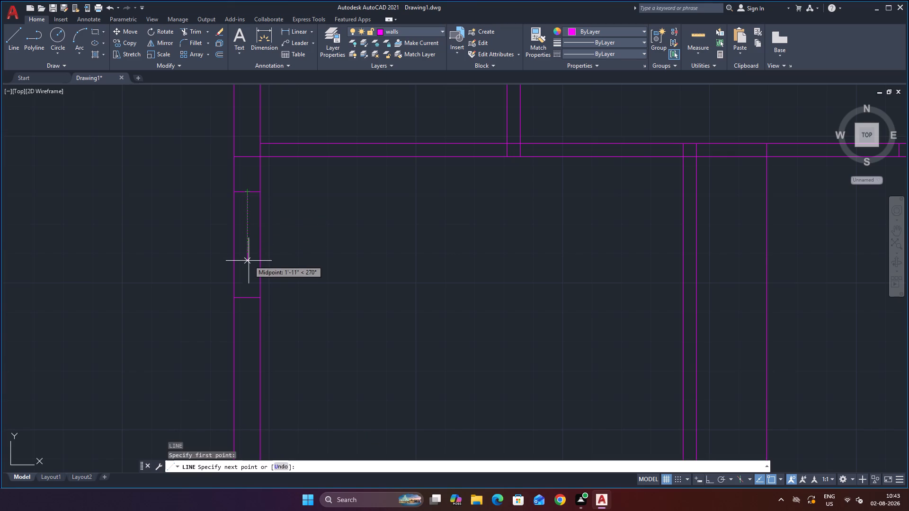
pyautogui.click(247, 295)
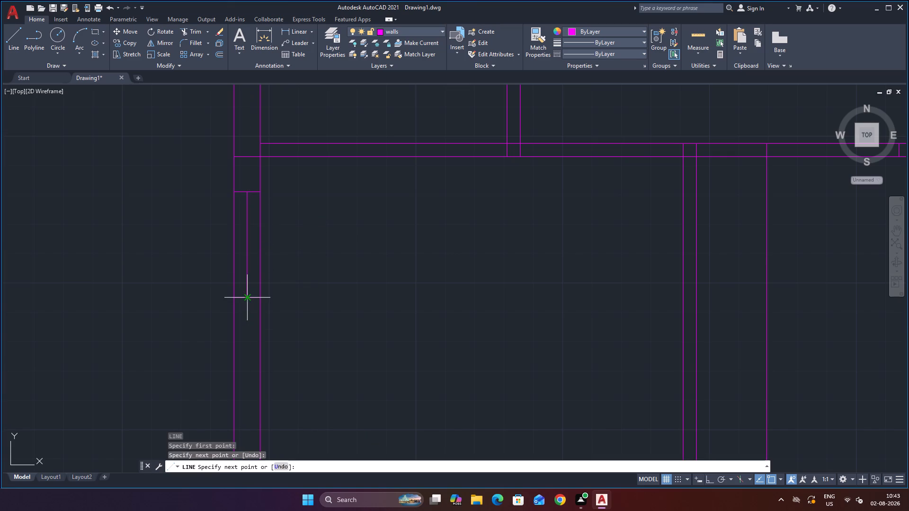
pyautogui.press('Escape')
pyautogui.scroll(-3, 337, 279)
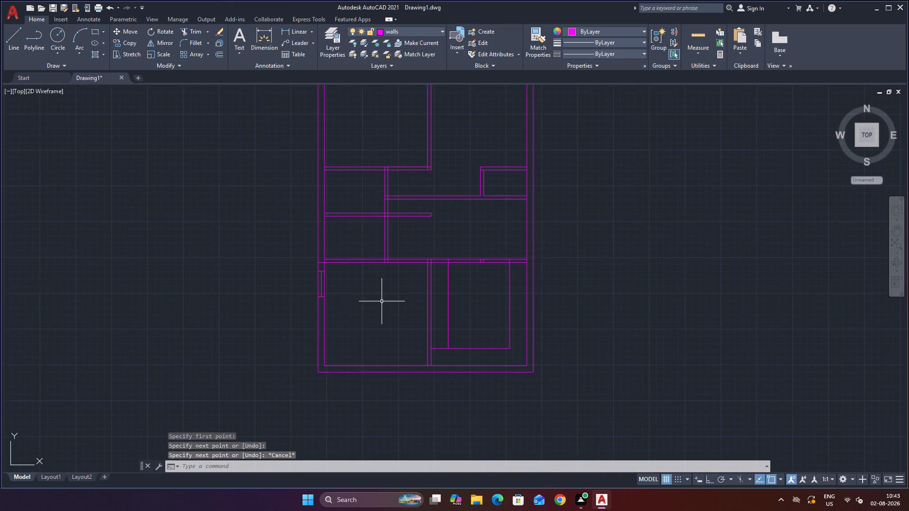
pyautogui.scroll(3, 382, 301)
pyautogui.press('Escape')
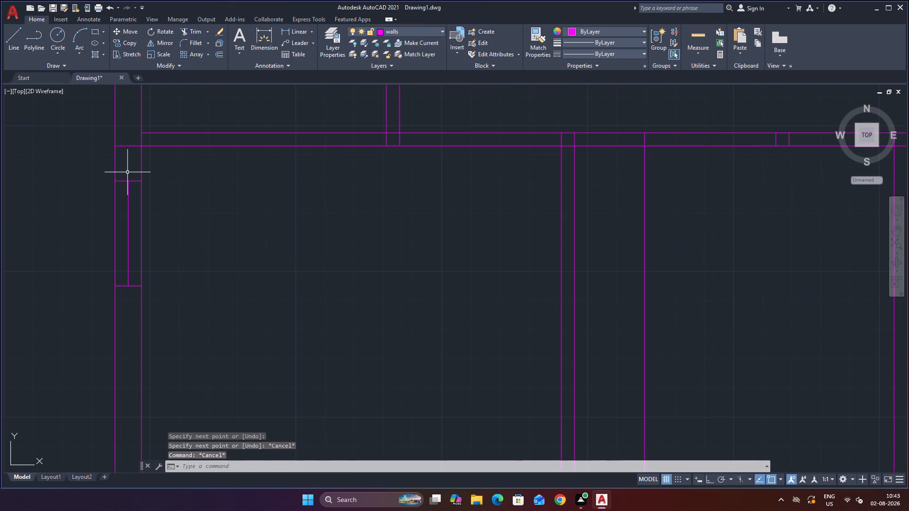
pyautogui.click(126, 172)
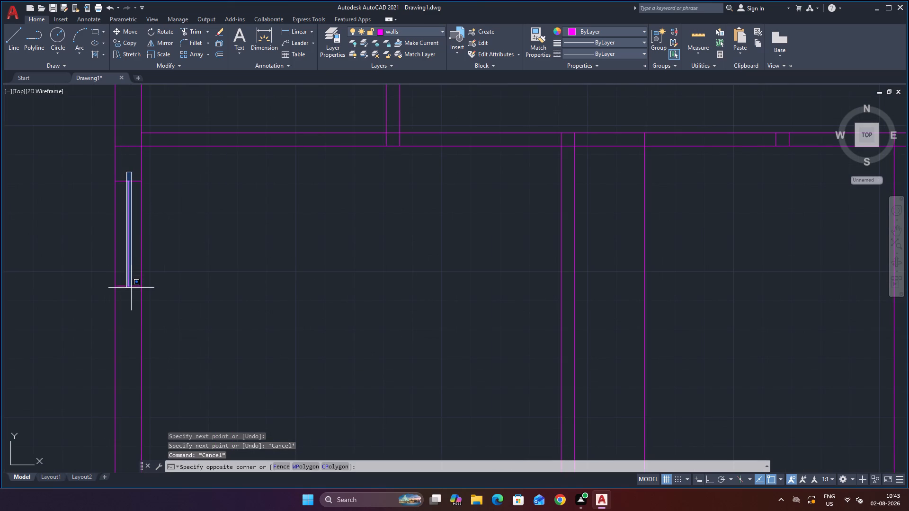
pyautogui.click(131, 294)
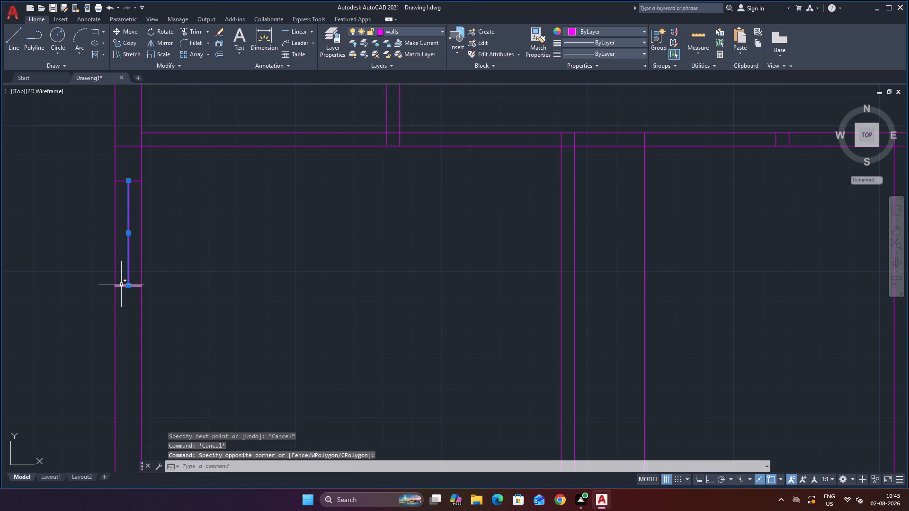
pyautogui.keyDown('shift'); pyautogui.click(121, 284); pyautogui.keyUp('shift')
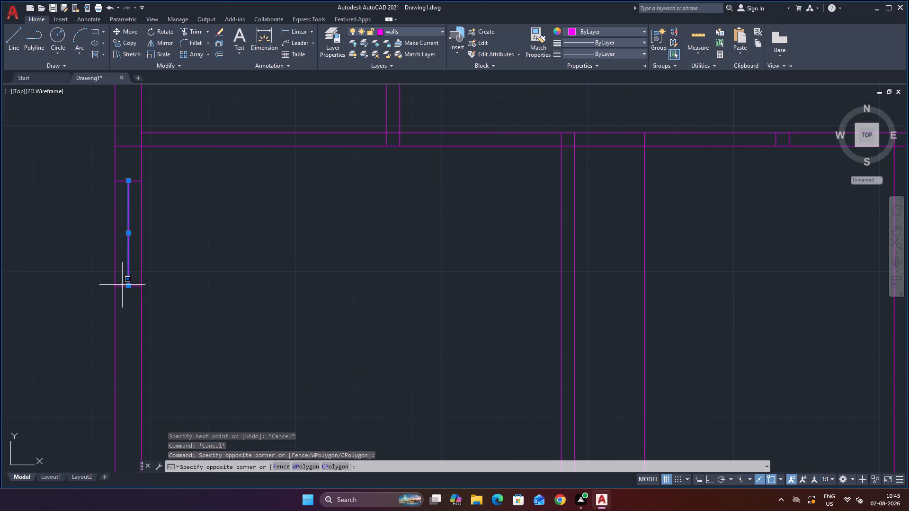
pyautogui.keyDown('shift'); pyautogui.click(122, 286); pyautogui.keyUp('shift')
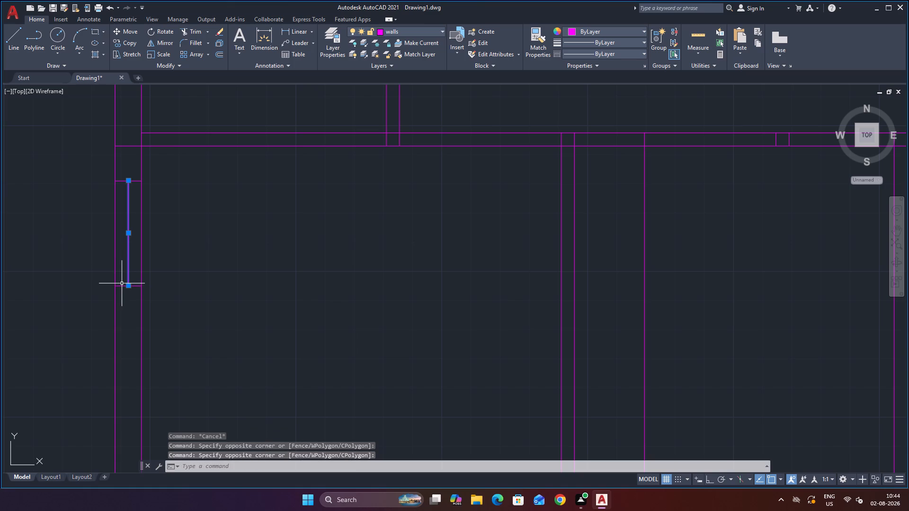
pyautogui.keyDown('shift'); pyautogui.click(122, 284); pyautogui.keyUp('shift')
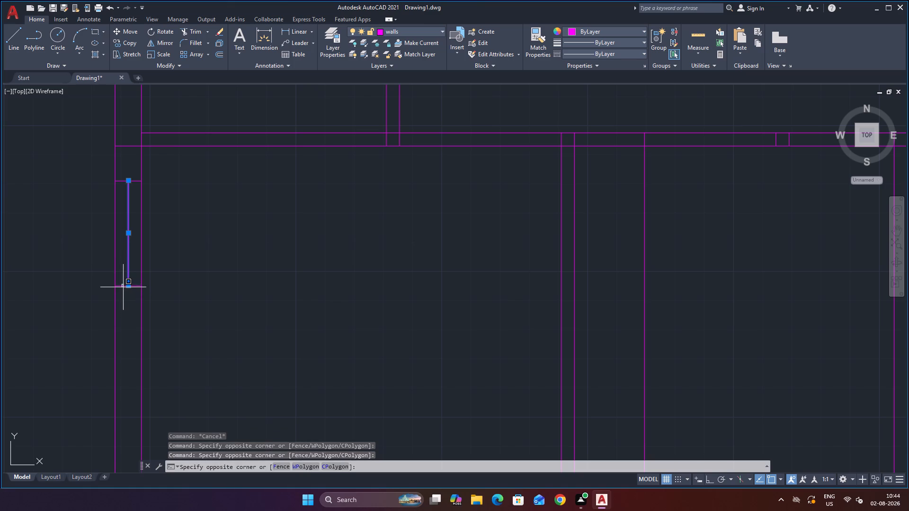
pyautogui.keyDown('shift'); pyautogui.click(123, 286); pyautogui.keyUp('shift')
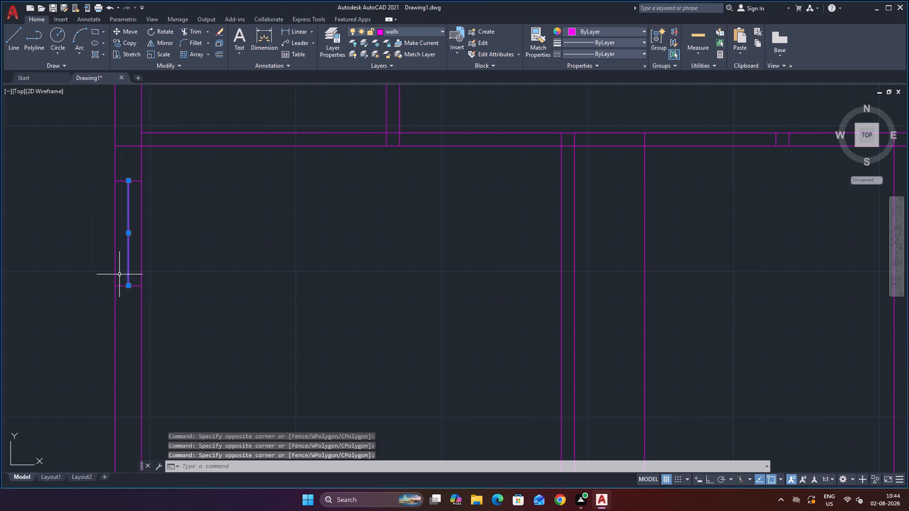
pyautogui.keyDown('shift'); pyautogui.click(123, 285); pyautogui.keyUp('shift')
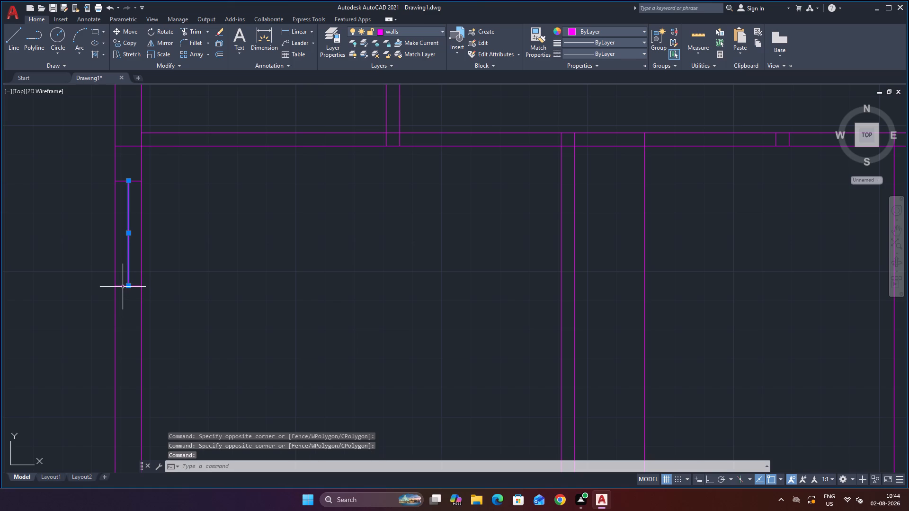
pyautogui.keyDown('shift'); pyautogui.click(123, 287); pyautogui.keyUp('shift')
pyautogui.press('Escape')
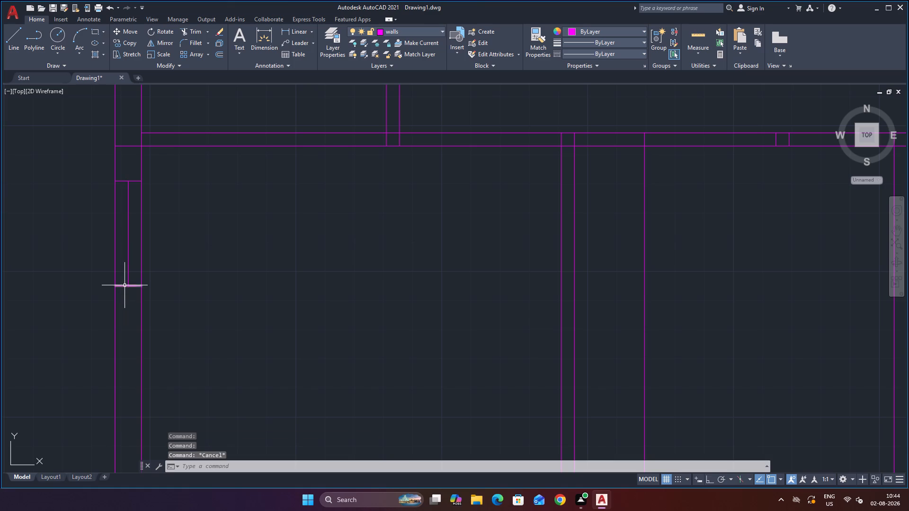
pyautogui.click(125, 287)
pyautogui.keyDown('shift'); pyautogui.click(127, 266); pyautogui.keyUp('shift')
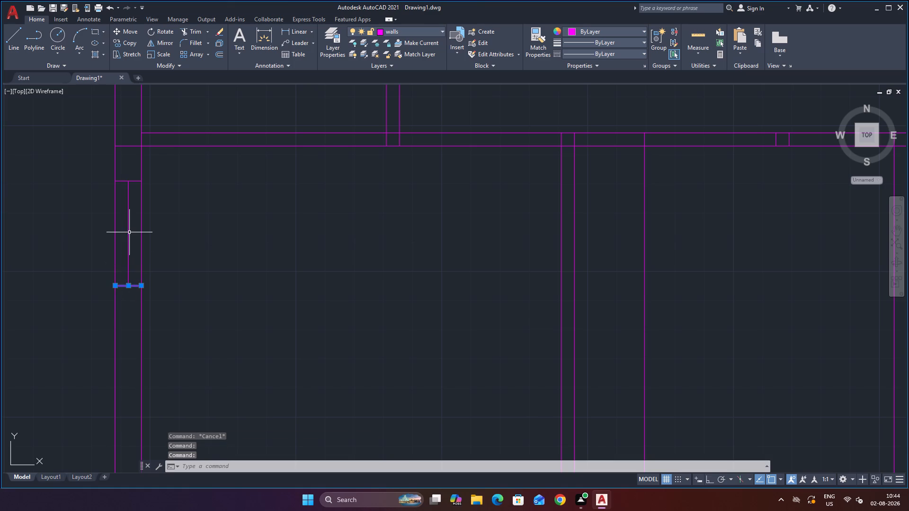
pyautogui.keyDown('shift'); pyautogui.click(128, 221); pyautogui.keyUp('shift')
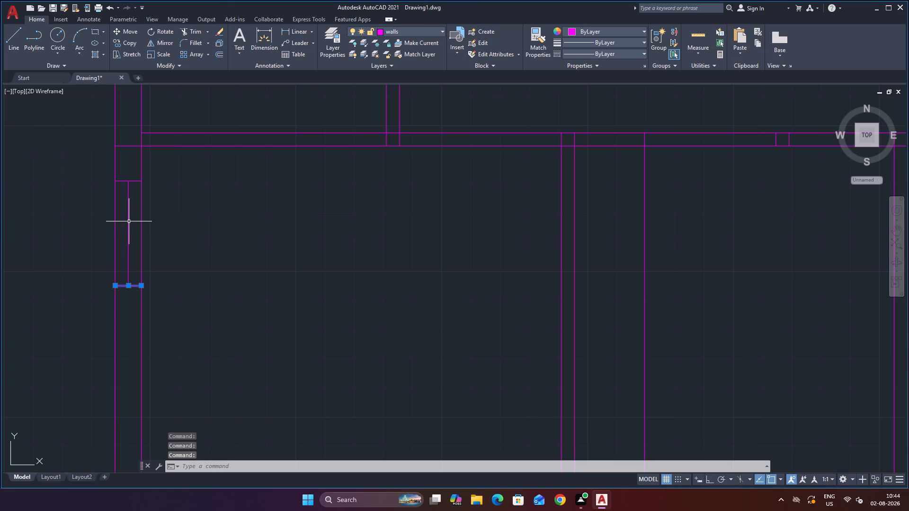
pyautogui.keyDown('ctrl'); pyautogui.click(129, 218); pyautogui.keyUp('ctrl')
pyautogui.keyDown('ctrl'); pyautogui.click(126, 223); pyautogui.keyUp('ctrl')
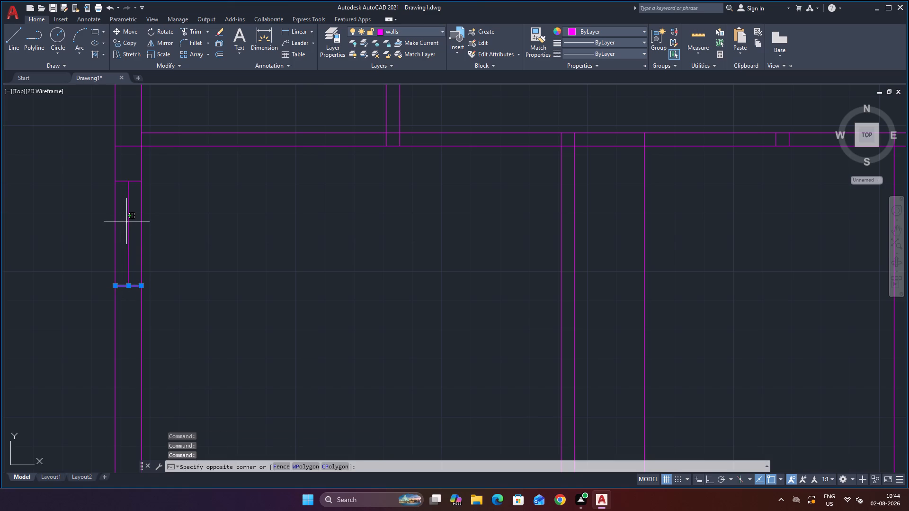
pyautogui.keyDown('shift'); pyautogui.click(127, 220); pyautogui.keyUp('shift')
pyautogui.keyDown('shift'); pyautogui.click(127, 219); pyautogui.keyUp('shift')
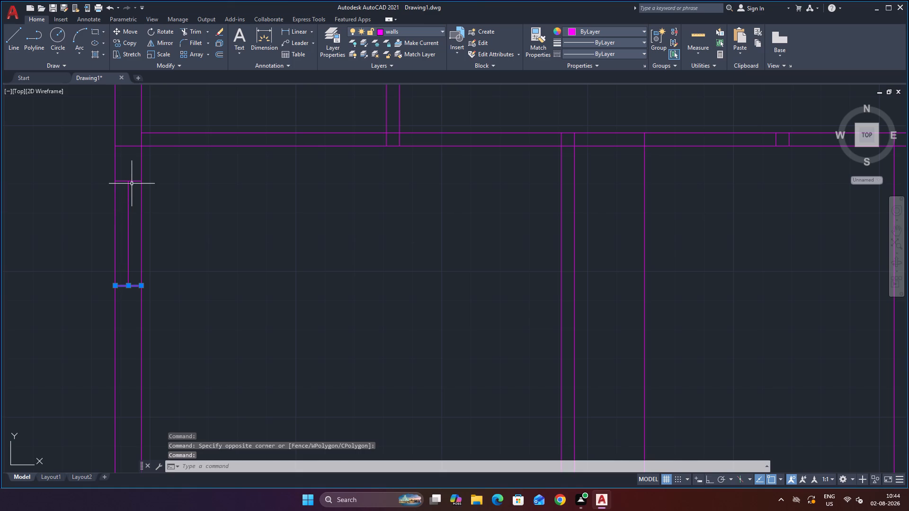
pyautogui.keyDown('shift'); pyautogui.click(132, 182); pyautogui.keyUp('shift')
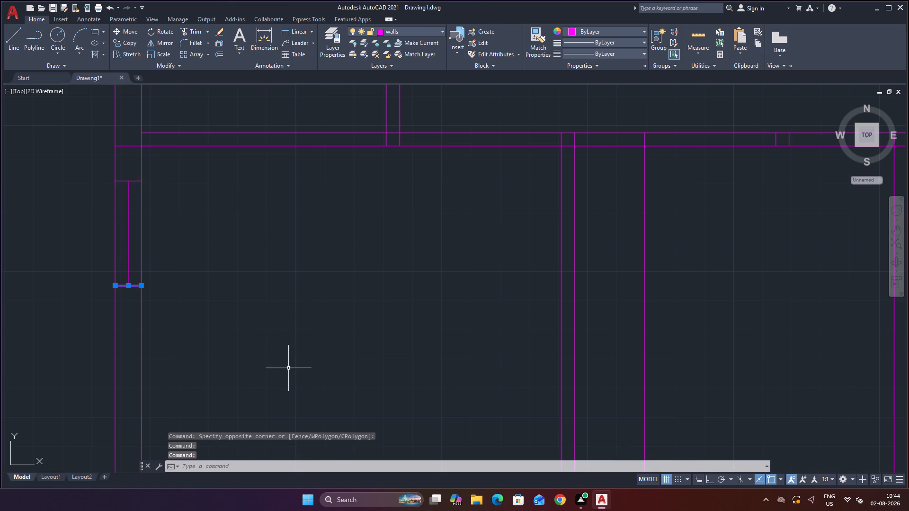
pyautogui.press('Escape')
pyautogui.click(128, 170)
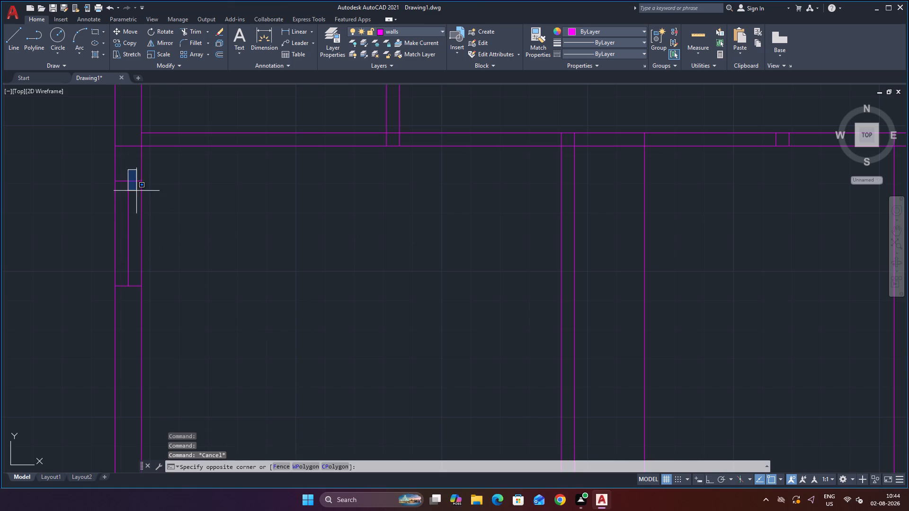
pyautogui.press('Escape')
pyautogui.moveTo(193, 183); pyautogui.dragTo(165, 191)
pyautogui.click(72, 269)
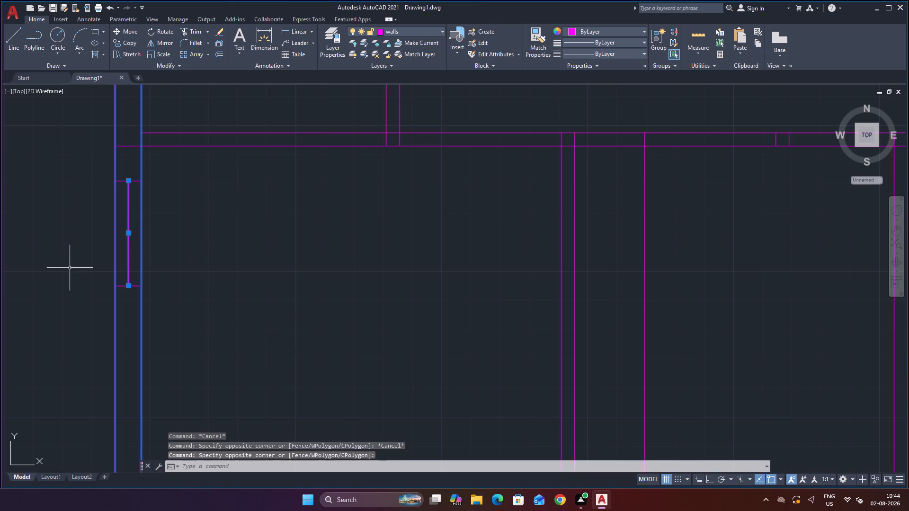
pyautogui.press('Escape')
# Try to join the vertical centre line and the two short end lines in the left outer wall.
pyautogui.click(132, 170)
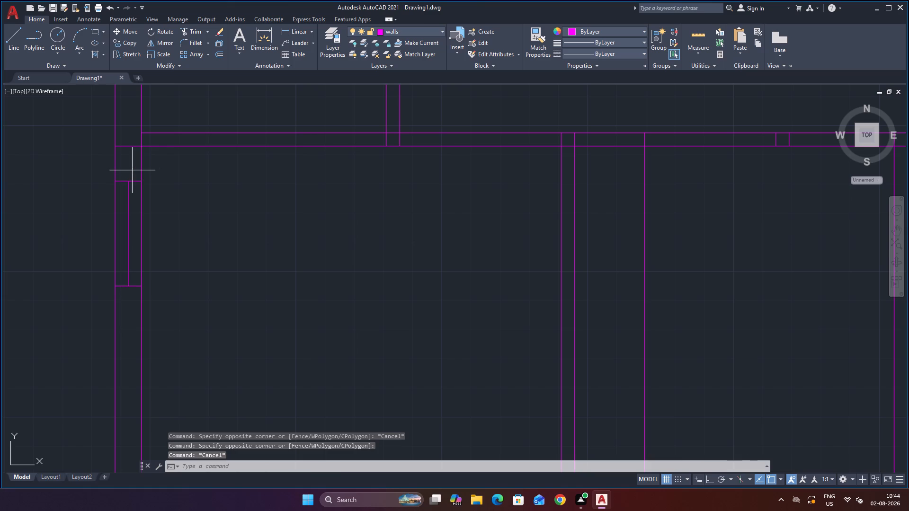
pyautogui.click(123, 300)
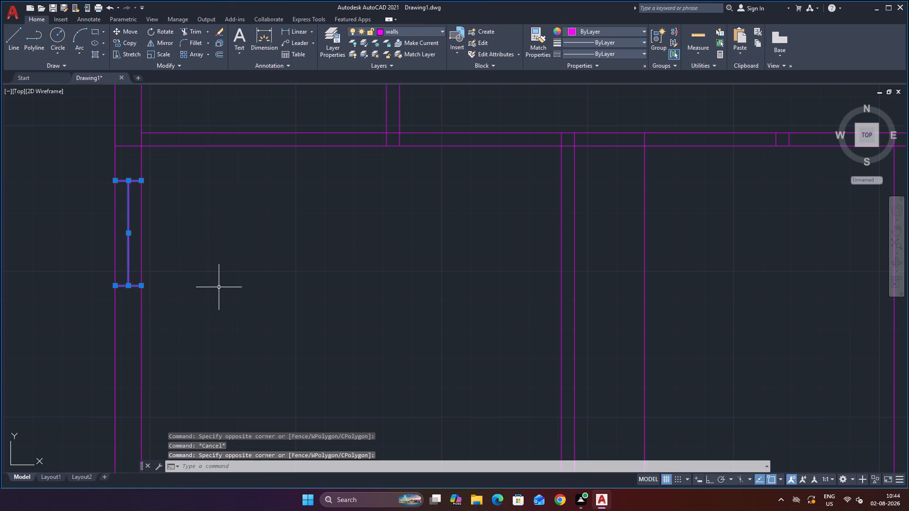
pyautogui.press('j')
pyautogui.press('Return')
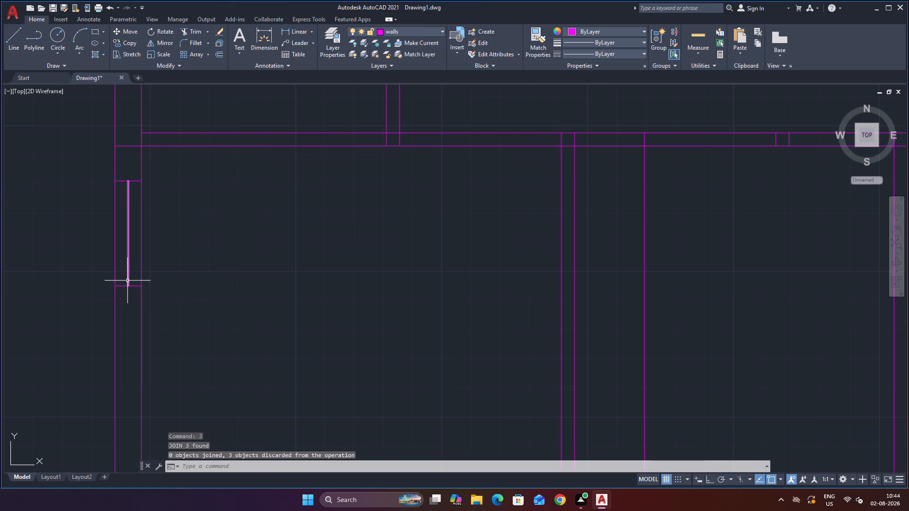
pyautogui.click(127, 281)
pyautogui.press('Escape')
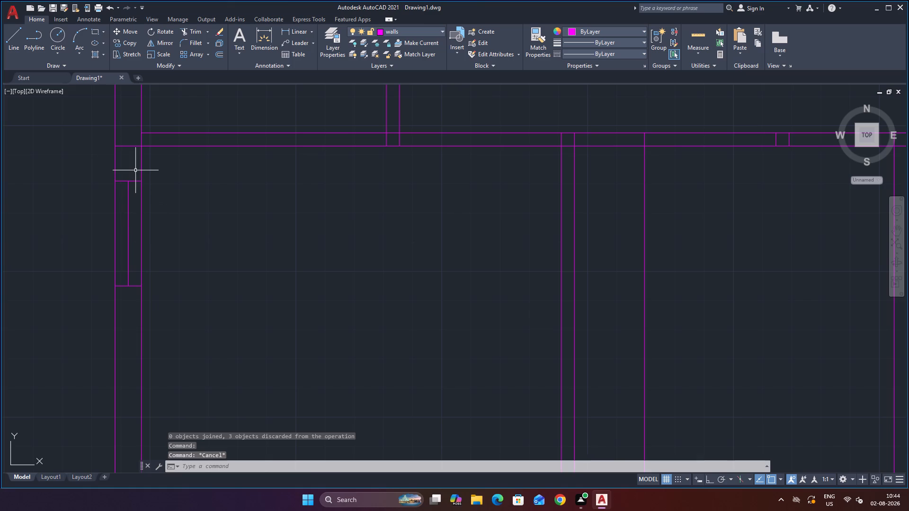
# Group the vertical centre line and the two short end lines in the left outer wall into one object.
pyautogui.click(135, 170)
pyautogui.click(123, 301)
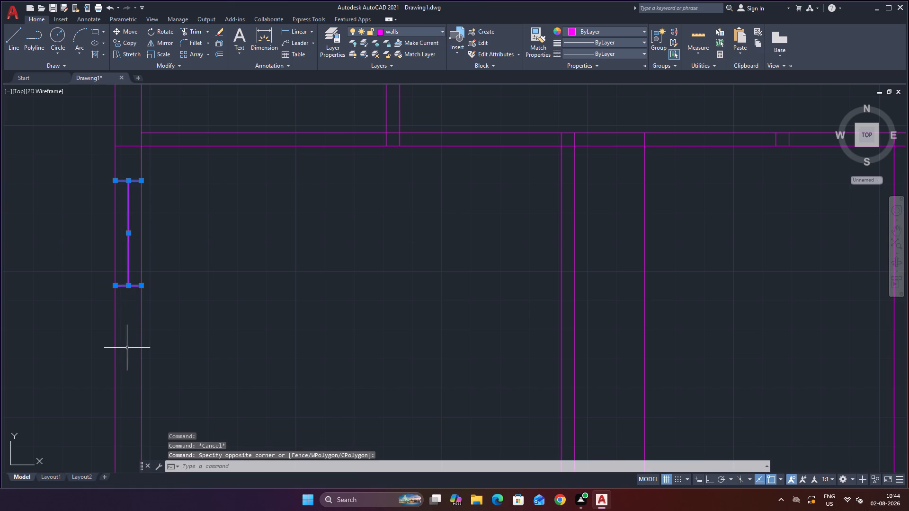
pyautogui.press('g')
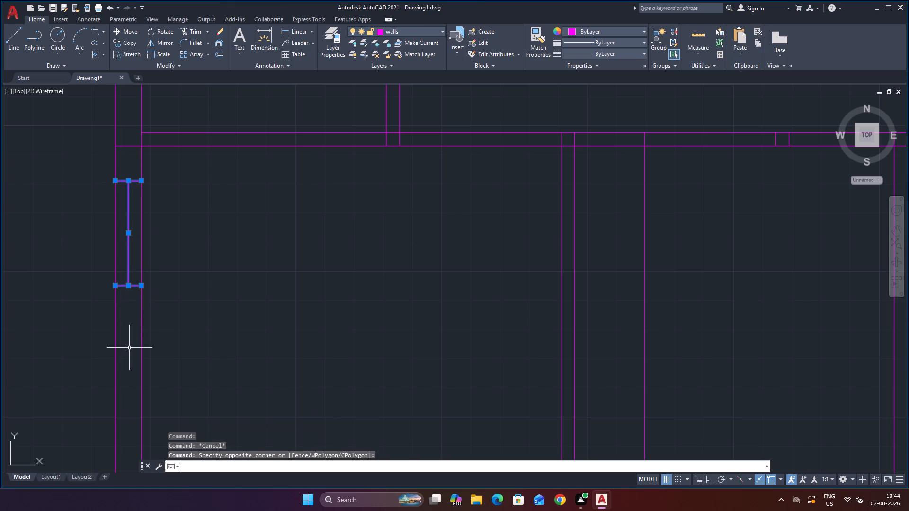
pyautogui.press('Return')
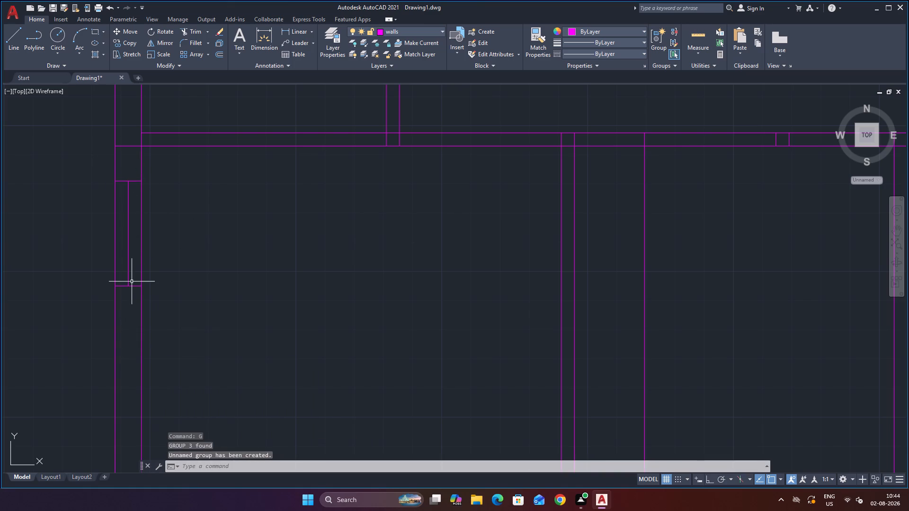
# Check the grouped lines as a single selection and examine their place in the left outer wall against the whole plan.
pyautogui.click(129, 286)
pyautogui.scroll(-2, 217, 257)
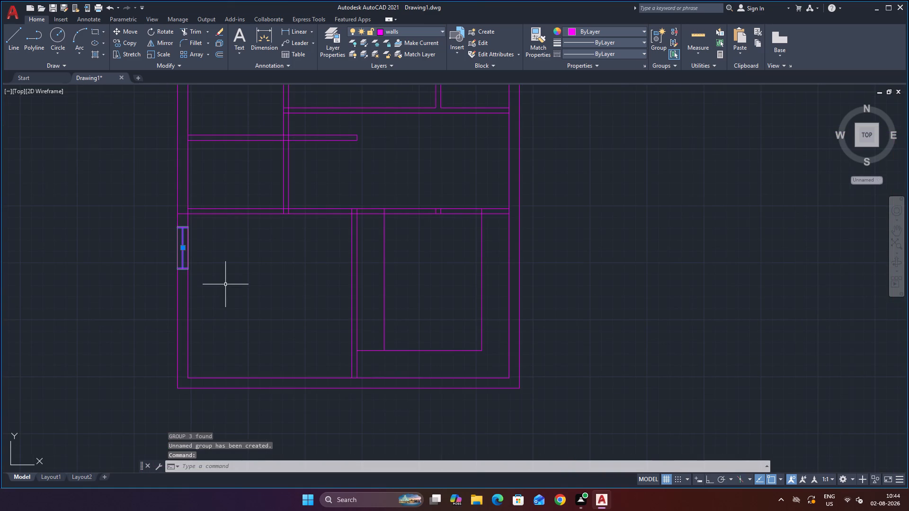
pyautogui.scroll(-1, 225, 284)
pyautogui.scroll(1, 228, 284)
pyautogui.scroll(-2, 228, 284)
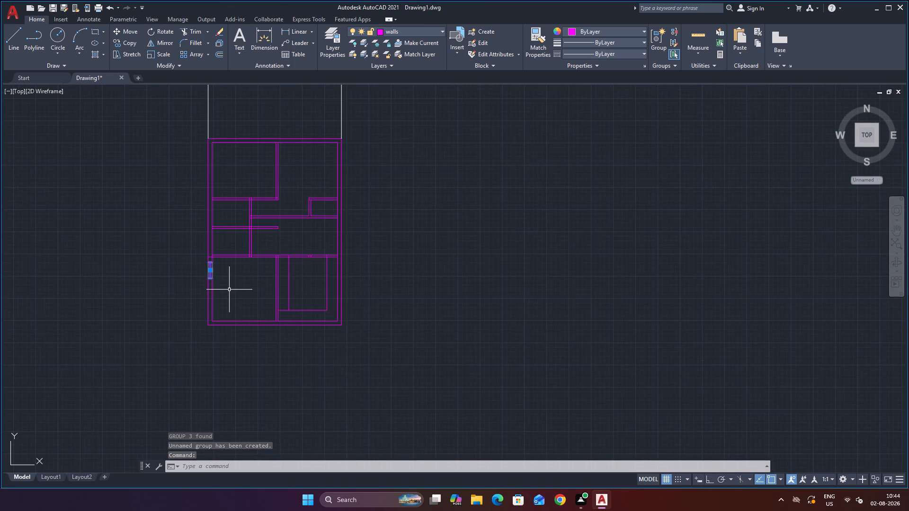
pyautogui.scroll(1, 232, 138)
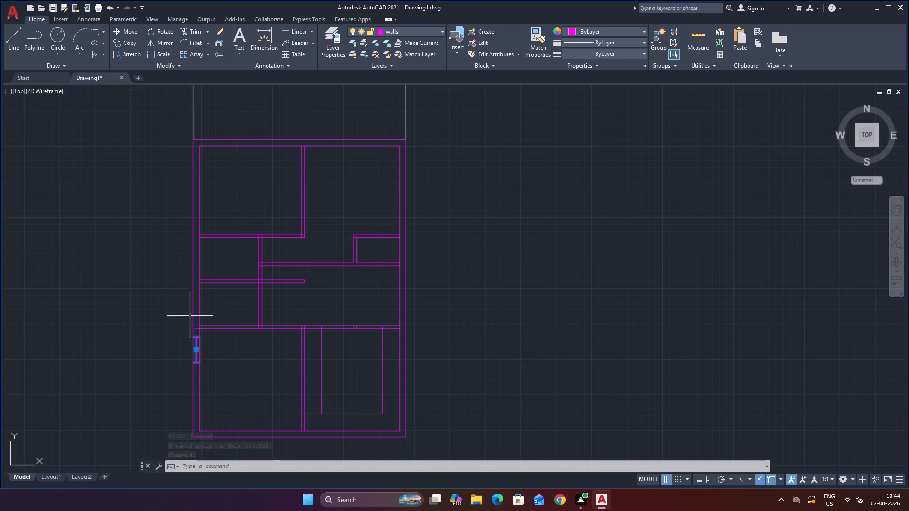
pyautogui.scroll(2, 204, 346)
pyautogui.press('Escape')
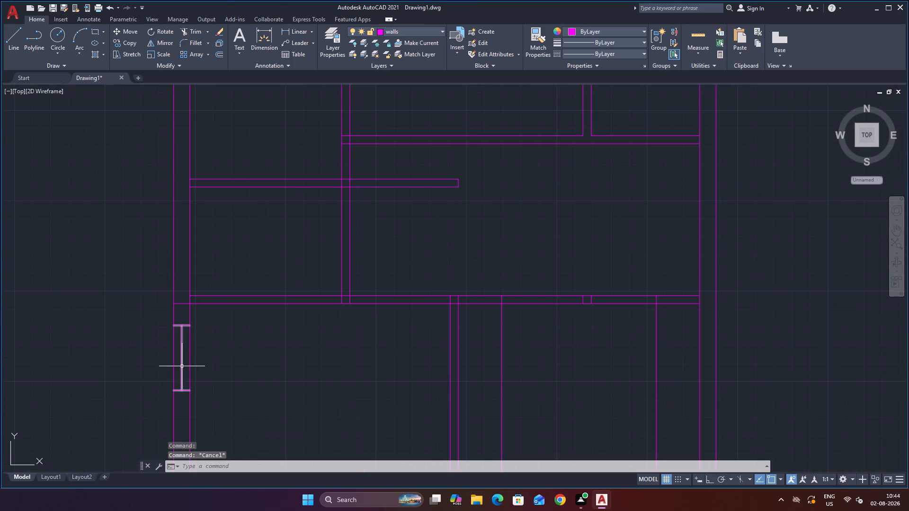
pyautogui.scroll(2, 196, 333)
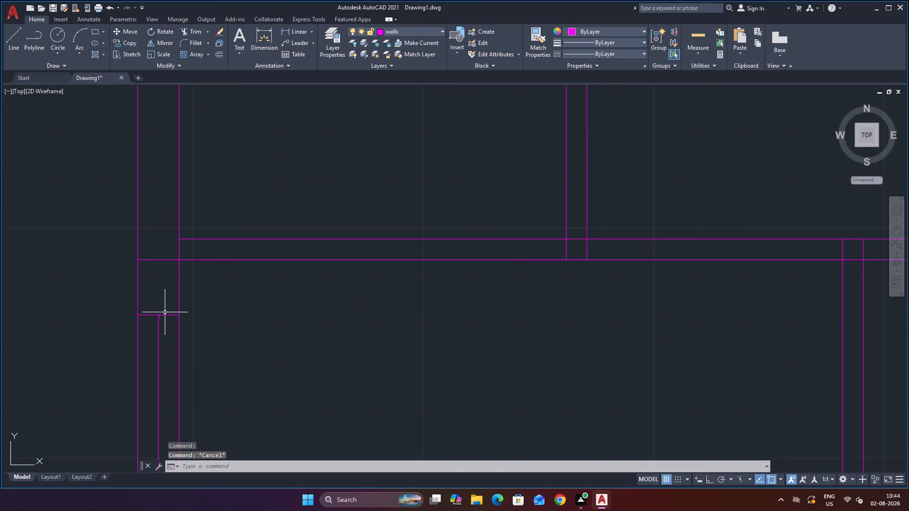
# Copy the grouped window symbol from the lower-left room up the left outer wall, near the top corner of the upper-left room.
pyautogui.click(168, 316)
pyautogui.write('co')
pyautogui.press('Return')
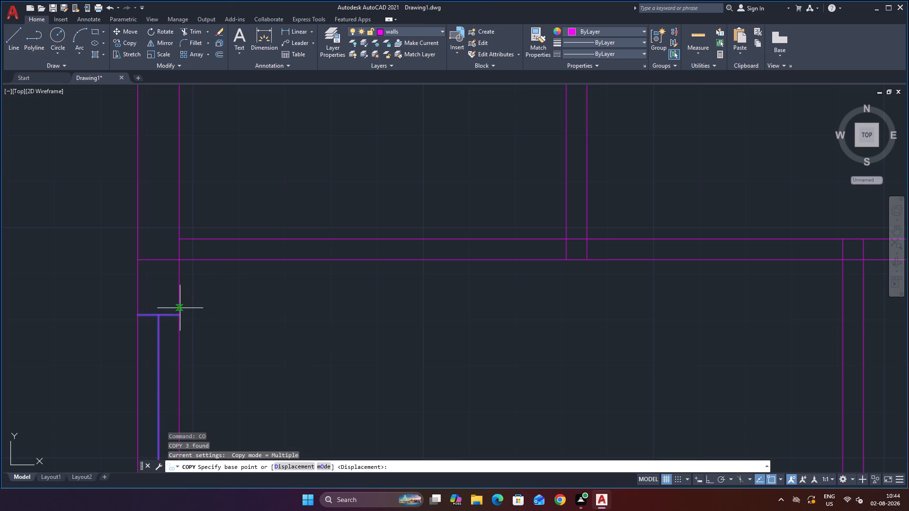
pyautogui.click(178, 313)
pyautogui.scroll(-6, 175, 211)
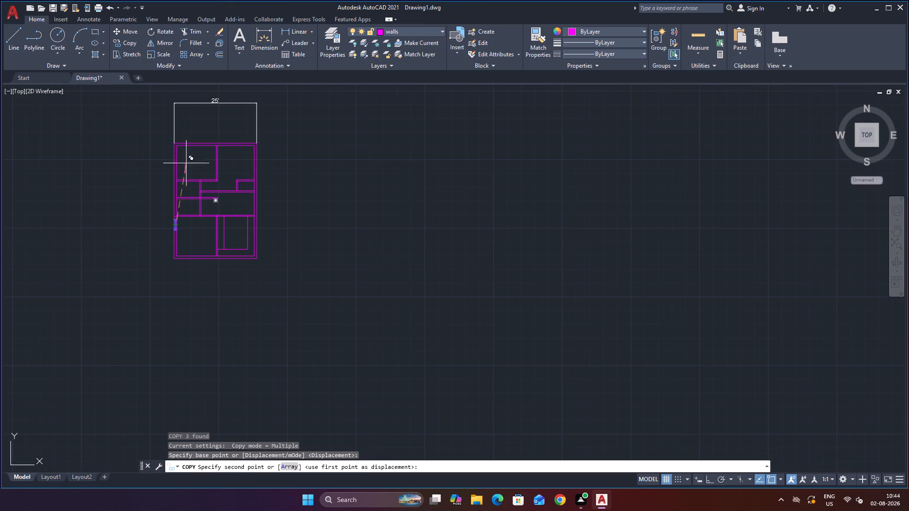
pyautogui.scroll(3, 187, 150)
pyautogui.scroll(1, 139, 143)
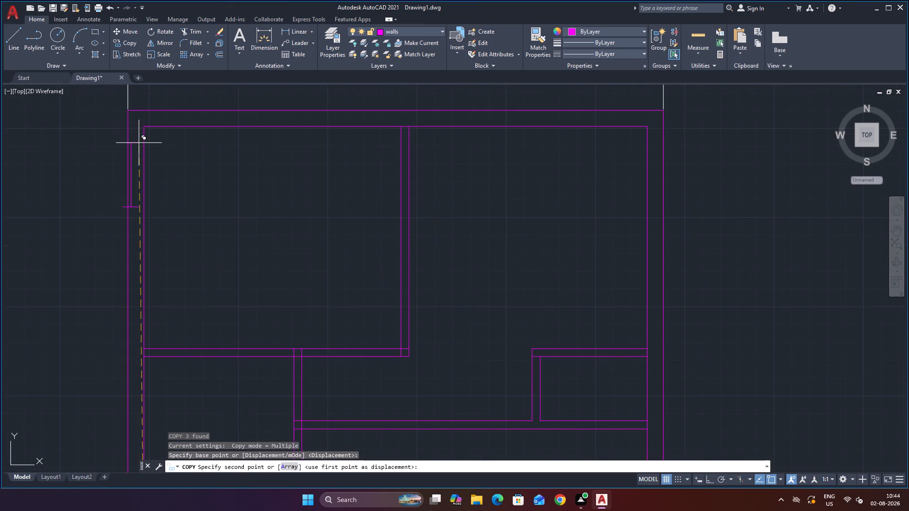
pyautogui.scroll(1, 139, 143)
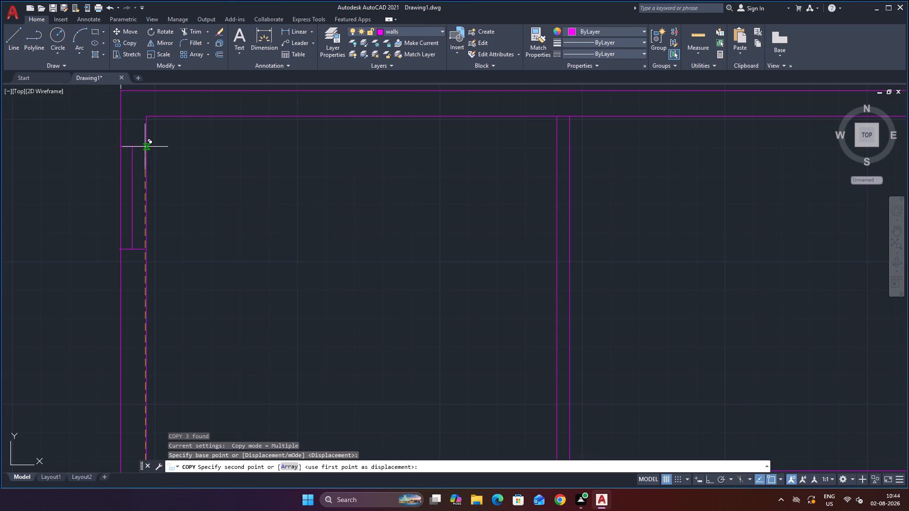
pyautogui.scroll(2, 145, 147)
pyautogui.scroll(-1, 145, 124)
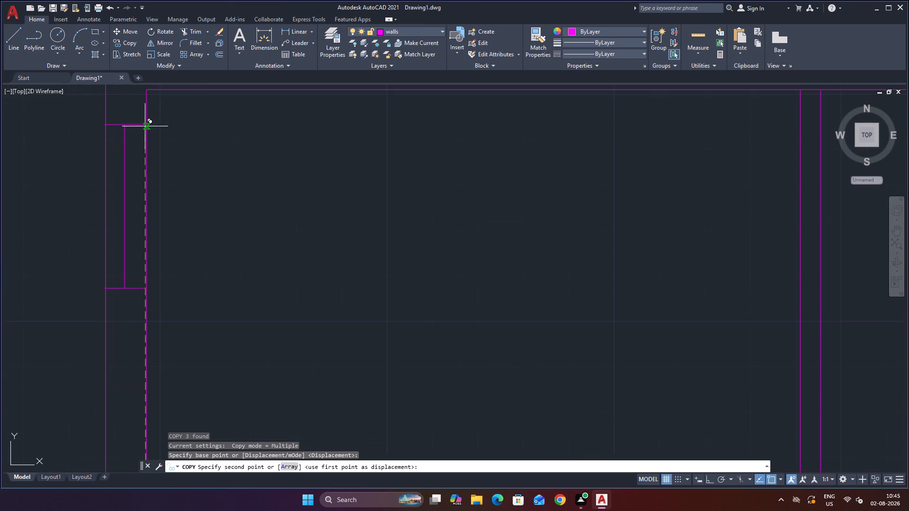
pyautogui.scroll(-1, 145, 127)
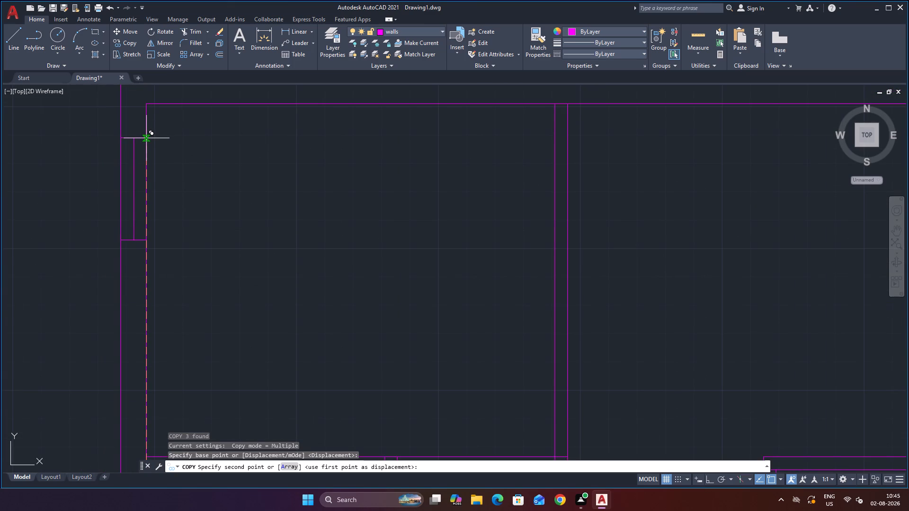
pyautogui.scroll(2, 146, 138)
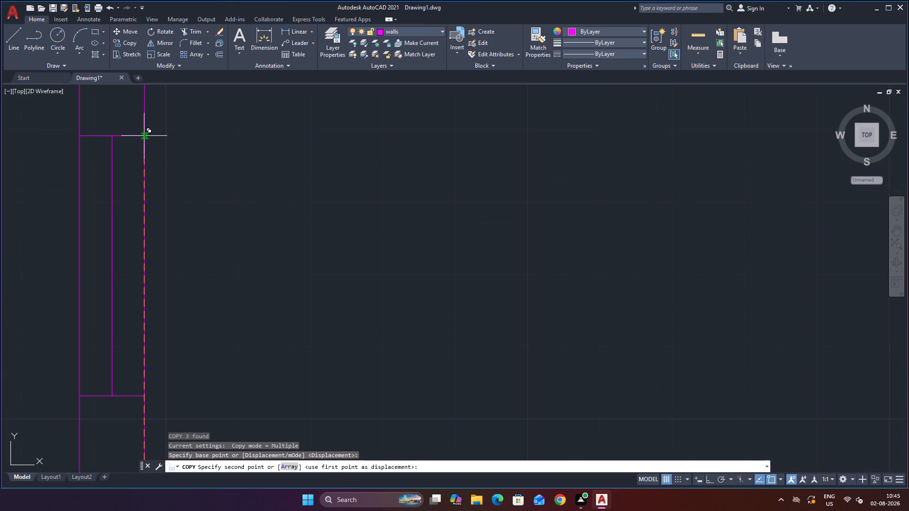
pyautogui.click(144, 136)
pyautogui.press('Escape')
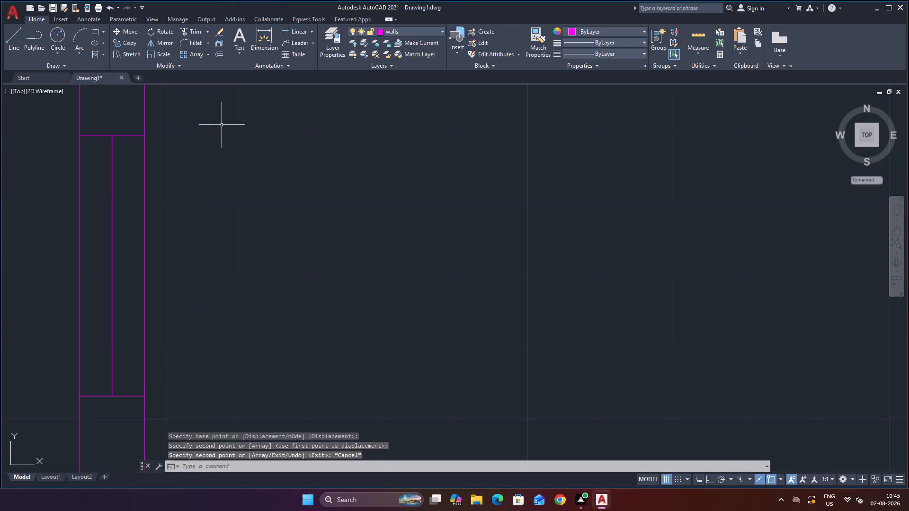
# Move the lower window symbol in the left outer wall to the windows layer.
pyautogui.scroll(-4, 238, 156)
pyautogui.scroll(-2, 257, 248)
pyautogui.scroll(1, 265, 329)
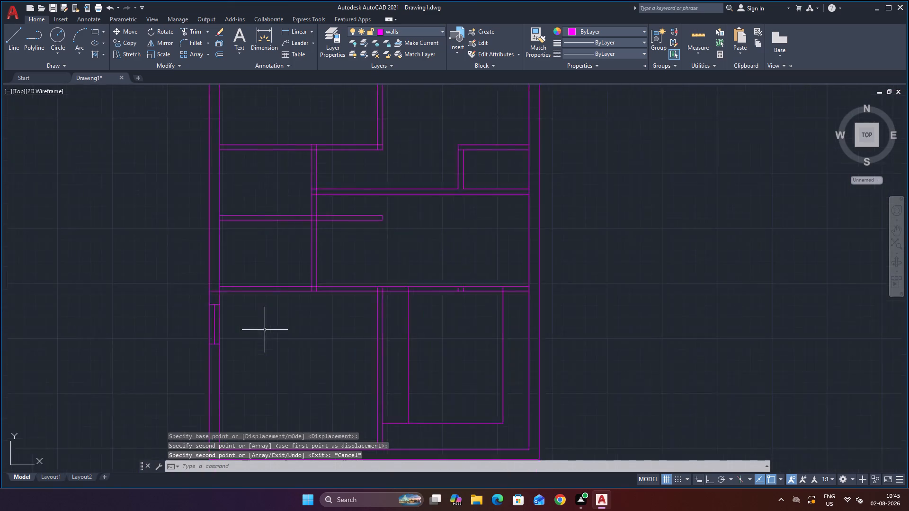
pyautogui.scroll(2, 265, 330)
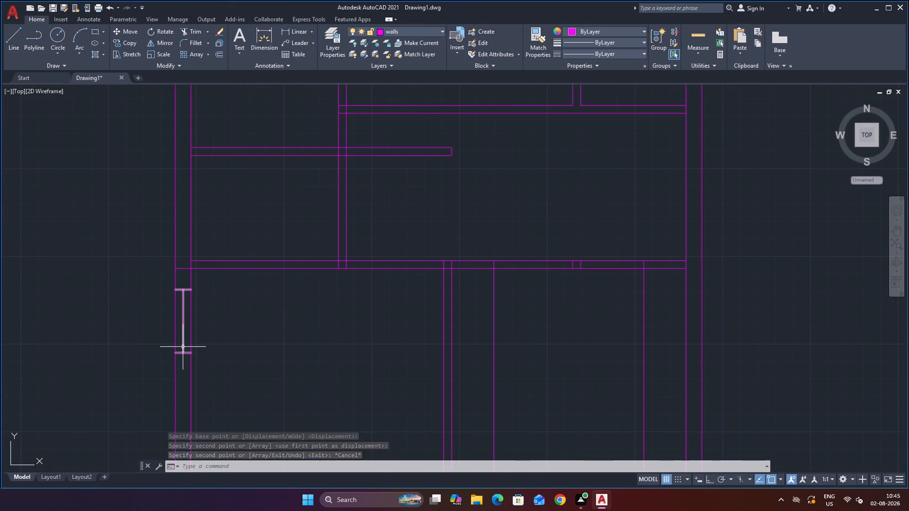
pyautogui.click(183, 347)
pyautogui.click(402, 29)
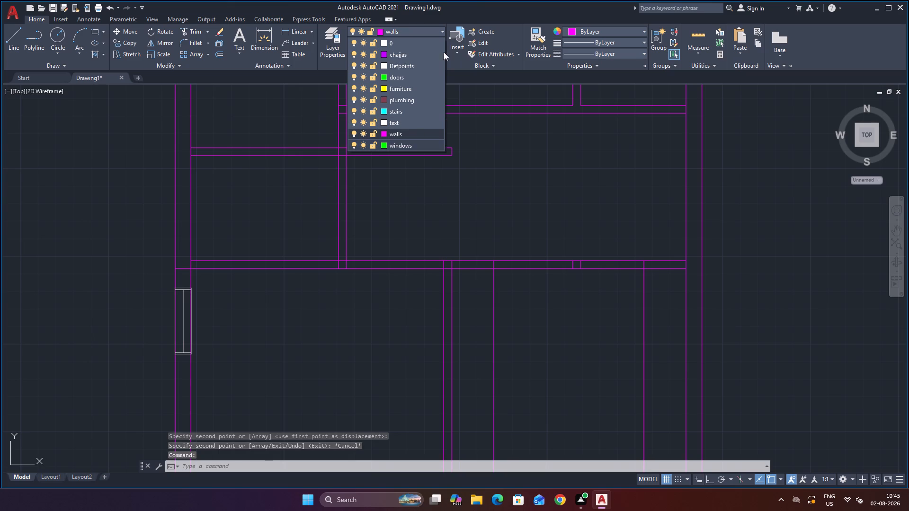
pyautogui.click(388, 142)
pyautogui.scroll(-1, 238, 314)
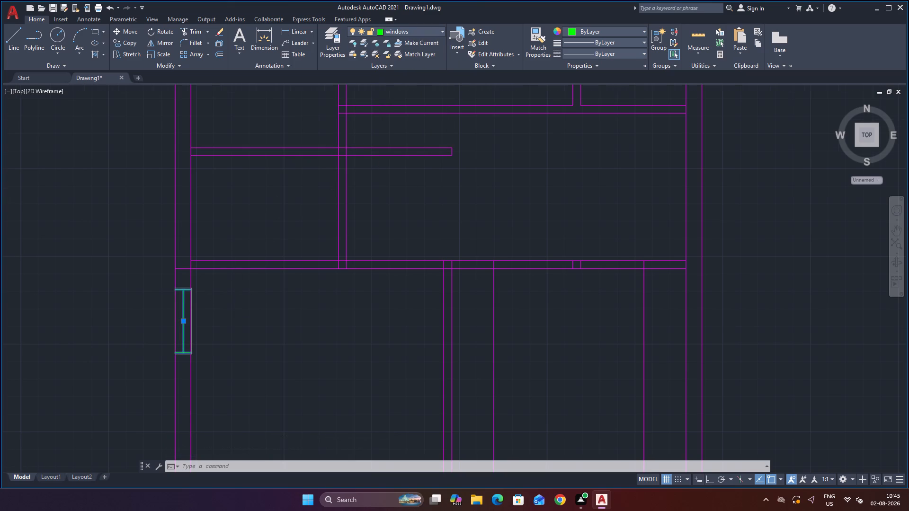
pyautogui.scroll(-2, 238, 314)
pyautogui.press('Escape')
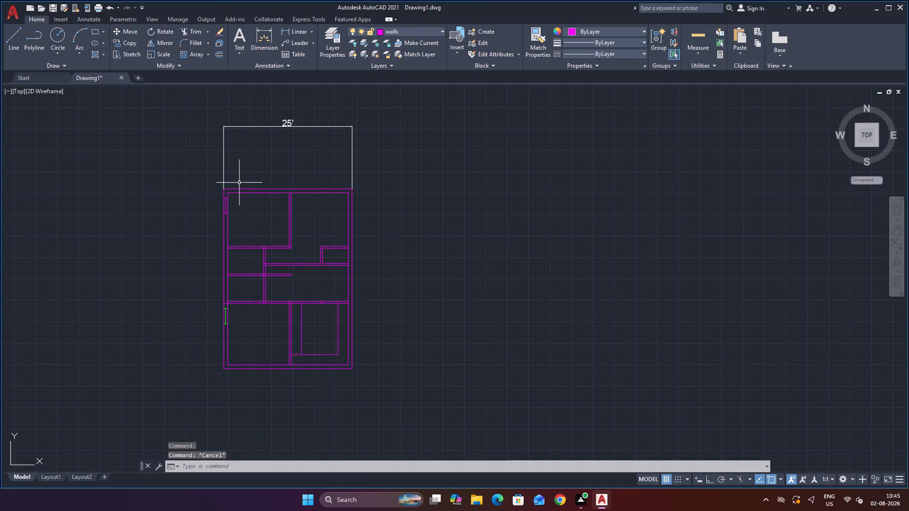
# Move the upper window symbol in the left outer wall to the windows layer, keeping that layer's color green.
pyautogui.scroll(3, 228, 201)
pyautogui.click(216, 186)
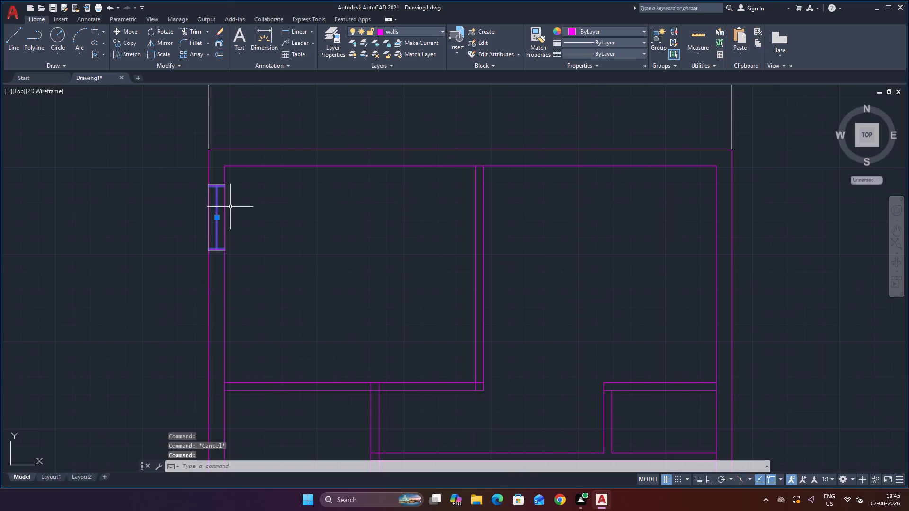
pyautogui.click(426, 26)
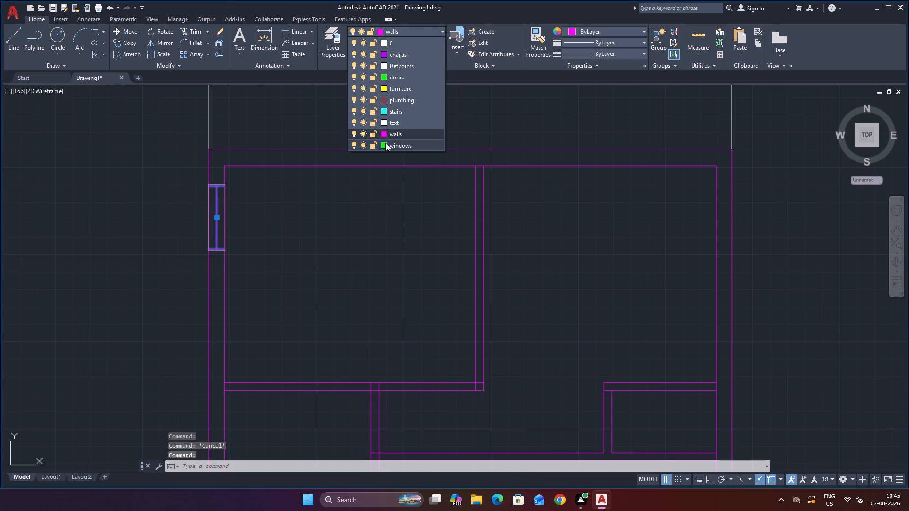
pyautogui.click(385, 143)
pyautogui.click(444, 321)
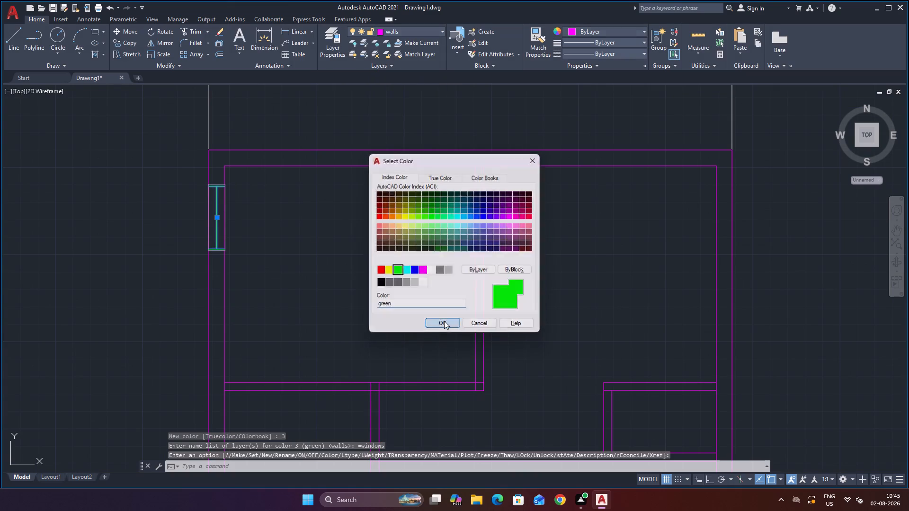
pyautogui.scroll(-2, 369, 260)
pyautogui.scroll(-1, 369, 311)
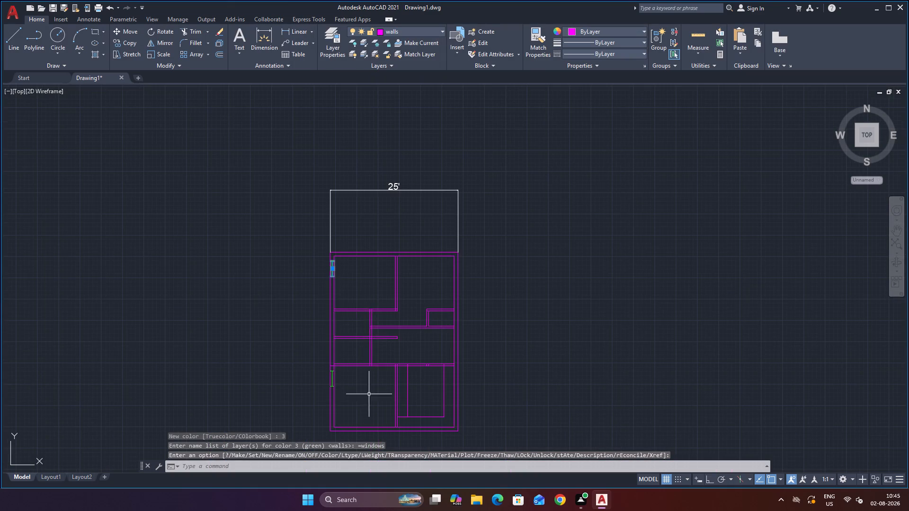
pyautogui.scroll(1, 375, 388)
pyautogui.click(417, 30)
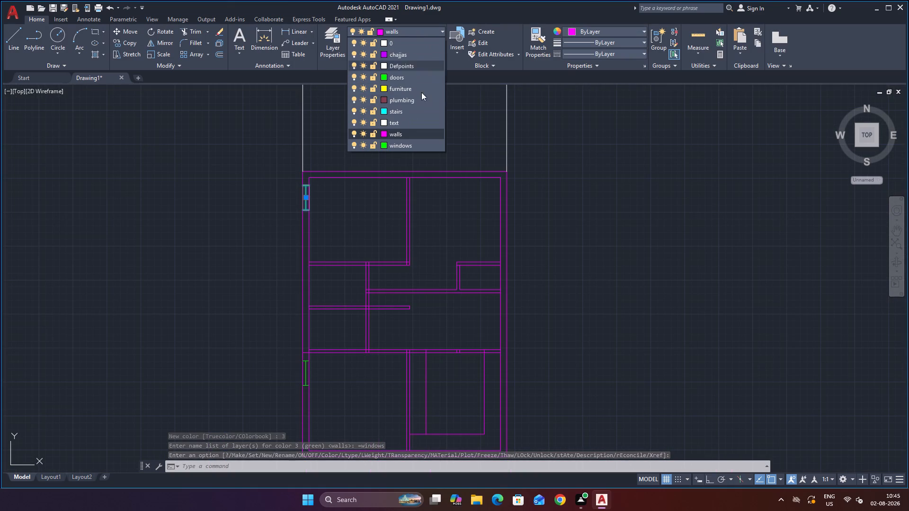
pyautogui.click(396, 147)
pyautogui.press('Escape')
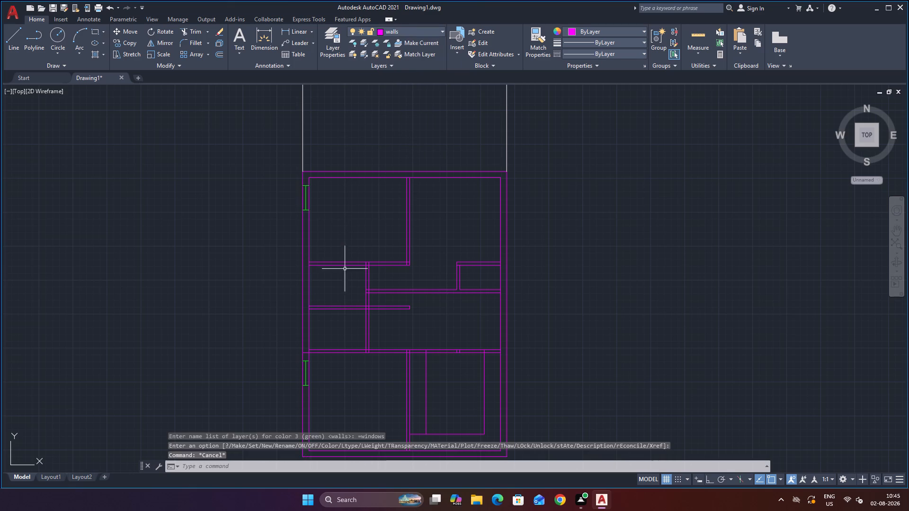
# Make windows the current layer.
pyautogui.click(416, 27)
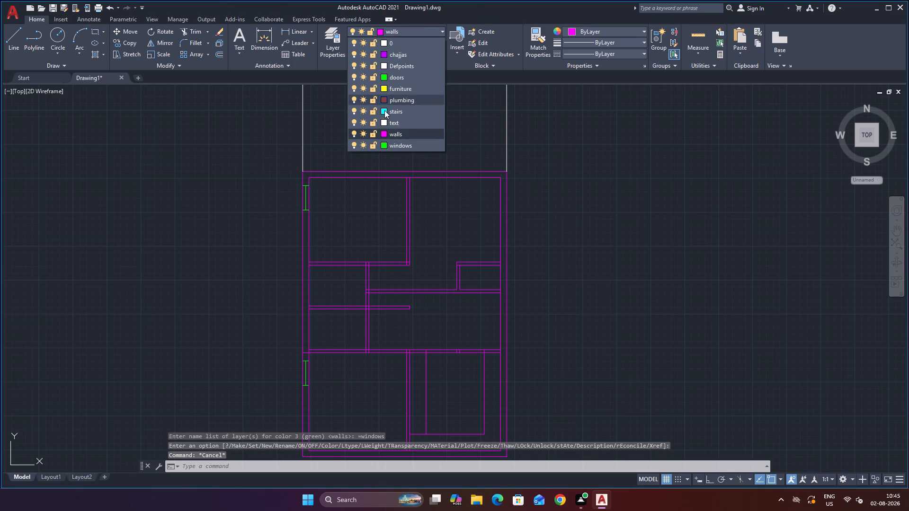
pyautogui.click(383, 130)
pyautogui.click(399, 33)
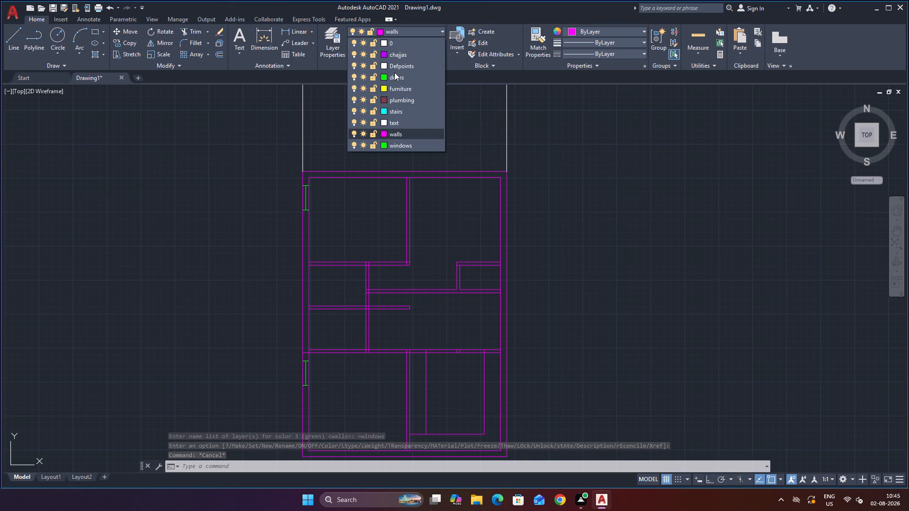
pyautogui.click(391, 143)
# Copy the lower-left window symbol horizontally with Ortho on into the right outer wall, level with the original.
pyautogui.scroll(-2, 354, 259)
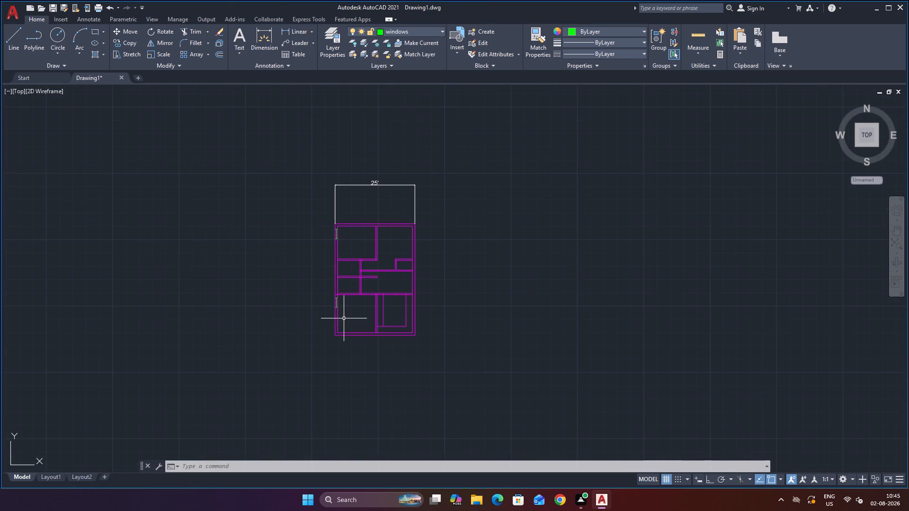
pyautogui.scroll(3, 343, 320)
pyautogui.click(310, 266)
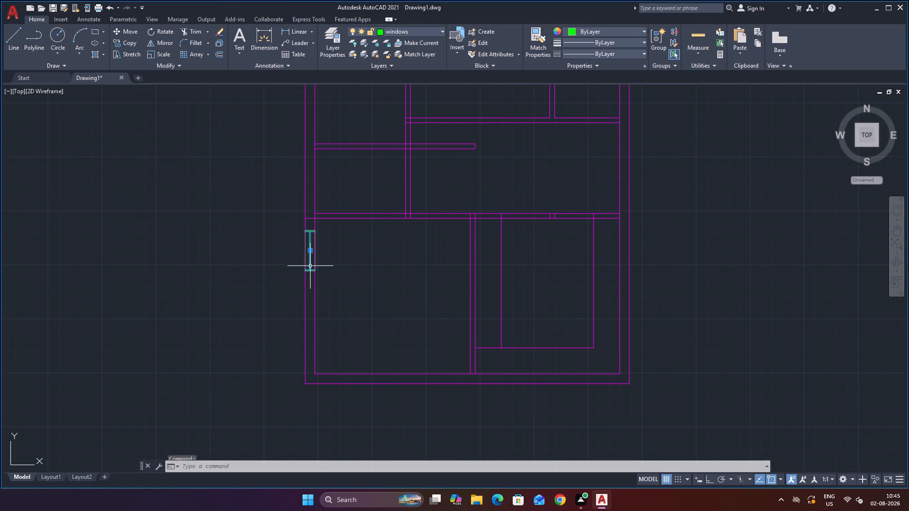
pyautogui.press('c')
pyautogui.press('o')
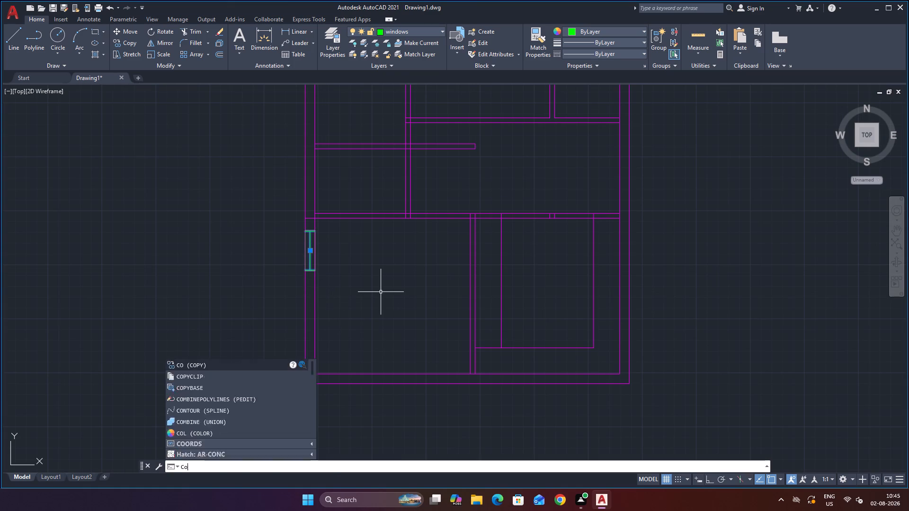
pyautogui.press('Return')
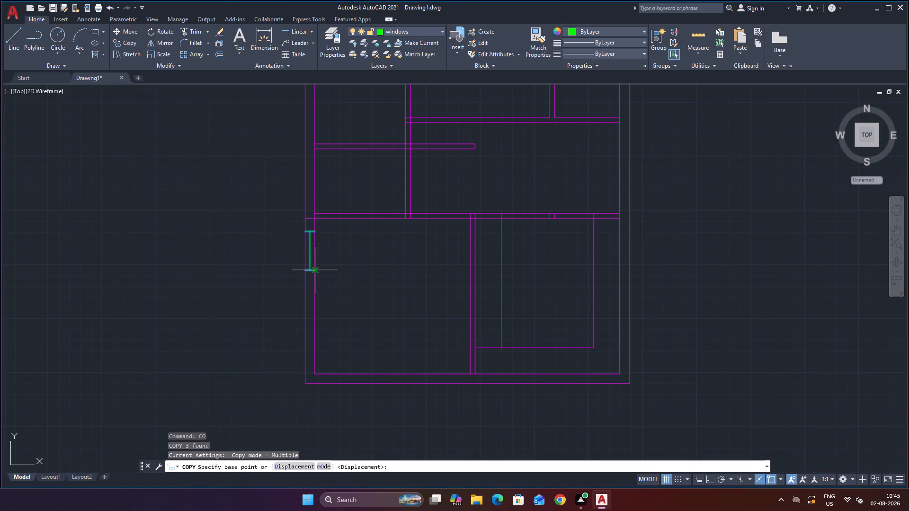
pyautogui.click(315, 270)
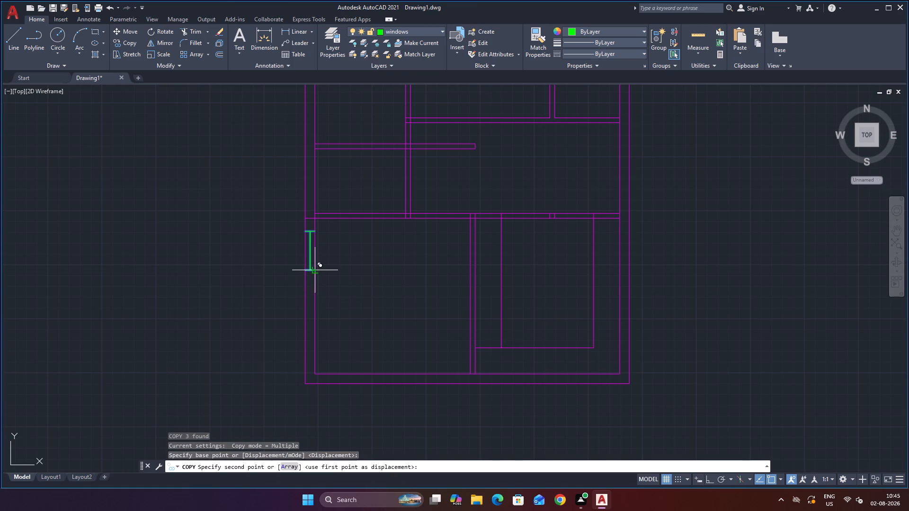
pyautogui.scroll(2, 633, 271)
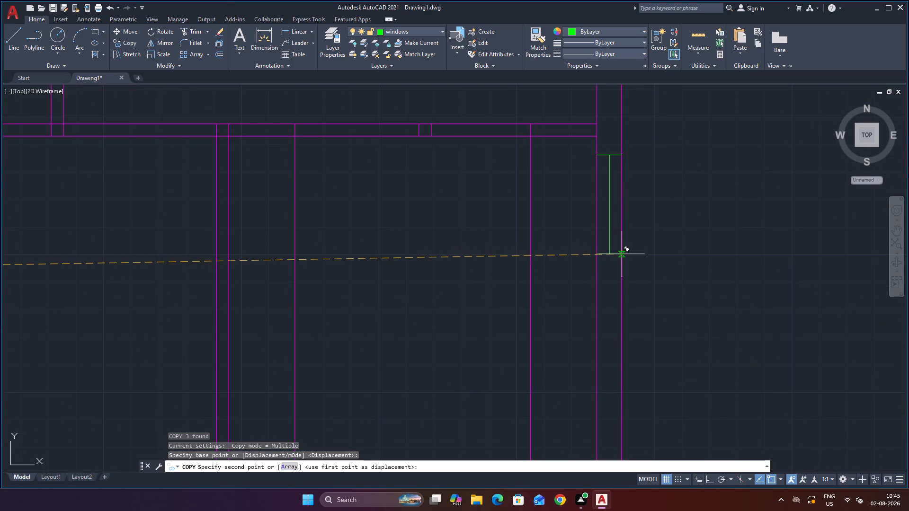
pyautogui.scroll(-2, 622, 254)
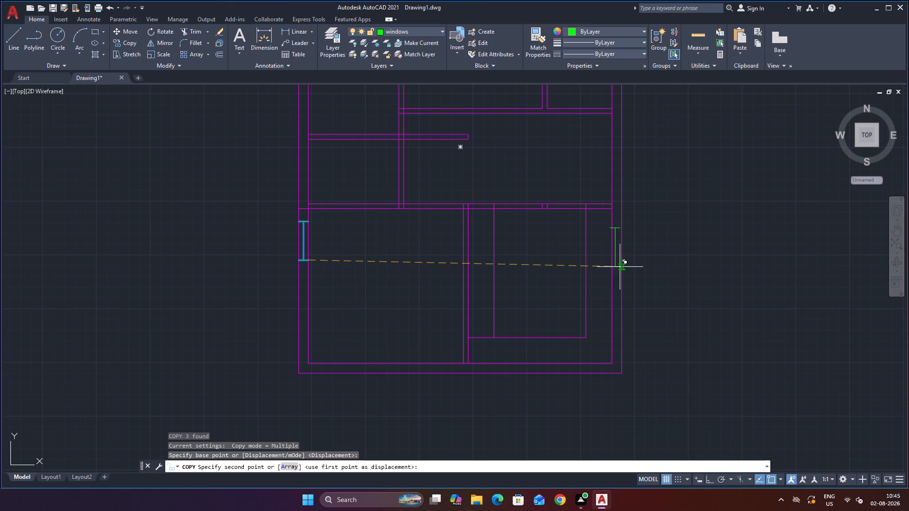
pyautogui.press('F8')
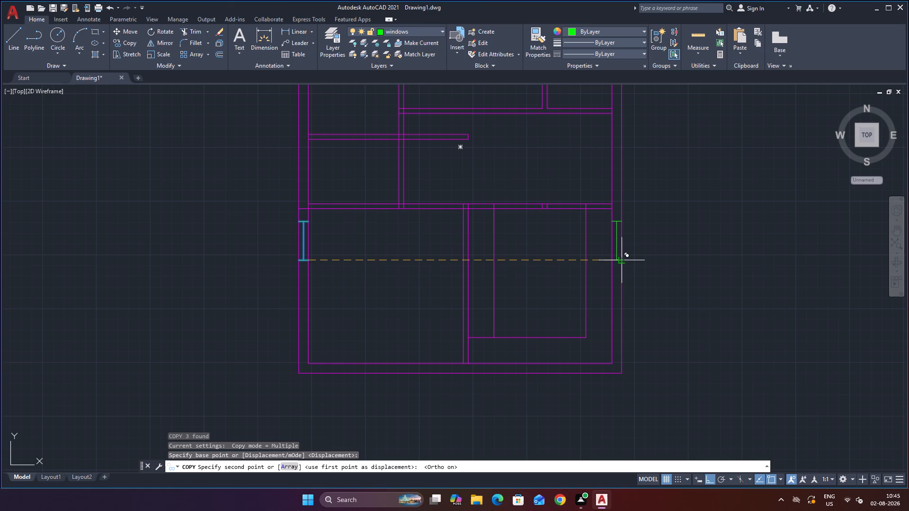
pyautogui.scroll(2, 620, 262)
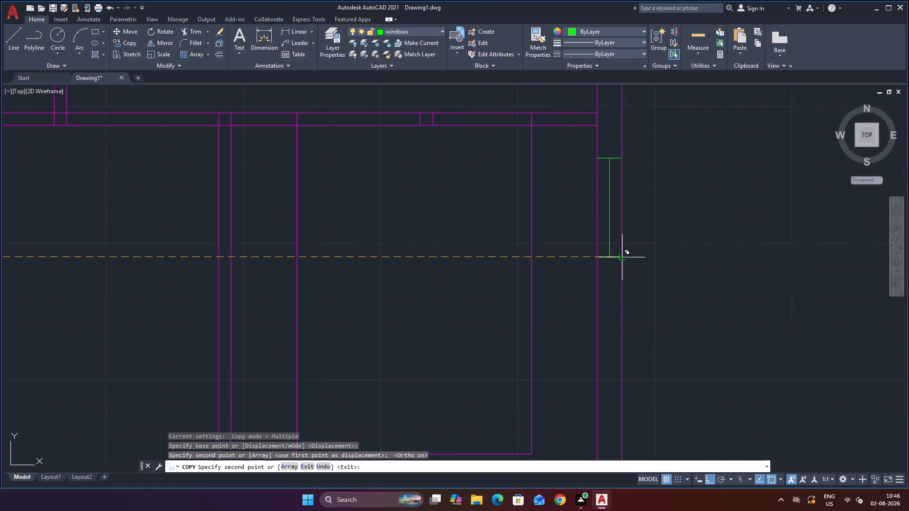
pyautogui.click(622, 257)
# With Ortho off, place another window copy in the right outer wall, just above the cross wall over the lower rooms.
pyautogui.scroll(-4, 662, 229)
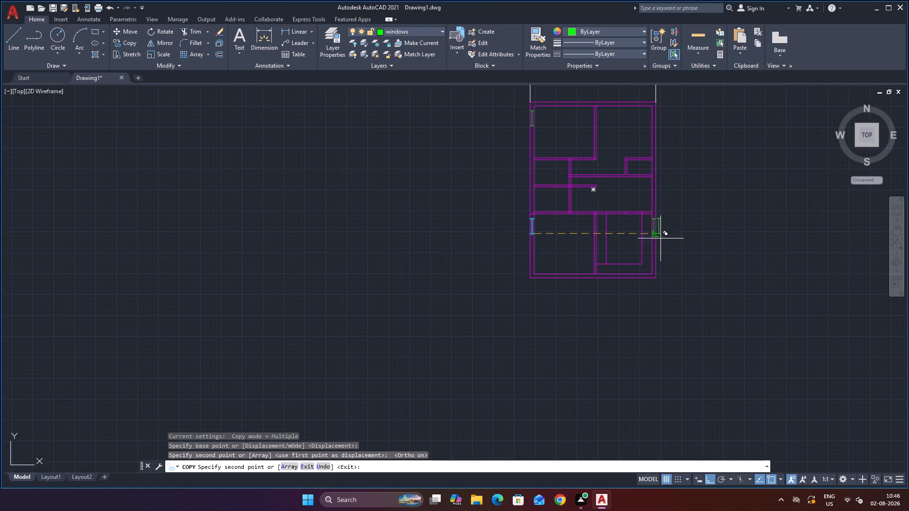
pyautogui.scroll(3, 650, 166)
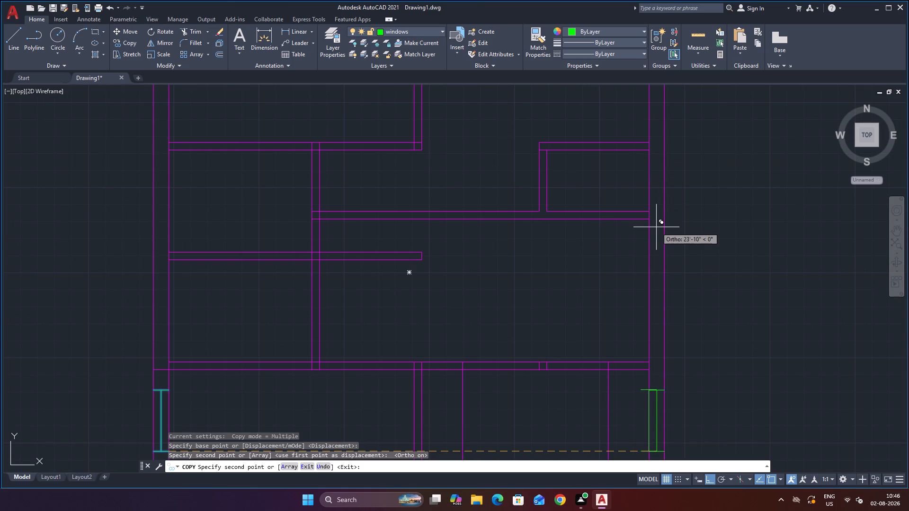
pyautogui.press('F8')
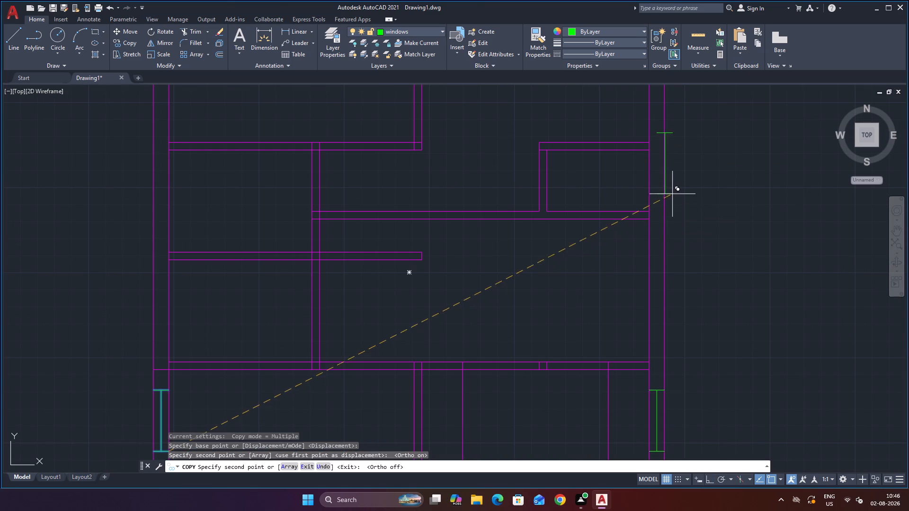
pyautogui.scroll(-4, 672, 211)
pyautogui.scroll(3, 681, 212)
pyautogui.scroll(-2, 685, 214)
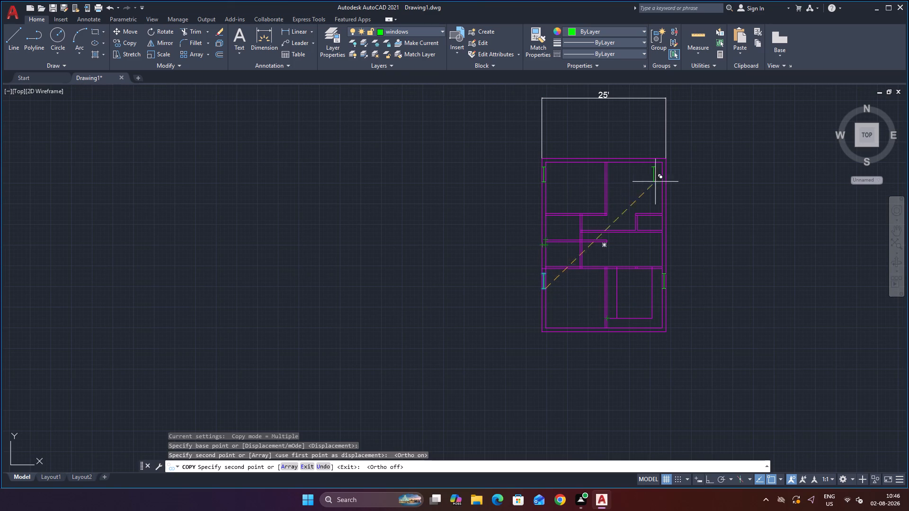
pyautogui.scroll(1, 678, 179)
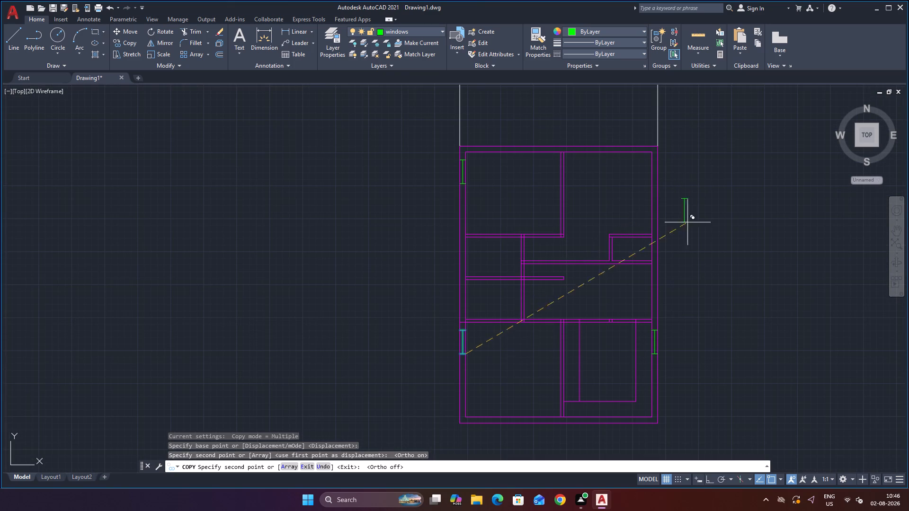
pyautogui.scroll(1, 690, 245)
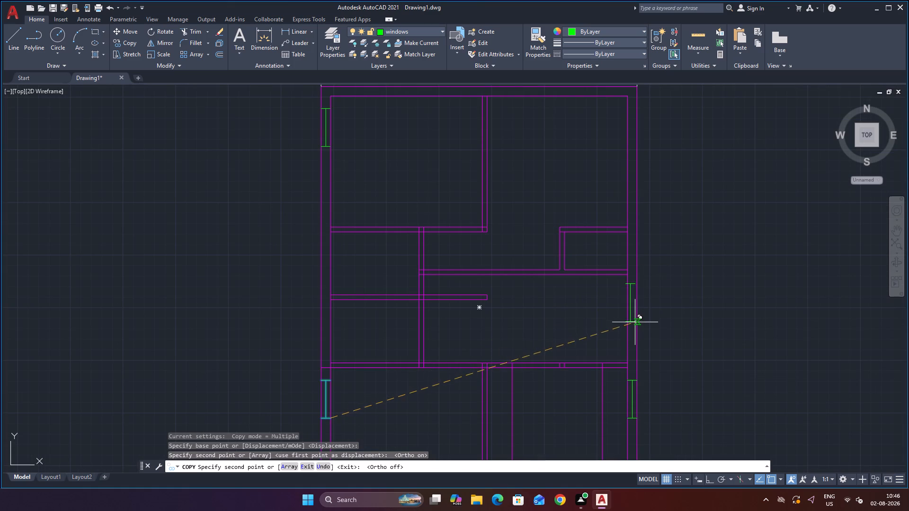
pyautogui.scroll(1, 638, 328)
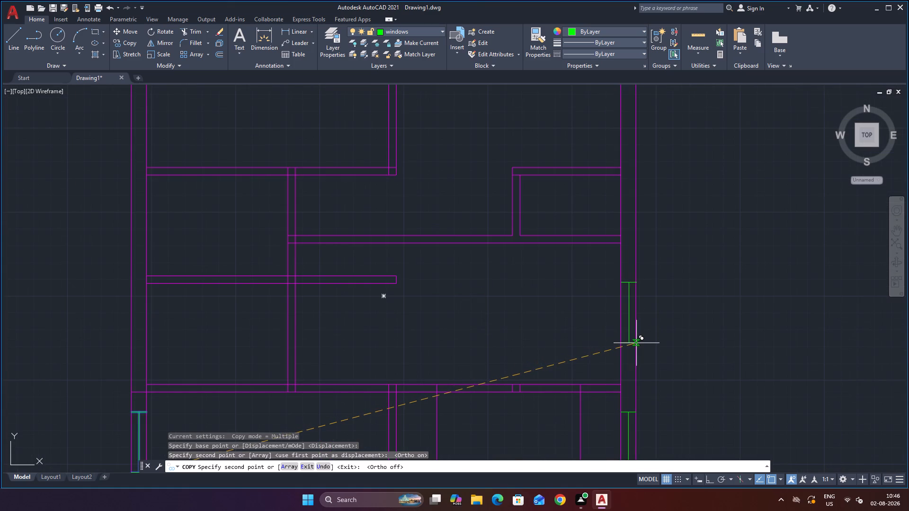
pyautogui.scroll(2, 636, 343)
pyautogui.scroll(-1, 635, 349)
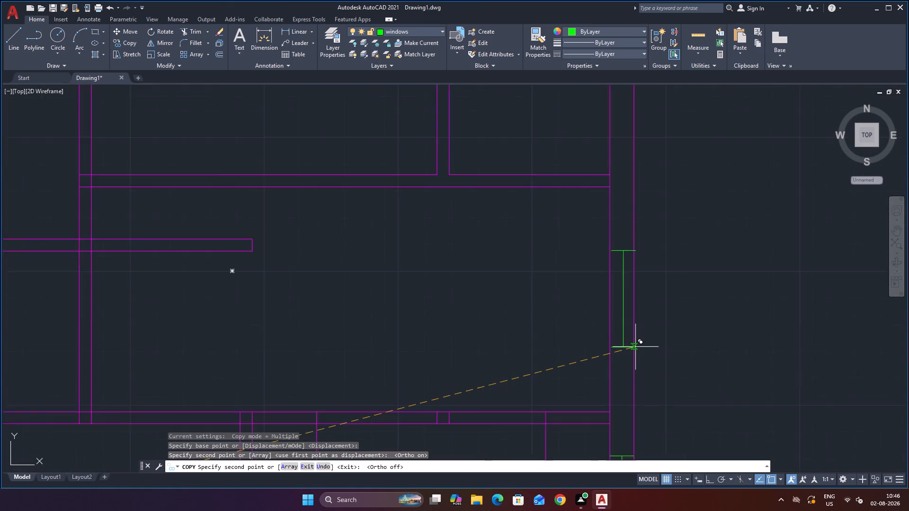
pyautogui.scroll(-1, 635, 346)
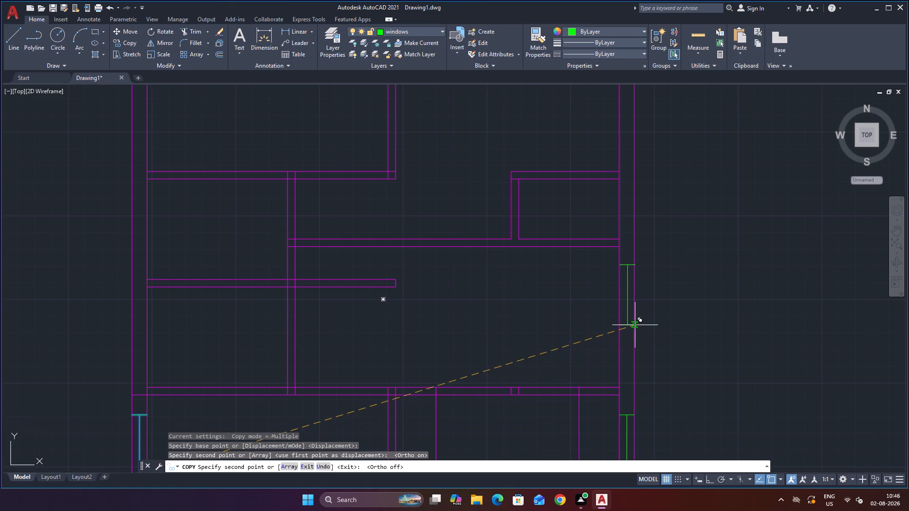
pyautogui.scroll(2, 635, 325)
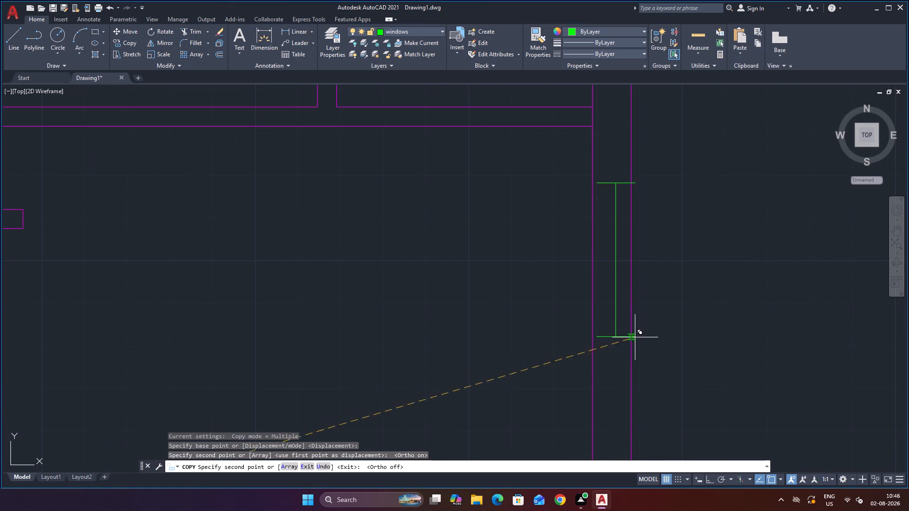
pyautogui.scroll(-2, 634, 345)
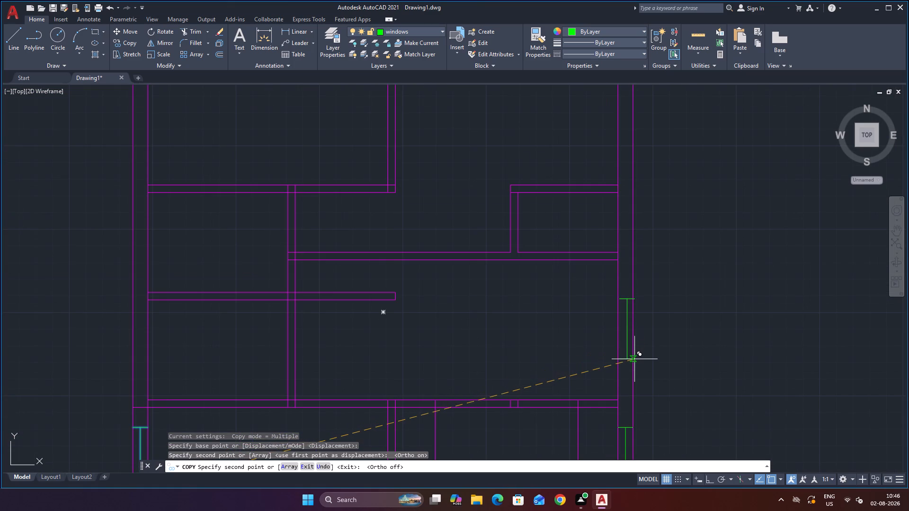
pyautogui.scroll(3, 634, 359)
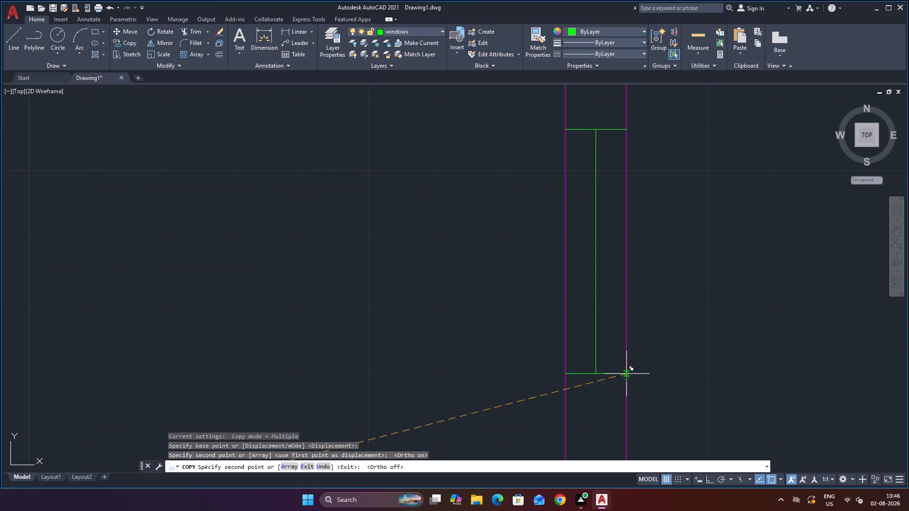
pyautogui.click(626, 374)
pyautogui.scroll(-5, 634, 343)
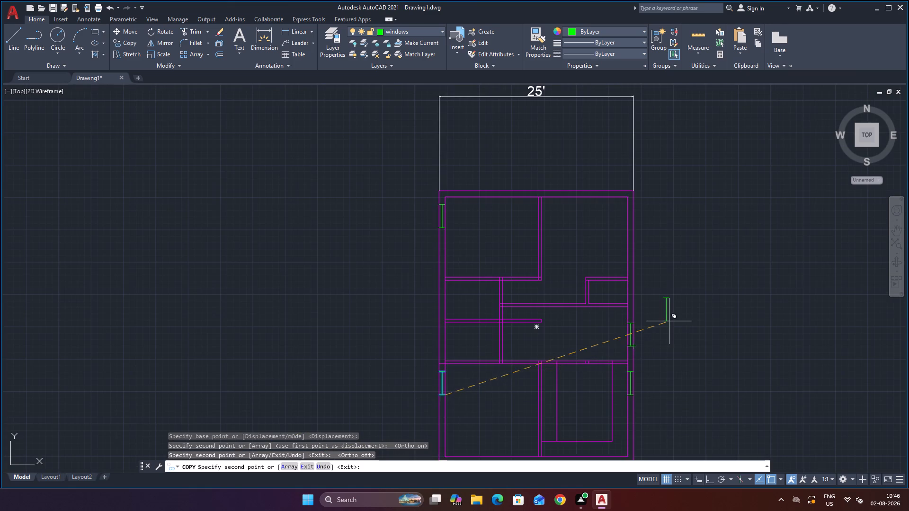
pyautogui.scroll(2, 669, 321)
pyautogui.press('Escape')
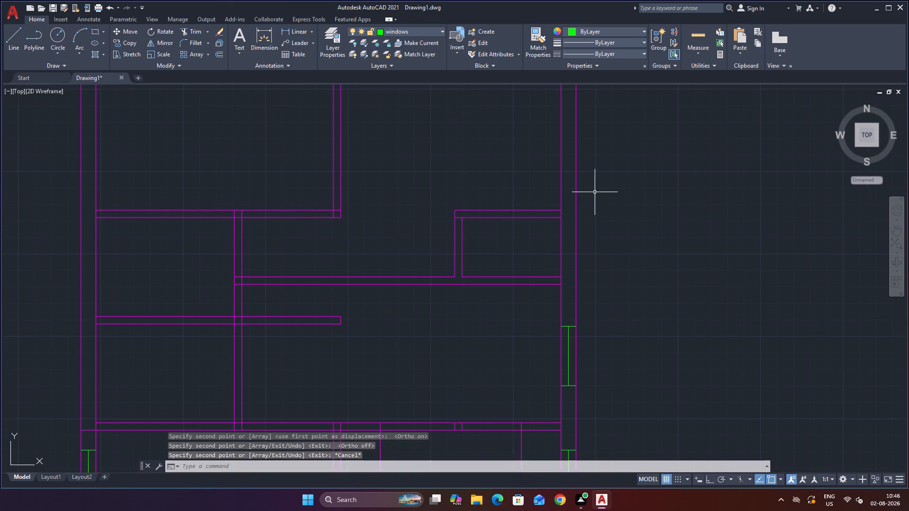
# Copy the lower window symbol in the right outer wall to the empty space outside the plan, east of that wall.
pyautogui.scroll(-2, 589, 224)
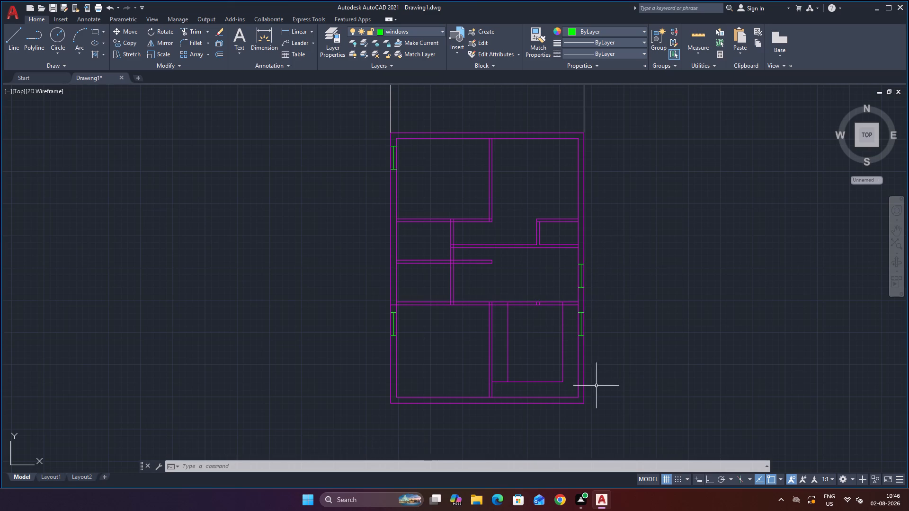
pyautogui.scroll(2, 587, 355)
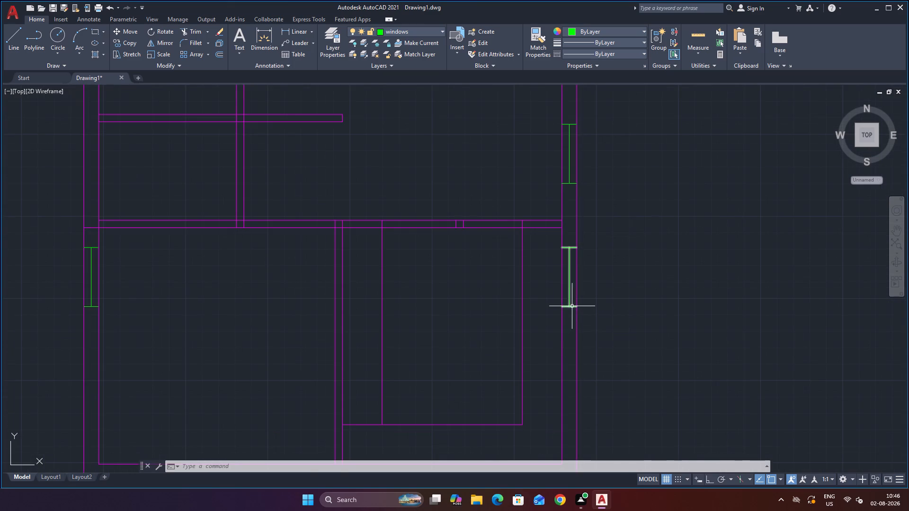
pyautogui.click(572, 304)
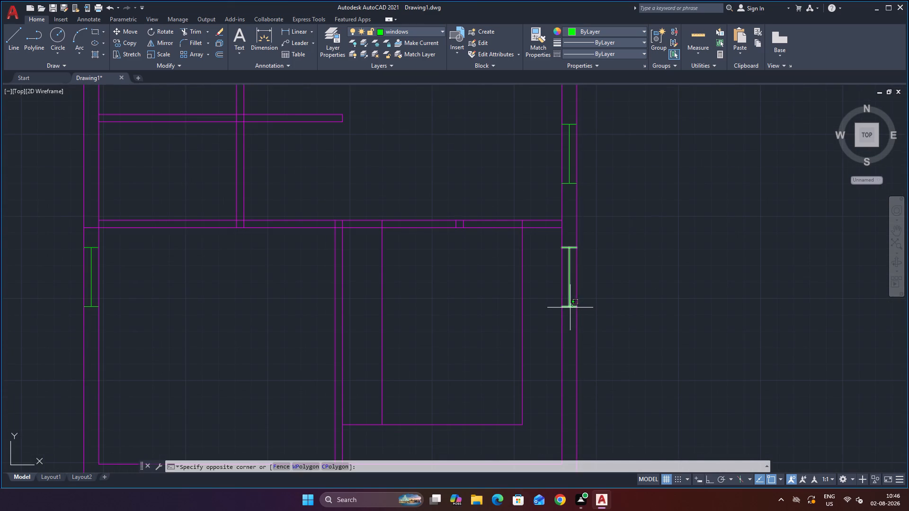
pyautogui.click(570, 308)
pyautogui.write('co')
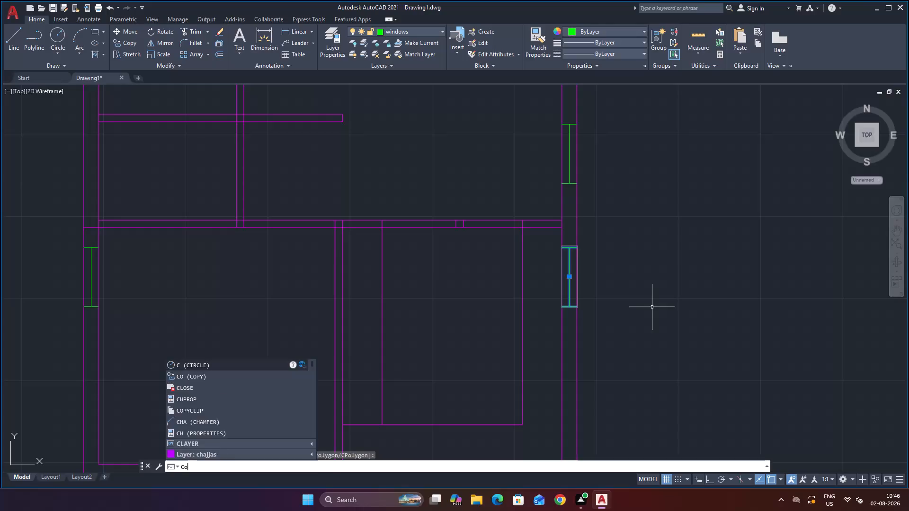
pyautogui.press('Return')
pyautogui.click(570, 284)
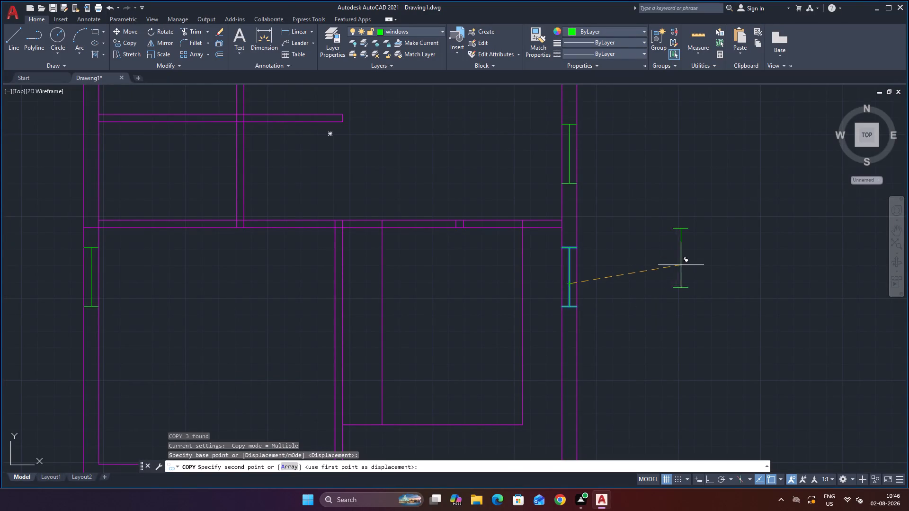
pyautogui.click(687, 264)
pyautogui.press('Escape')
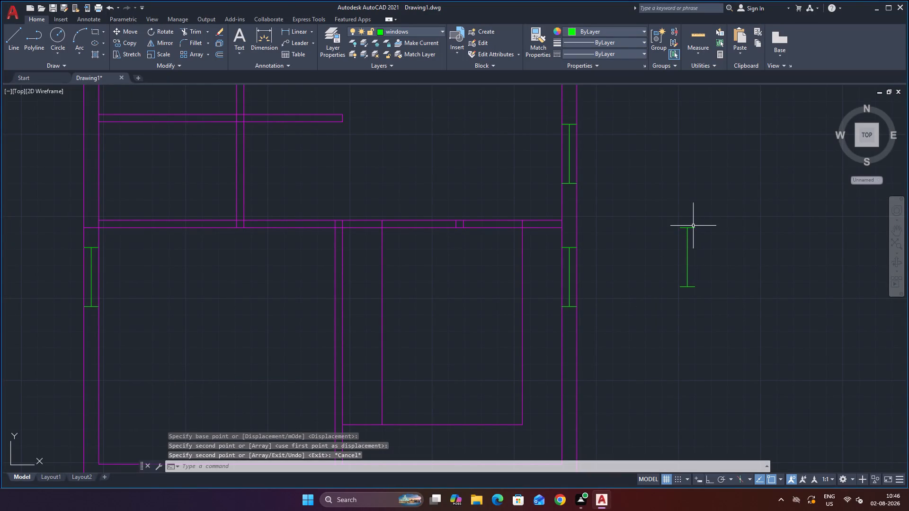
# Rotate the loose window symbol outside the plan by 90° about its lower end corner with Ortho on, making it horizontal.
pyautogui.click(695, 227)
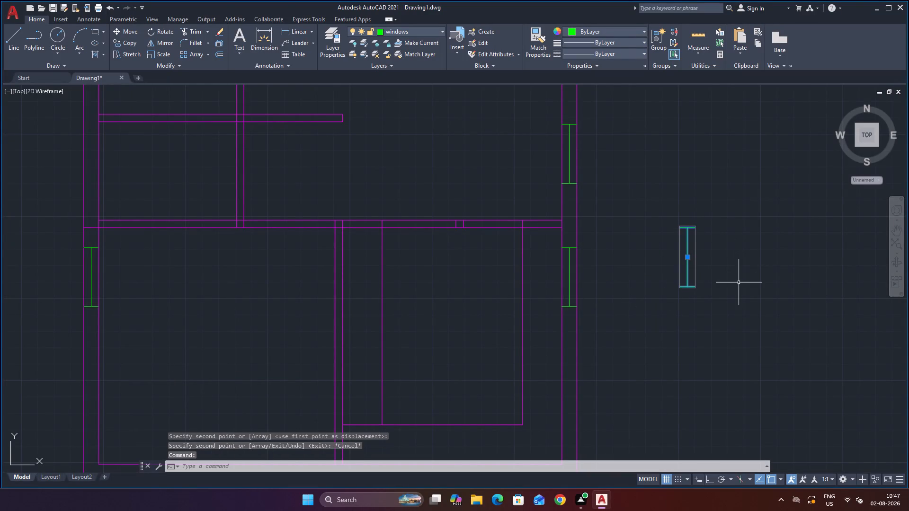
pyautogui.write('ro')
pyautogui.press('Return')
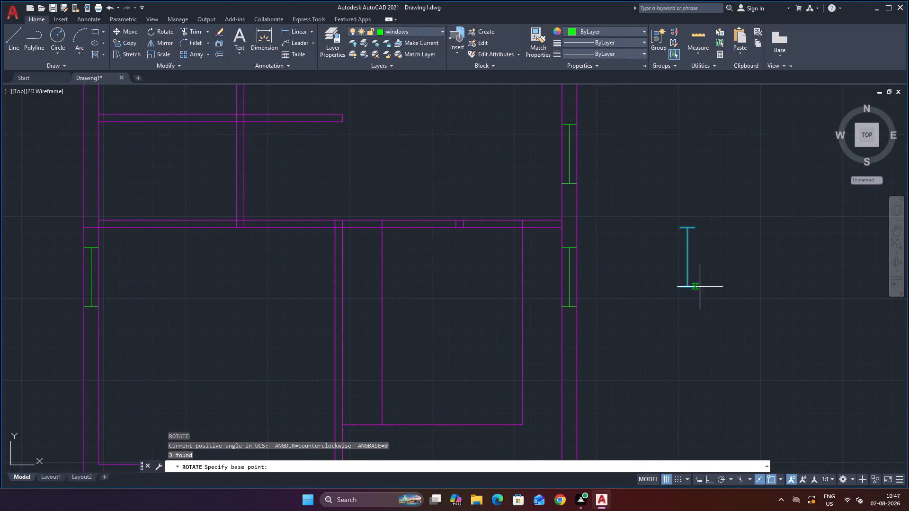
pyautogui.click(696, 288)
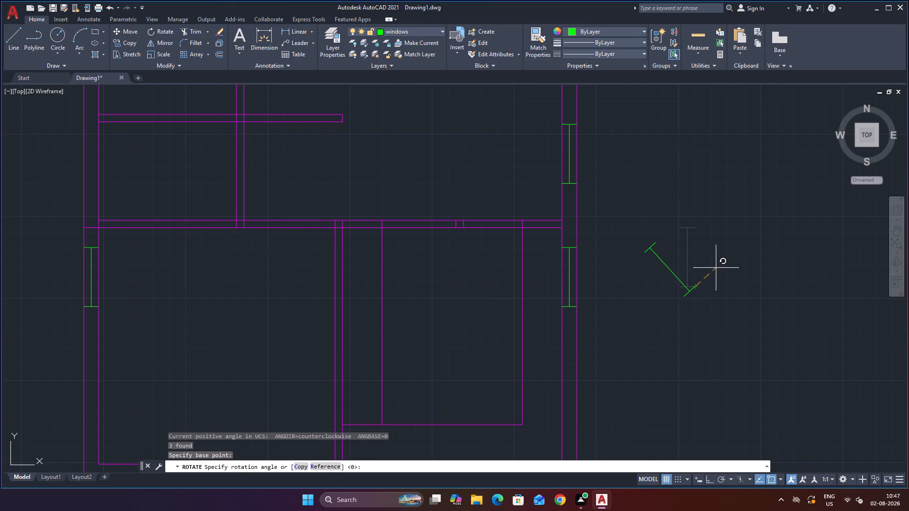
pyautogui.press('F8')
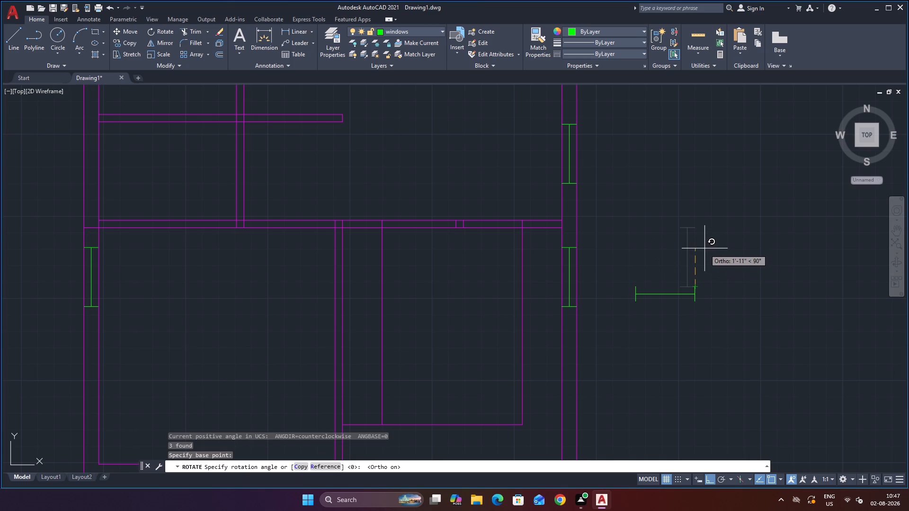
pyautogui.click(704, 248)
pyautogui.click(704, 247)
pyautogui.press('Escape')
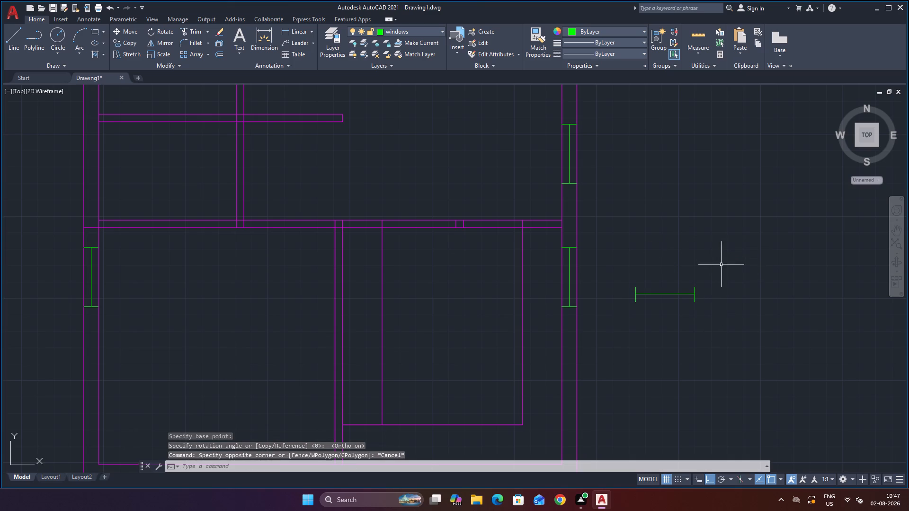
# Copy the horizontal window symbol by its lower-left corner, with Ortho off, into the bottom outer wall below the lower-right room.
pyautogui.scroll(-3, 728, 300)
pyautogui.scroll(2, 717, 339)
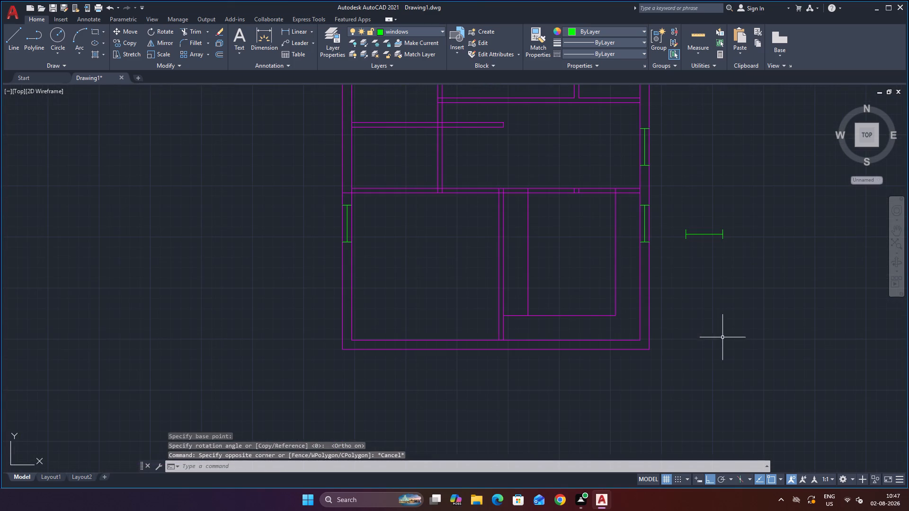
pyautogui.click(723, 237)
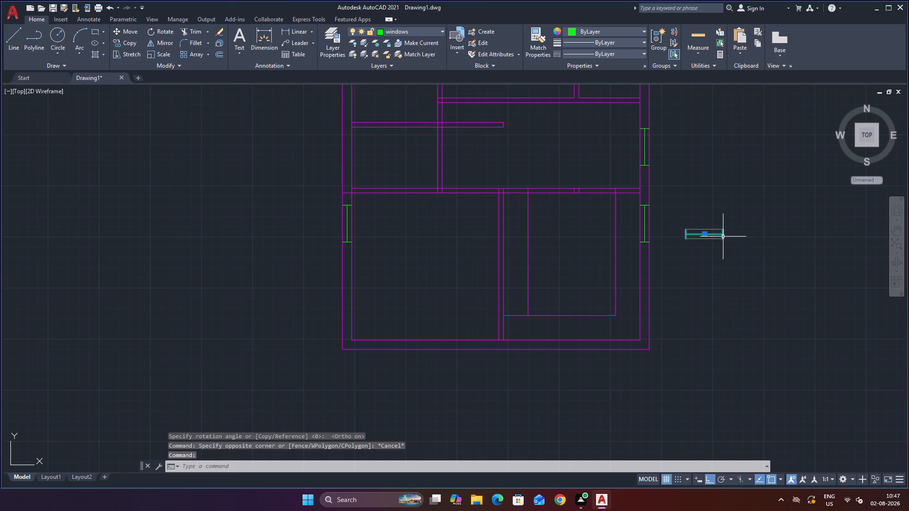
pyautogui.write('co')
pyautogui.press('Return')
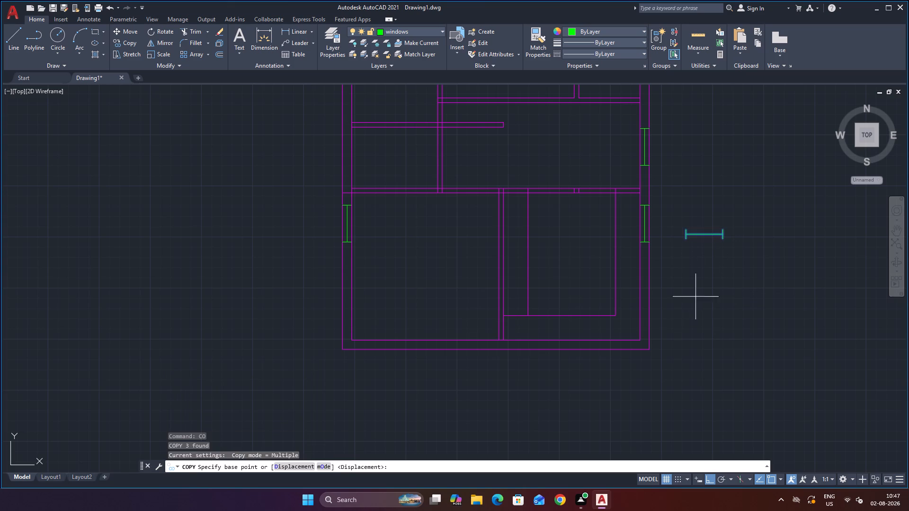
pyautogui.scroll(2, 722, 256)
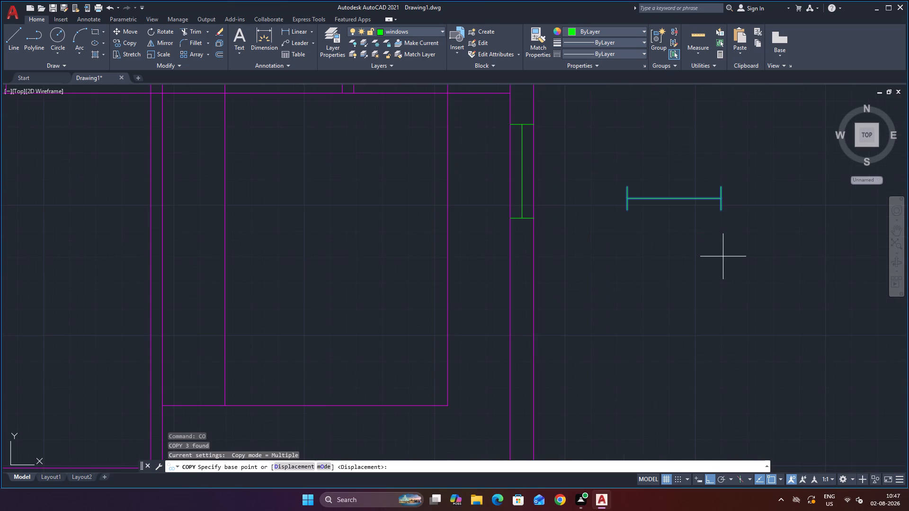
pyautogui.click(630, 211)
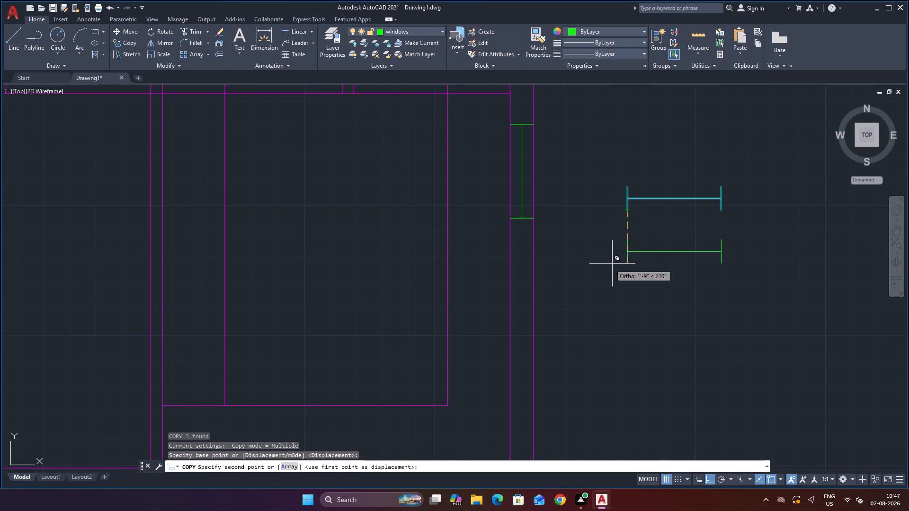
pyautogui.press('F8')
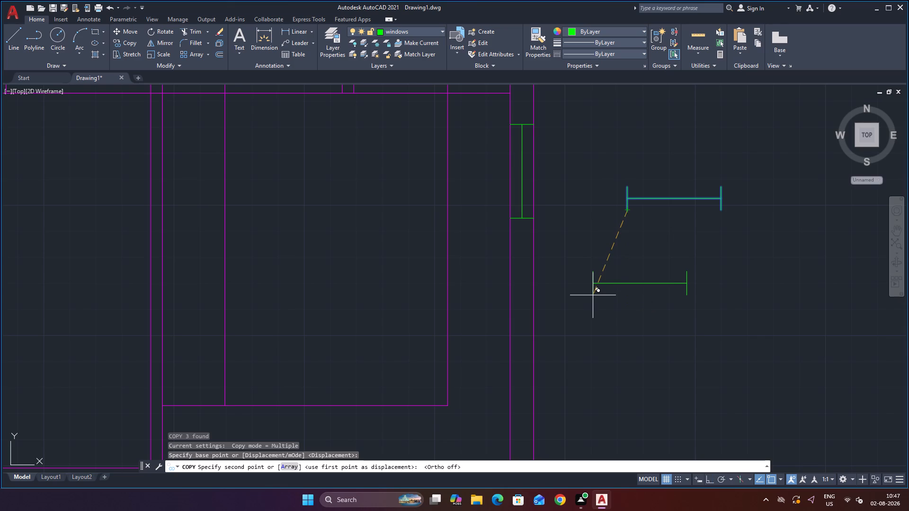
pyautogui.scroll(-4, 593, 296)
pyautogui.scroll(3, 572, 346)
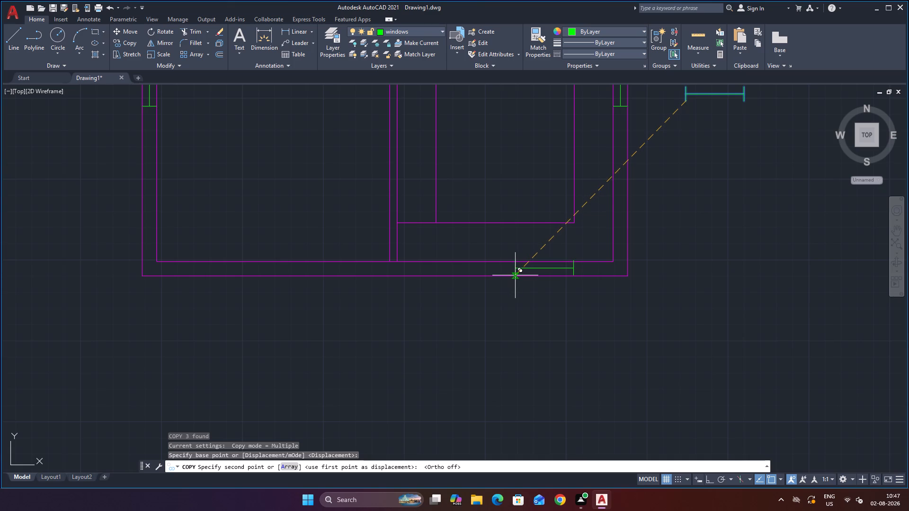
pyautogui.scroll(2, 517, 278)
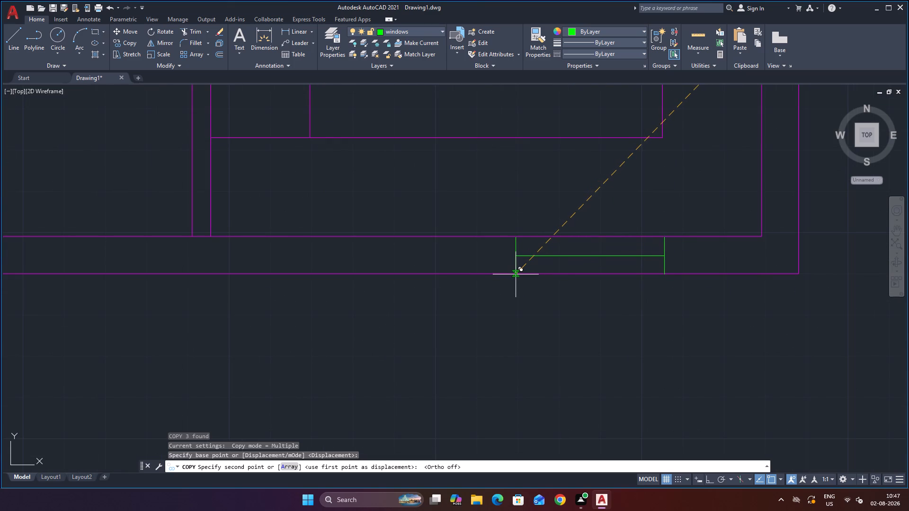
pyautogui.scroll(1, 516, 274)
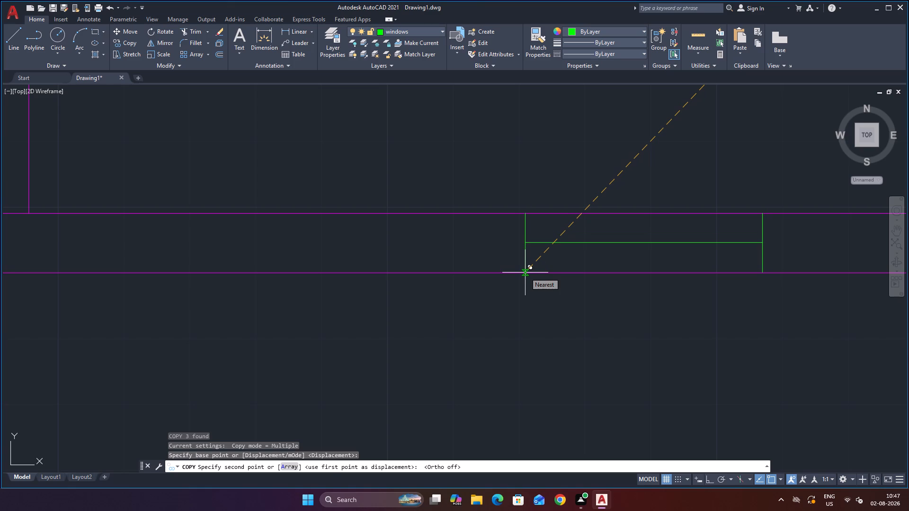
pyautogui.click(525, 273)
pyautogui.scroll(-1, 581, 313)
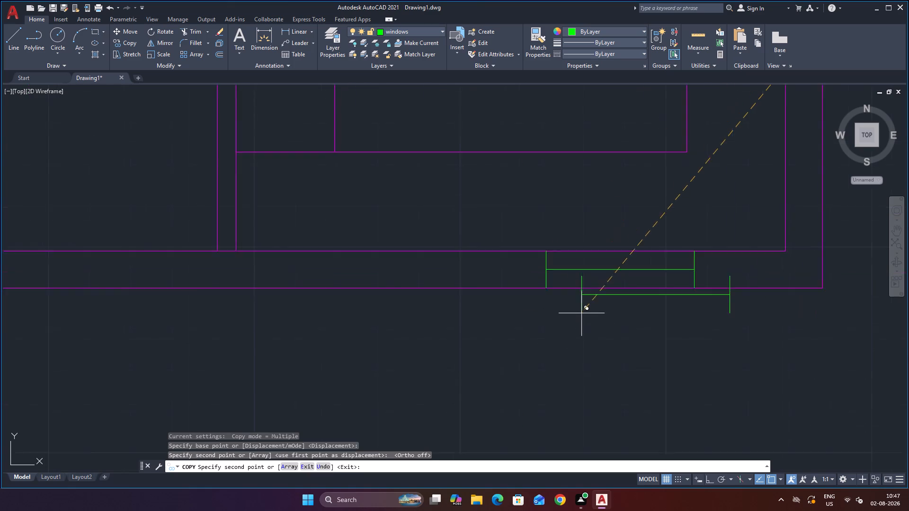
# Place another copy of the horizontal window in the bottom outer wall below the lower-left room, near the central partition.
pyautogui.scroll(-2, 581, 313)
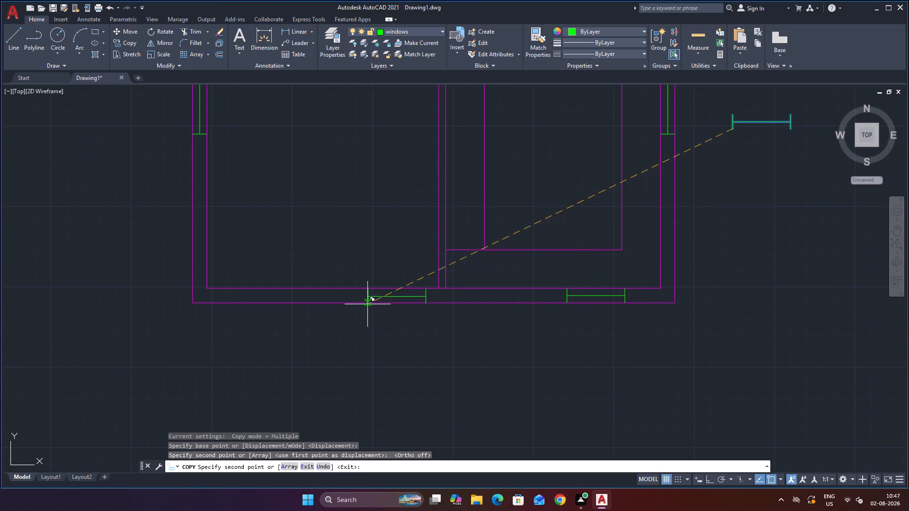
pyautogui.scroll(2, 362, 305)
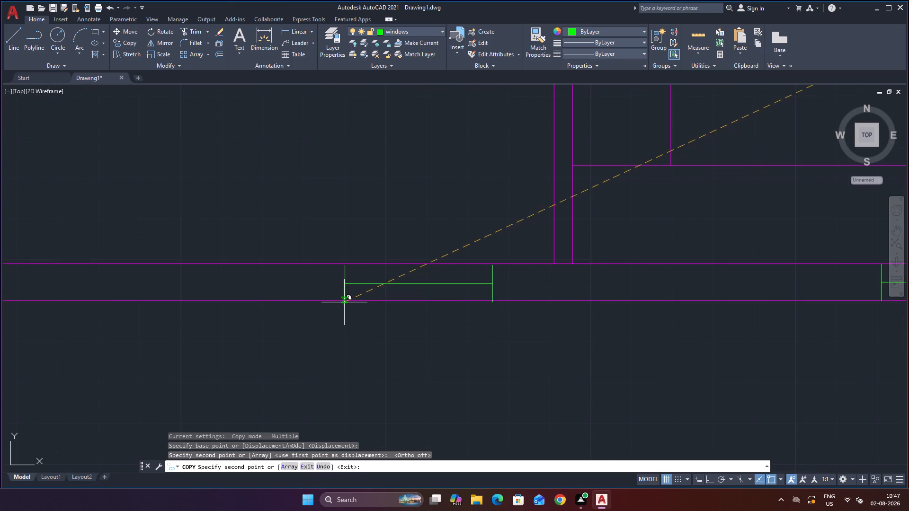
pyautogui.scroll(-2, 333, 300)
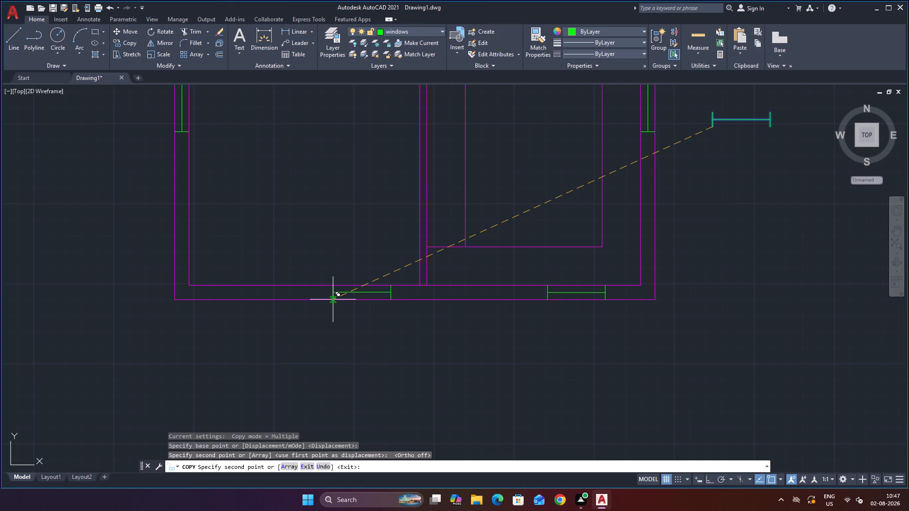
pyautogui.scroll(-1, 333, 300)
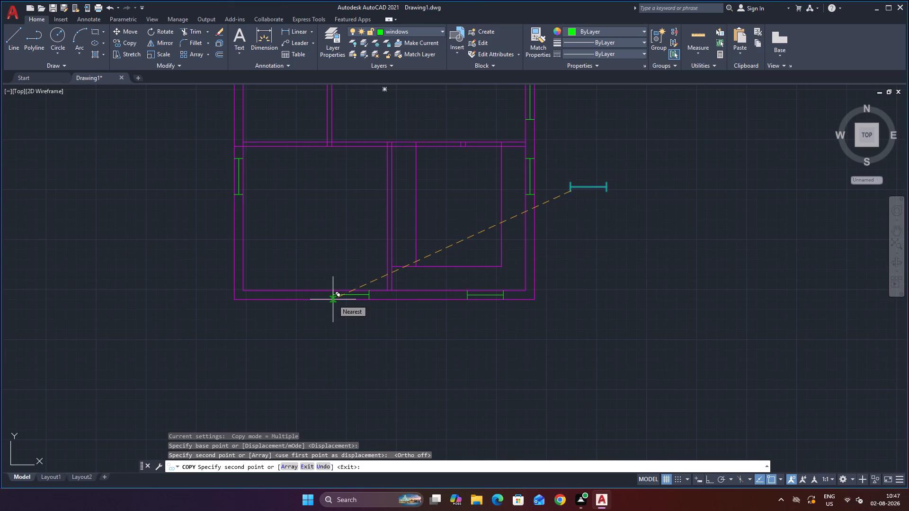
pyautogui.scroll(2, 339, 300)
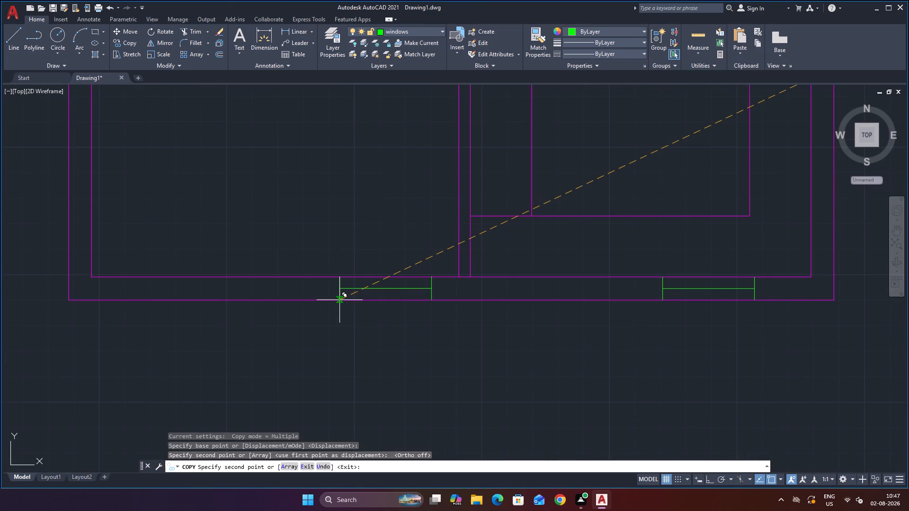
pyautogui.click(339, 300)
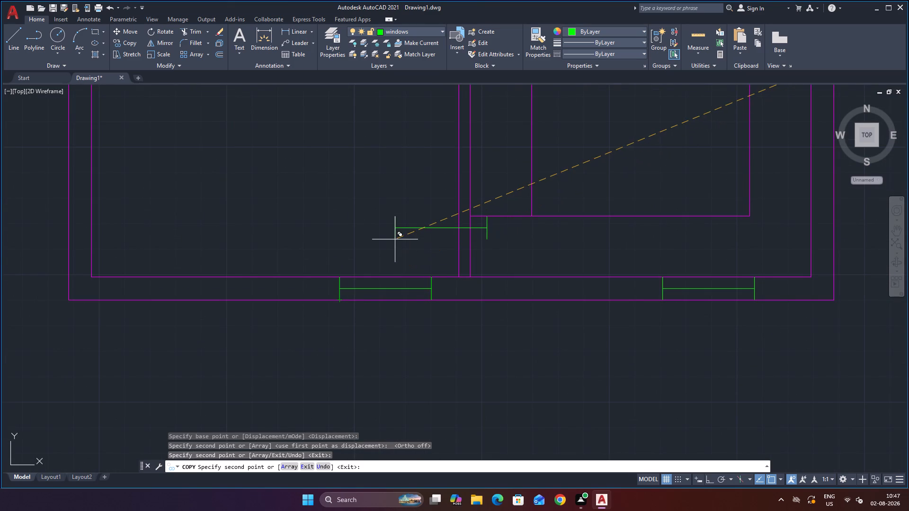
# Place a horizontal window copy in the top outer wall above the upper-left room, just west of the partition.
pyautogui.scroll(2, 395, 239)
pyautogui.scroll(2, 234, 323)
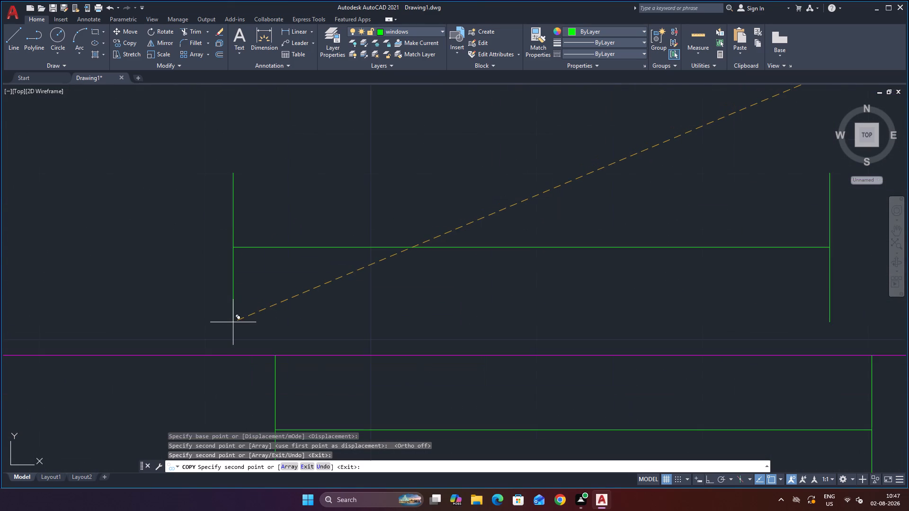
pyautogui.scroll(-9, 281, 310)
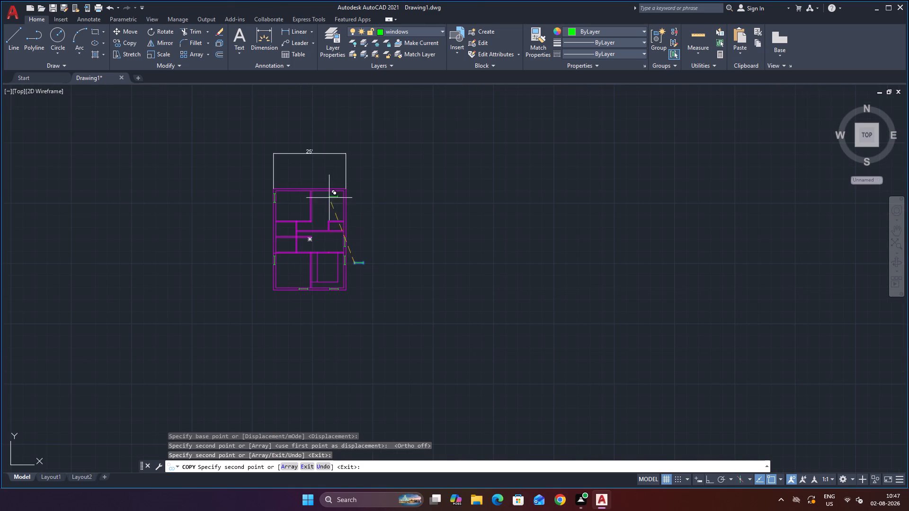
pyautogui.scroll(3, 300, 194)
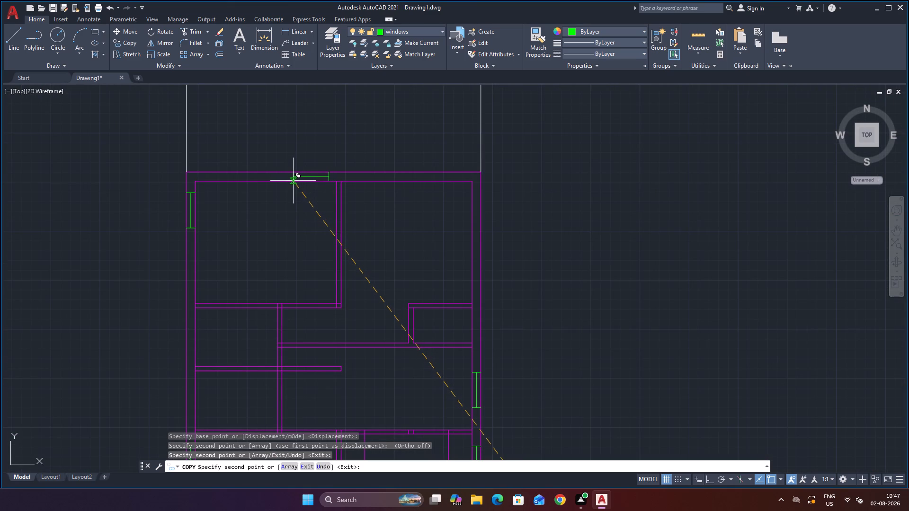
pyautogui.click(293, 181)
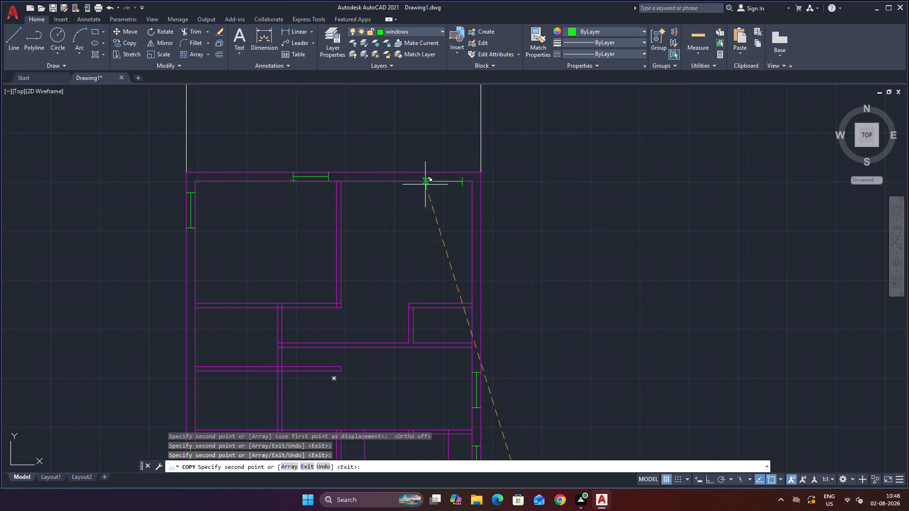
# Place a final horizontal window copy in the top outer wall above the upper-right room and end the Copy command.
pyautogui.scroll(-1, 421, 229)
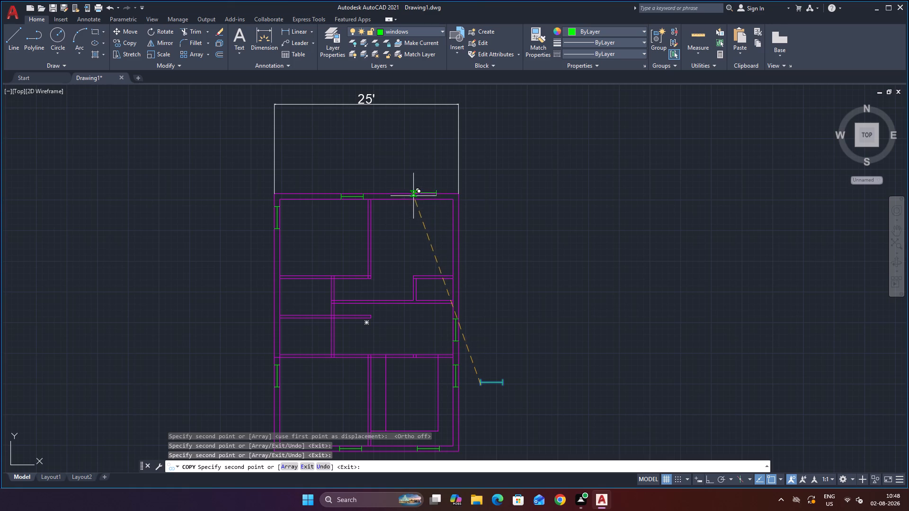
pyautogui.scroll(1, 412, 201)
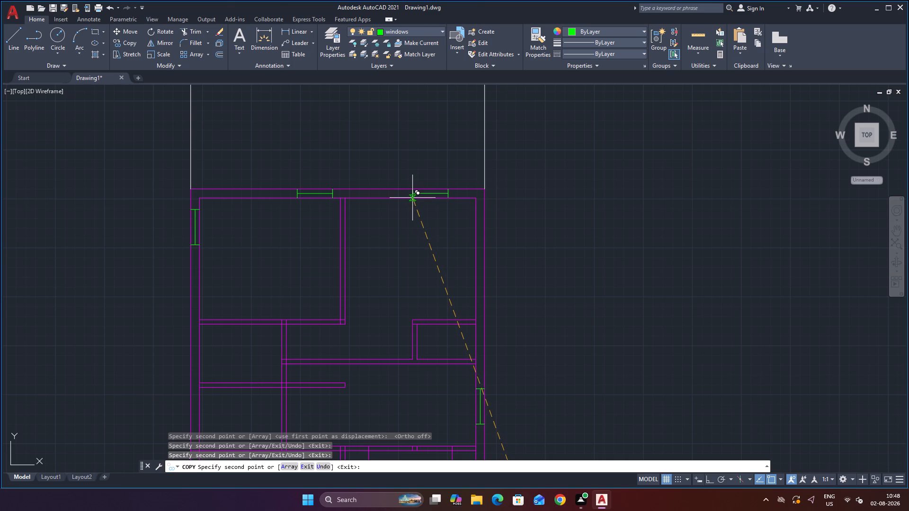
pyautogui.click(414, 198)
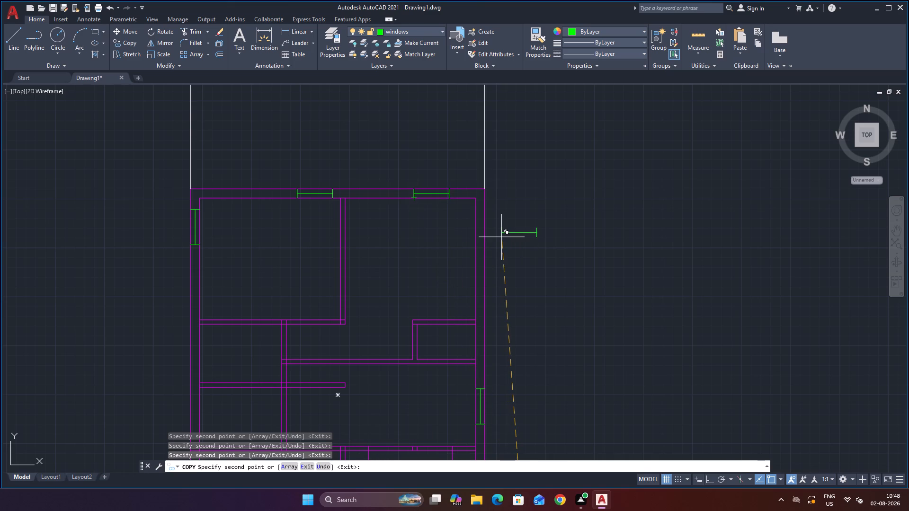
pyautogui.press('Escape')
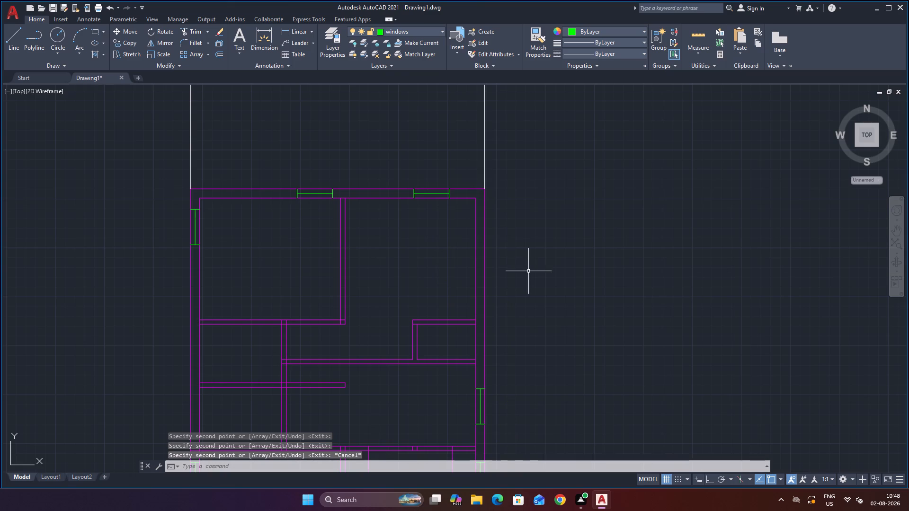
# Copy the vertical window symbol of the upper-left room's outer wall to the empty space west of the plan.
pyautogui.scroll(-3, 529, 269)
pyautogui.scroll(2, 534, 342)
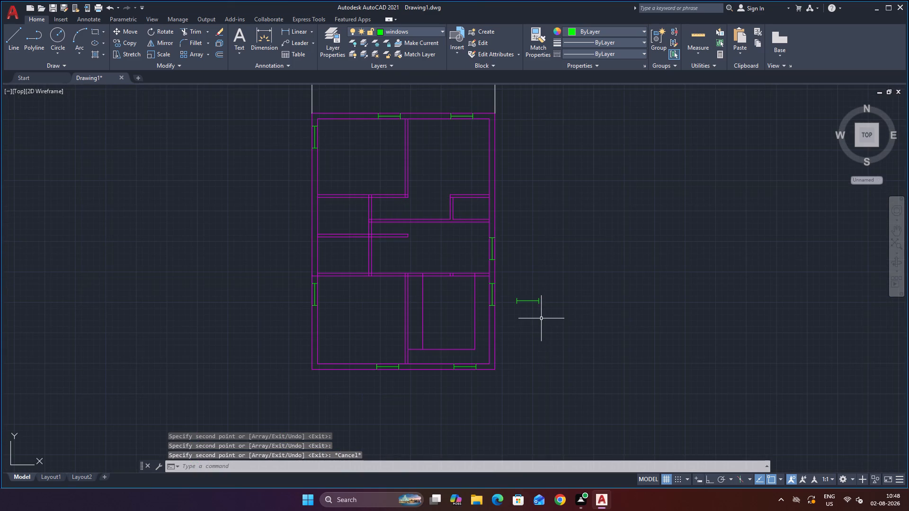
pyautogui.scroll(1, 541, 318)
pyautogui.scroll(-1, 390, 247)
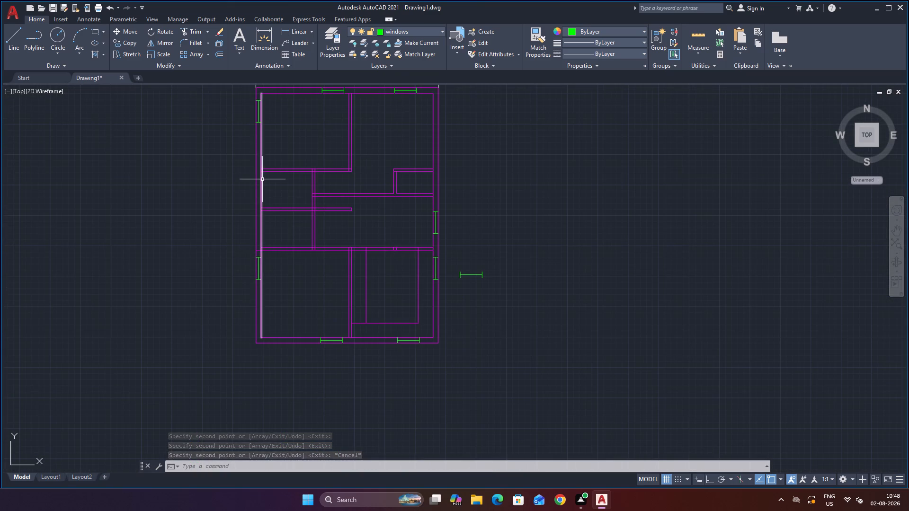
pyautogui.scroll(1, 244, 194)
pyautogui.scroll(-1, 270, 187)
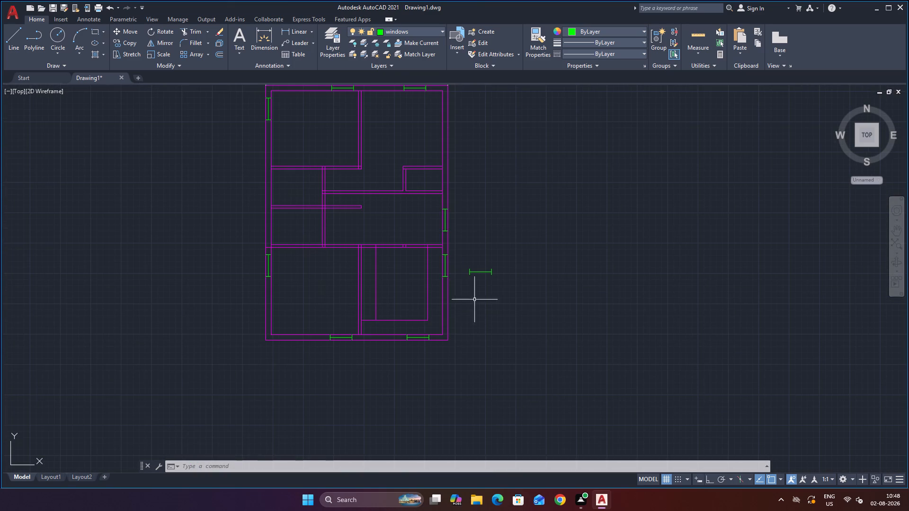
pyautogui.scroll(1, 292, 132)
pyautogui.scroll(-3, 293, 138)
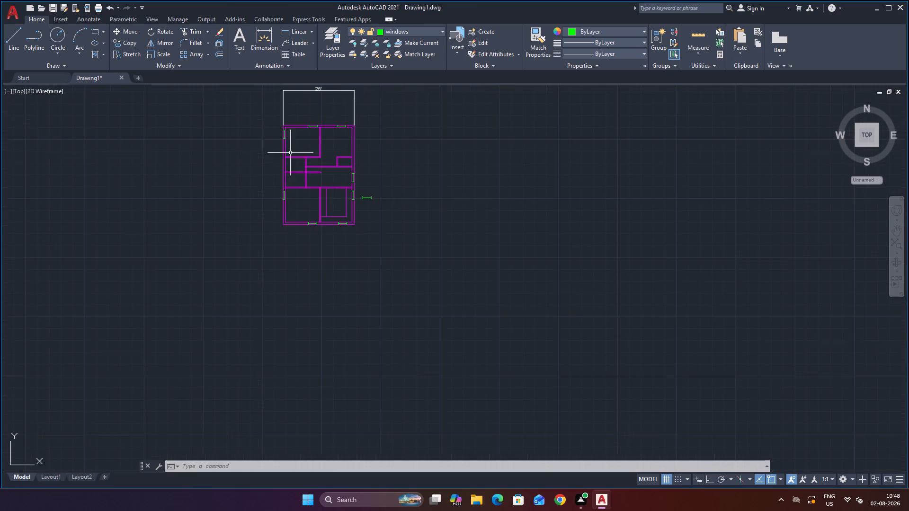
pyautogui.scroll(3, 266, 130)
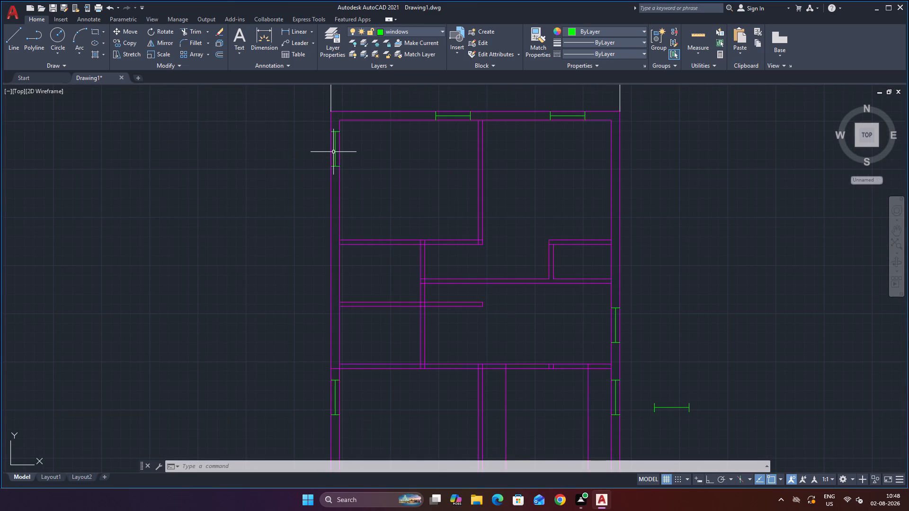
pyautogui.click(336, 149)
pyautogui.press('c')
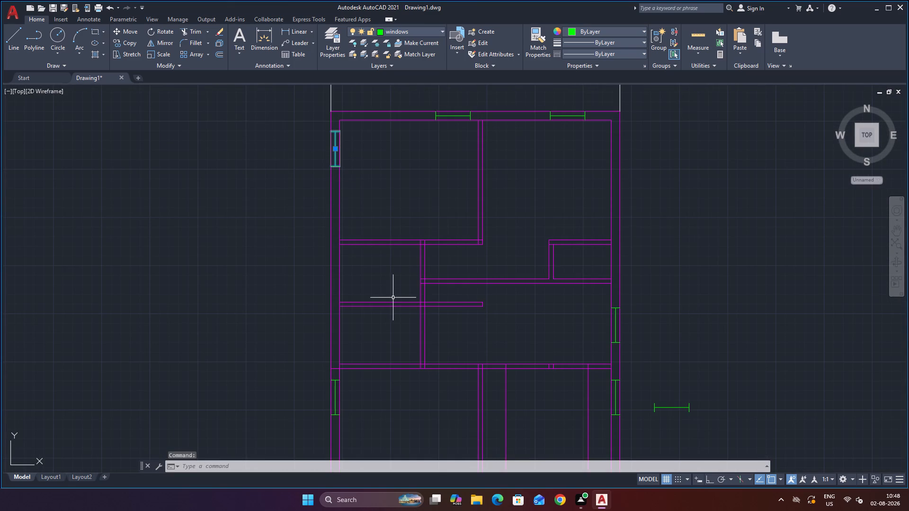
pyautogui.press('o')
pyautogui.press('Return')
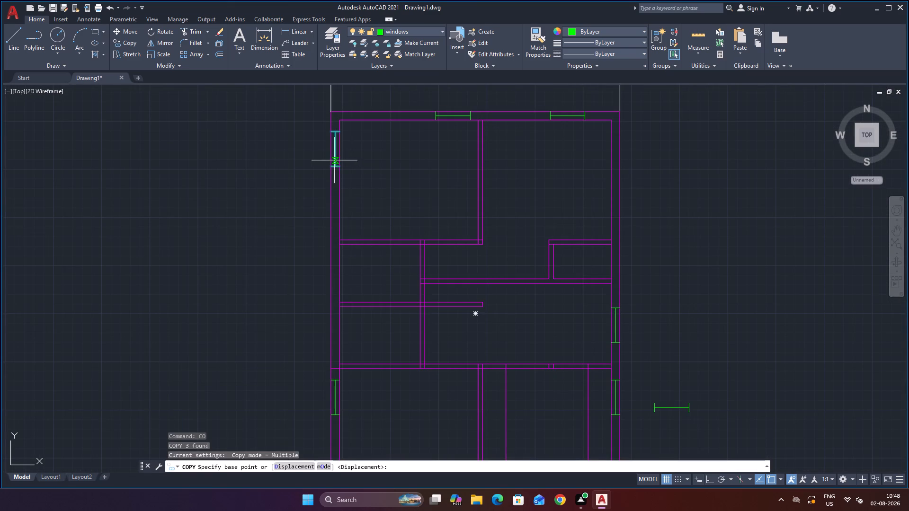
pyautogui.click(334, 160)
pyautogui.click(250, 185)
pyautogui.press('Escape')
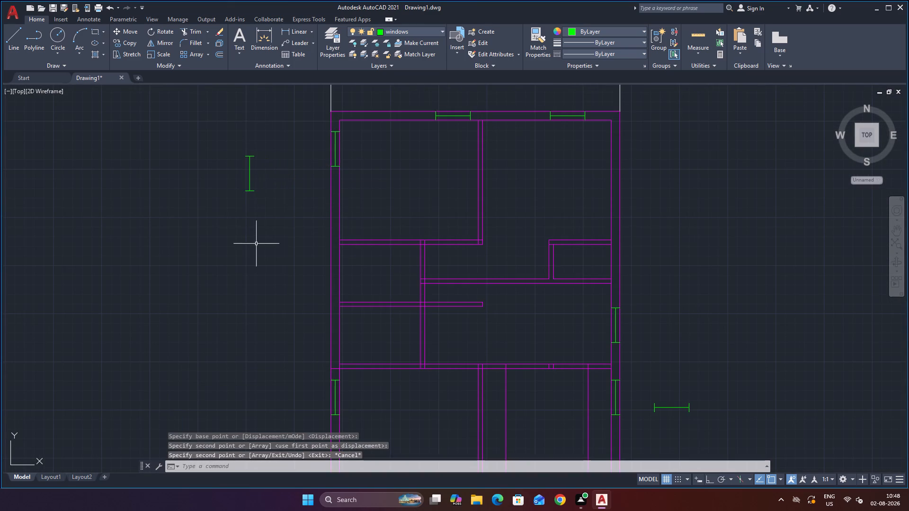
pyautogui.press('Escape')
# Scale the loose window symbol west of the plan from its lower corner, using its length as reference, to 2'.
pyautogui.write('sc')
pyautogui.press('Return')
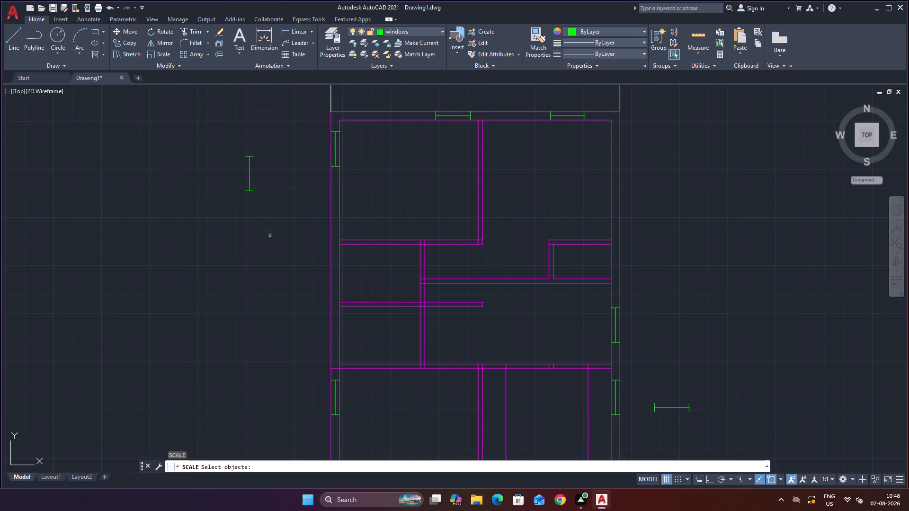
pyautogui.click(250, 179)
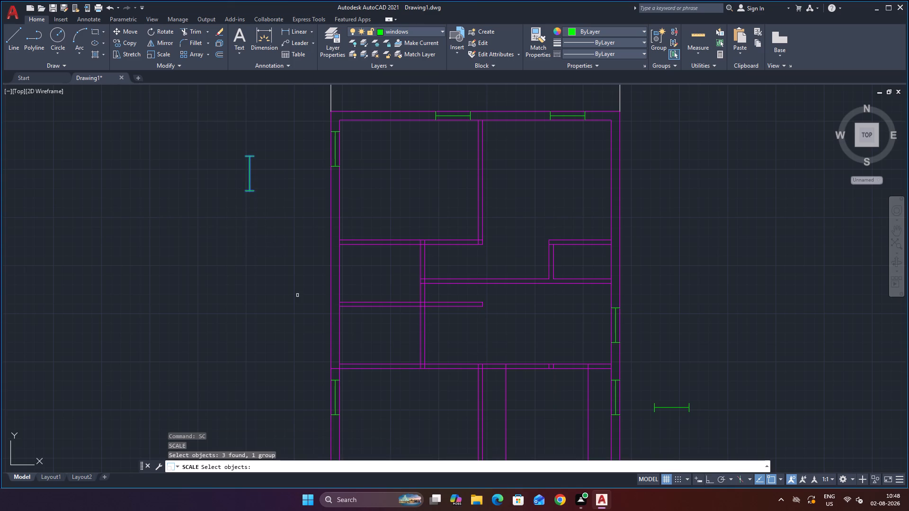
pyautogui.press('Return')
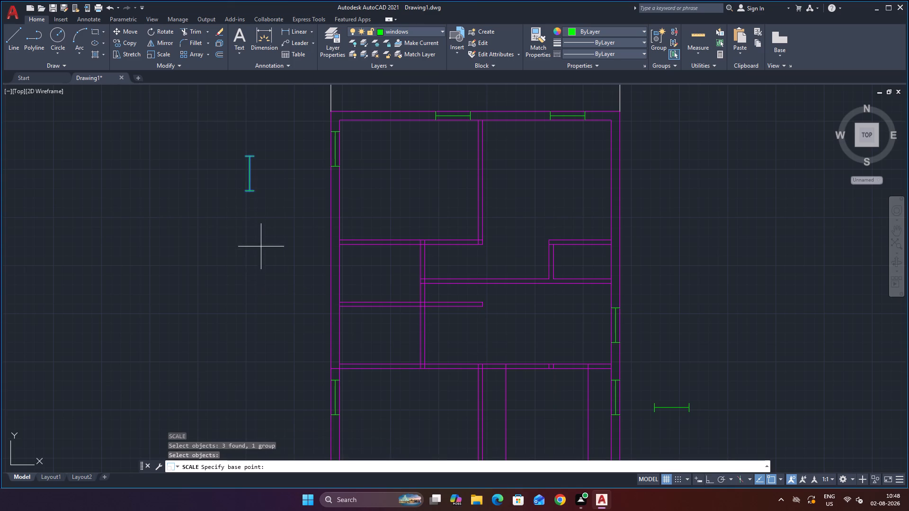
pyautogui.click(247, 192)
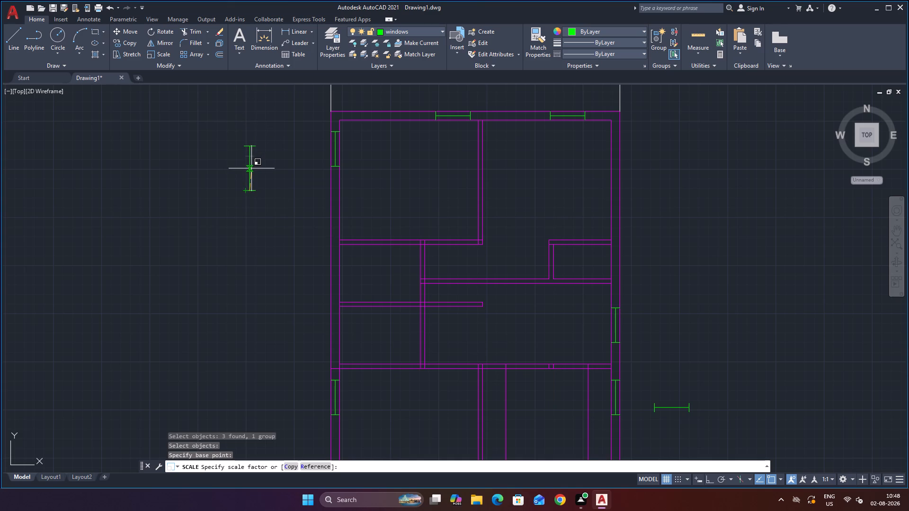
pyautogui.press('r')
pyautogui.press('Return')
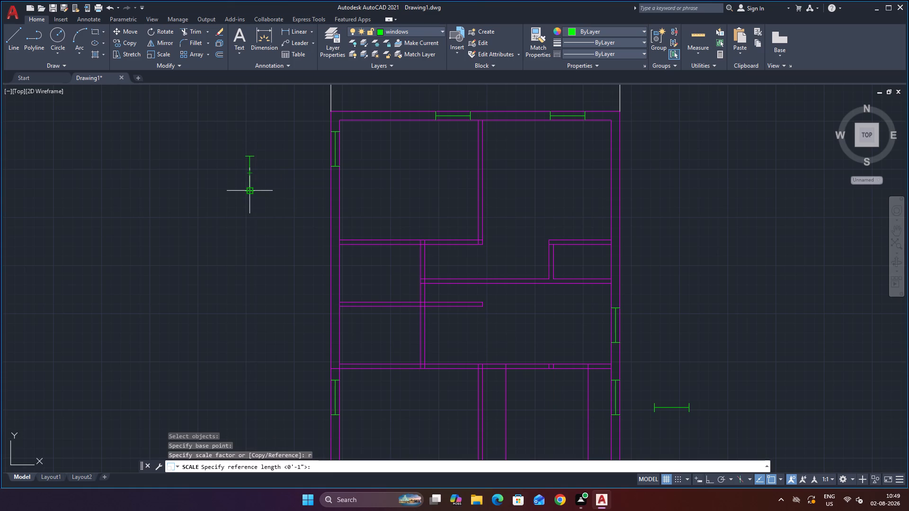
pyautogui.click(247, 193)
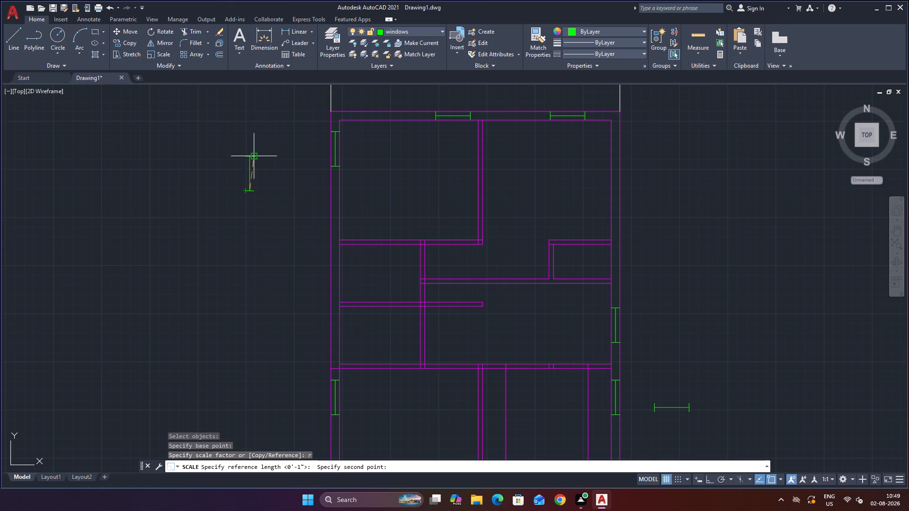
pyautogui.click(247, 158)
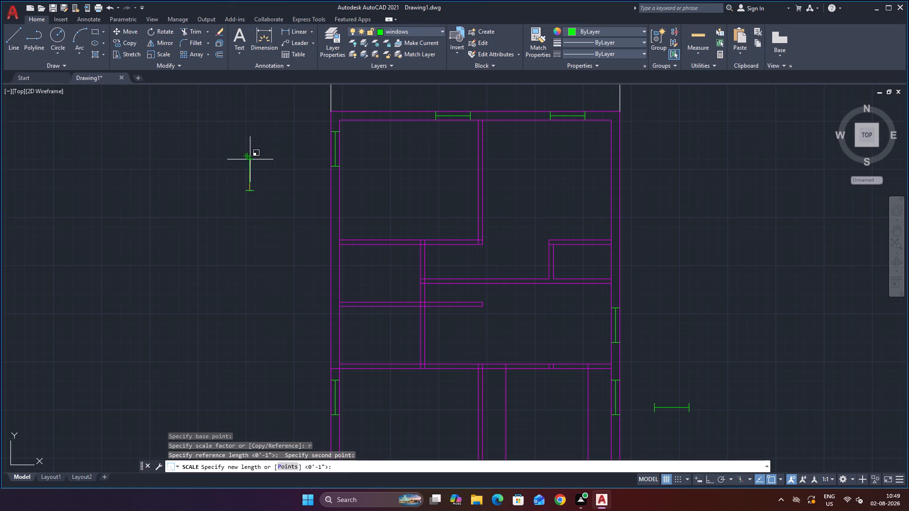
pyautogui.press('F8')
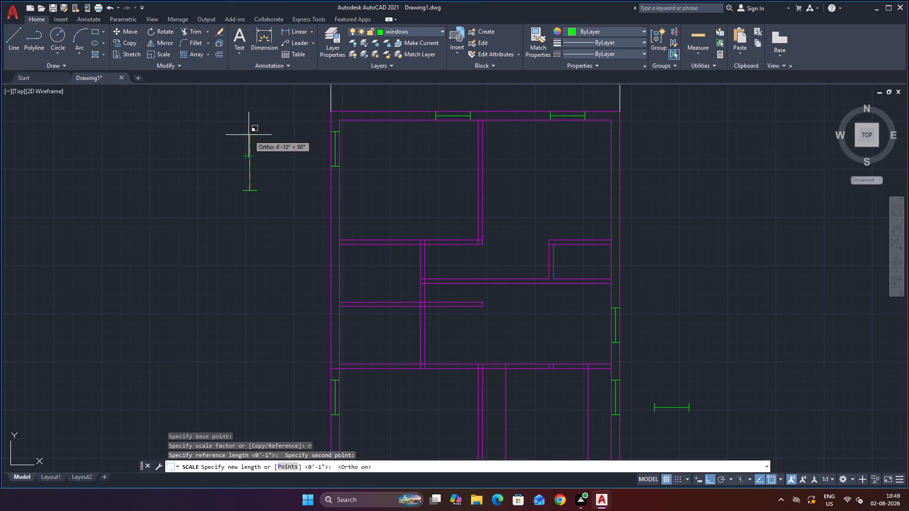
pyautogui.write("2'")
pyautogui.press('Return')
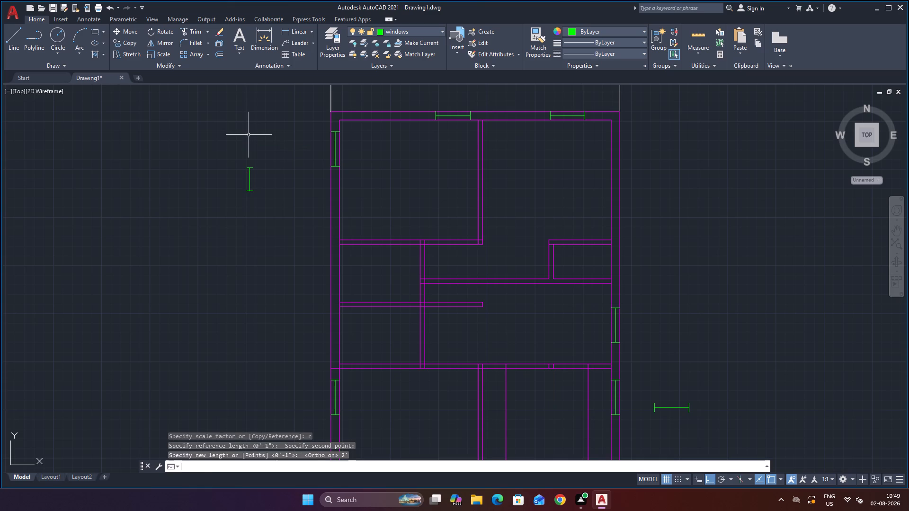
pyautogui.press('Escape')
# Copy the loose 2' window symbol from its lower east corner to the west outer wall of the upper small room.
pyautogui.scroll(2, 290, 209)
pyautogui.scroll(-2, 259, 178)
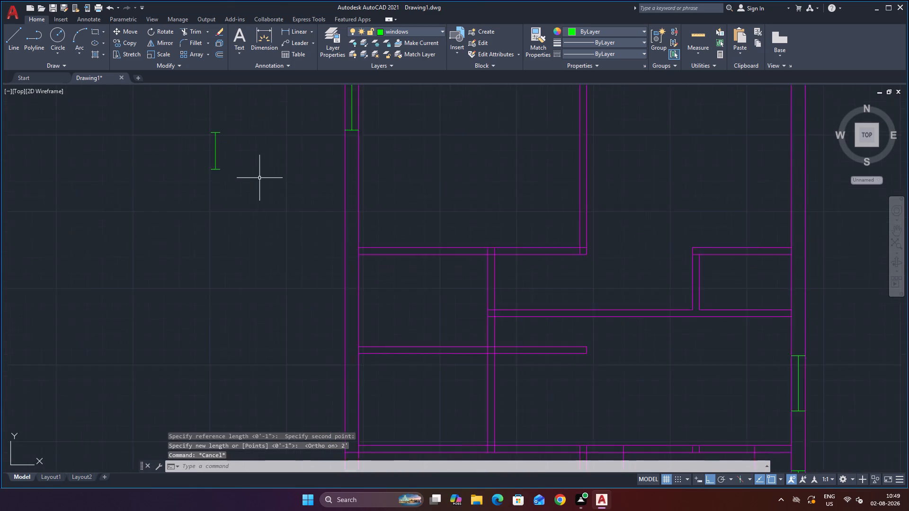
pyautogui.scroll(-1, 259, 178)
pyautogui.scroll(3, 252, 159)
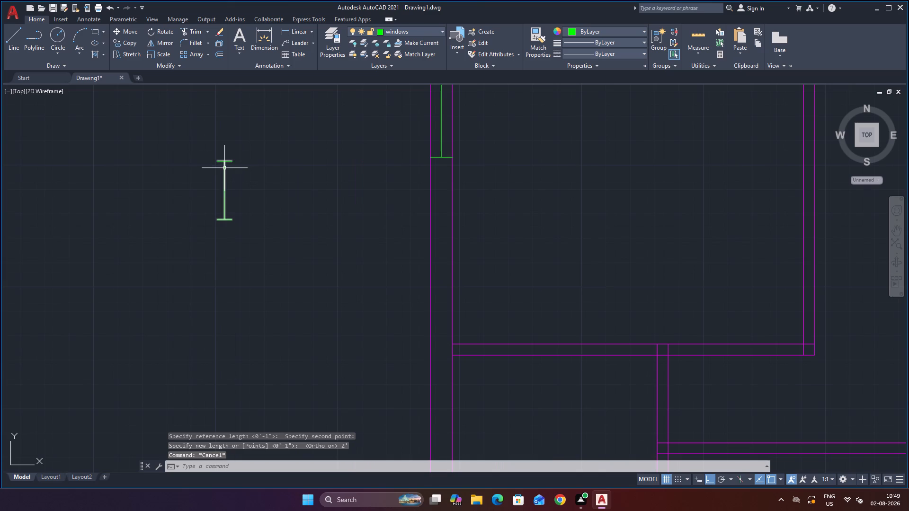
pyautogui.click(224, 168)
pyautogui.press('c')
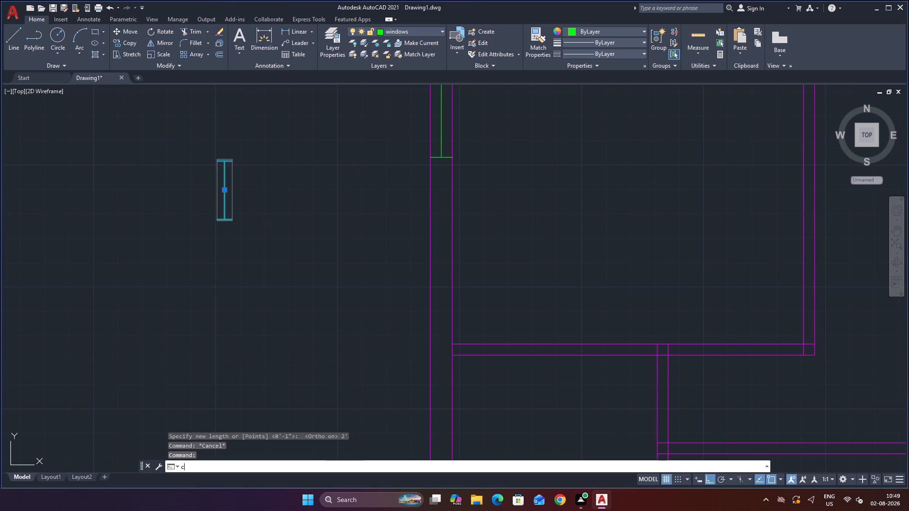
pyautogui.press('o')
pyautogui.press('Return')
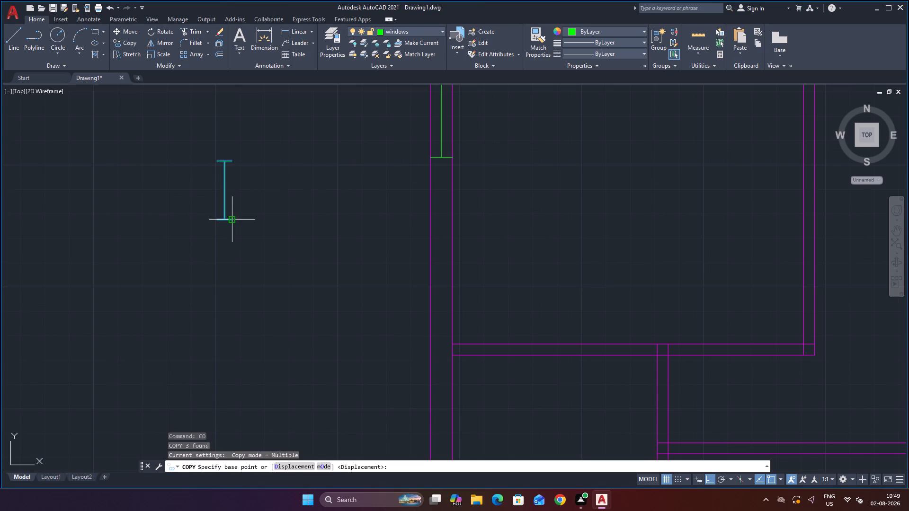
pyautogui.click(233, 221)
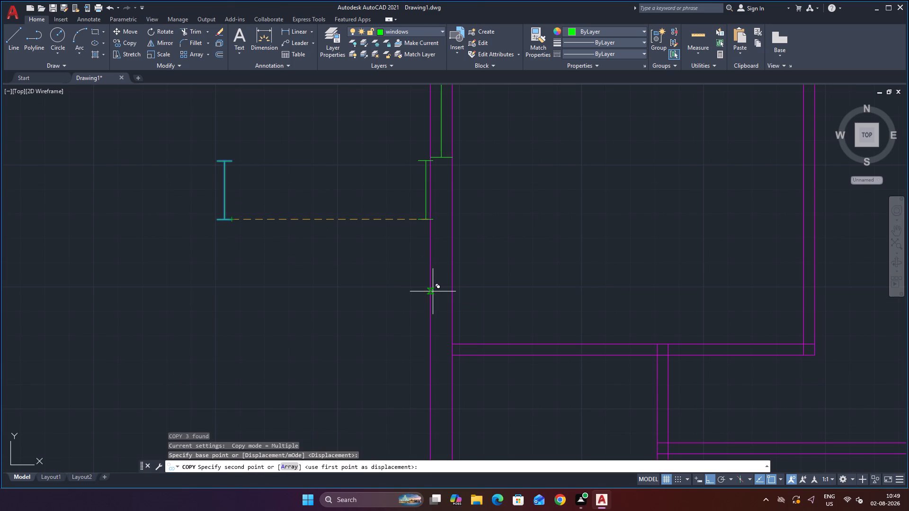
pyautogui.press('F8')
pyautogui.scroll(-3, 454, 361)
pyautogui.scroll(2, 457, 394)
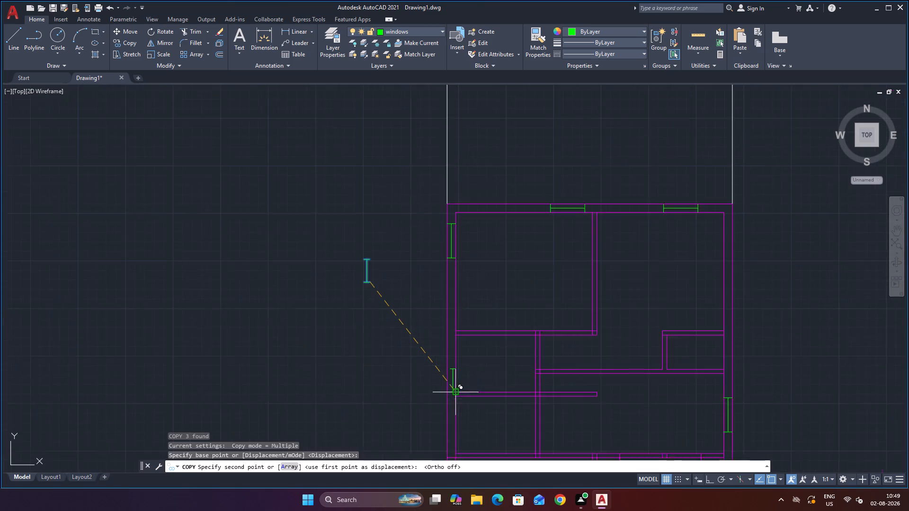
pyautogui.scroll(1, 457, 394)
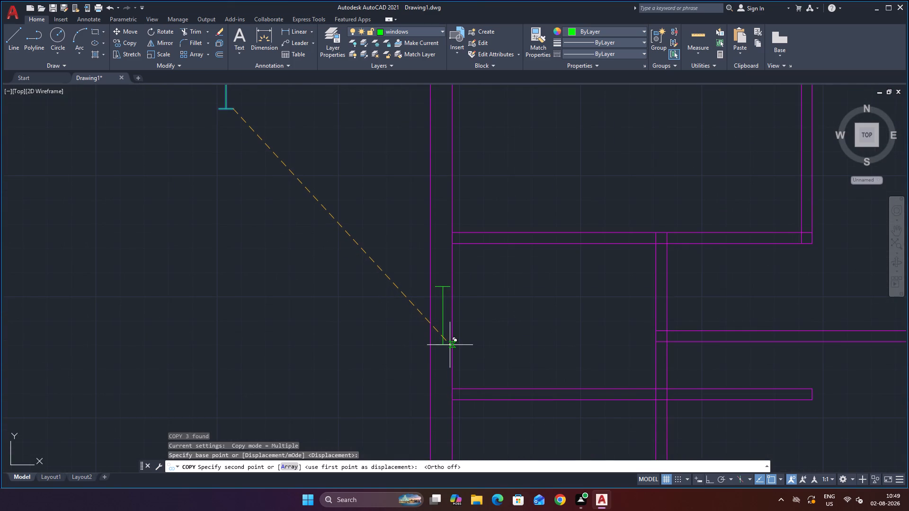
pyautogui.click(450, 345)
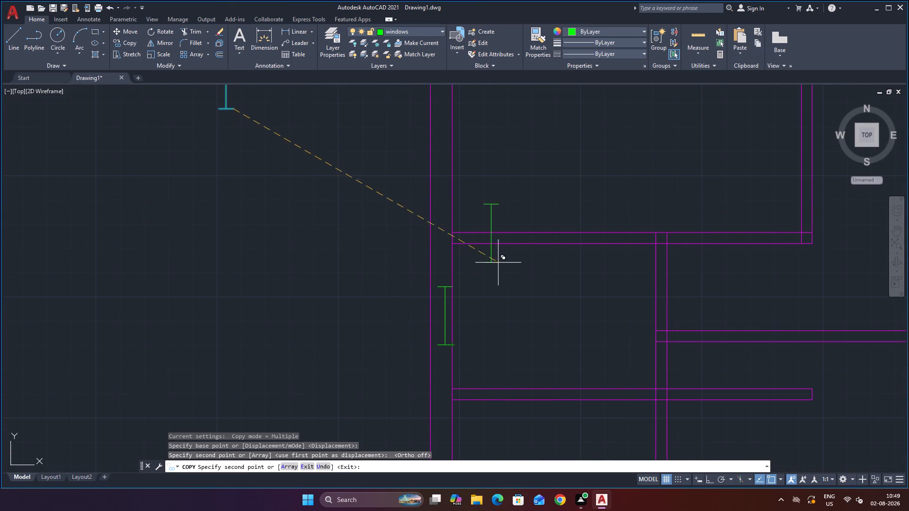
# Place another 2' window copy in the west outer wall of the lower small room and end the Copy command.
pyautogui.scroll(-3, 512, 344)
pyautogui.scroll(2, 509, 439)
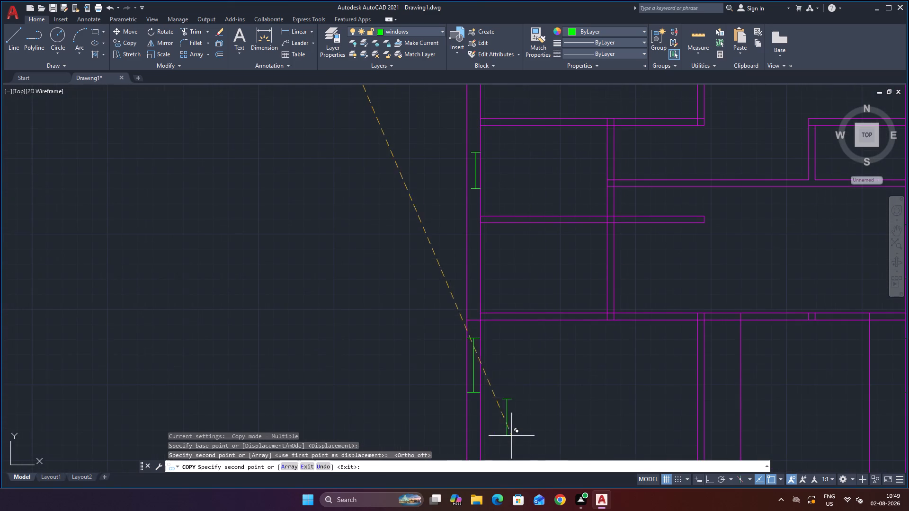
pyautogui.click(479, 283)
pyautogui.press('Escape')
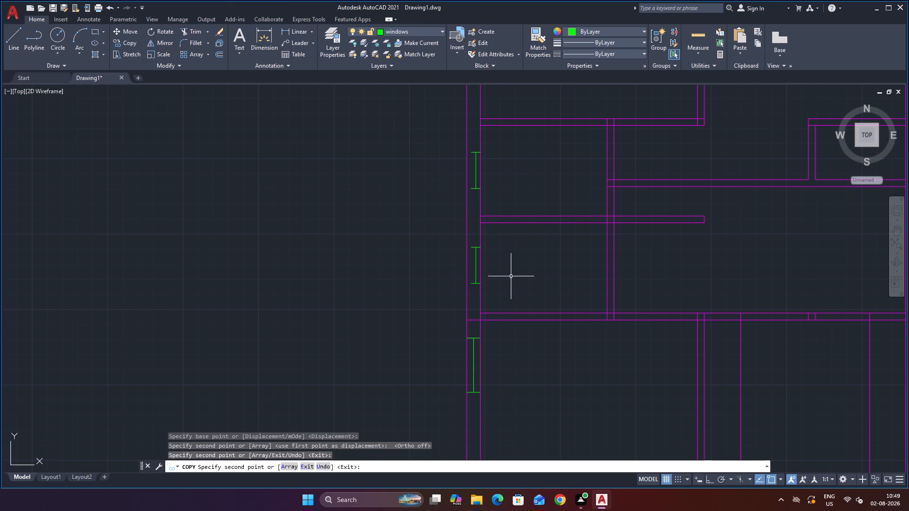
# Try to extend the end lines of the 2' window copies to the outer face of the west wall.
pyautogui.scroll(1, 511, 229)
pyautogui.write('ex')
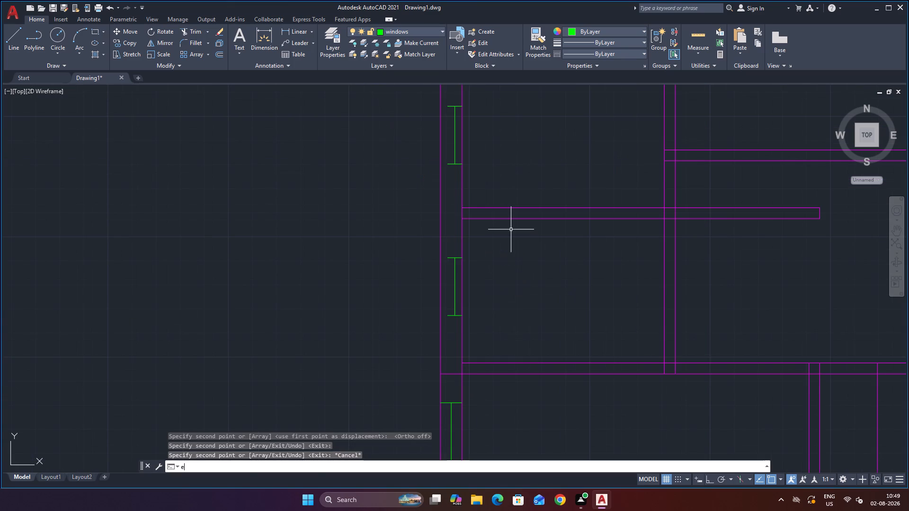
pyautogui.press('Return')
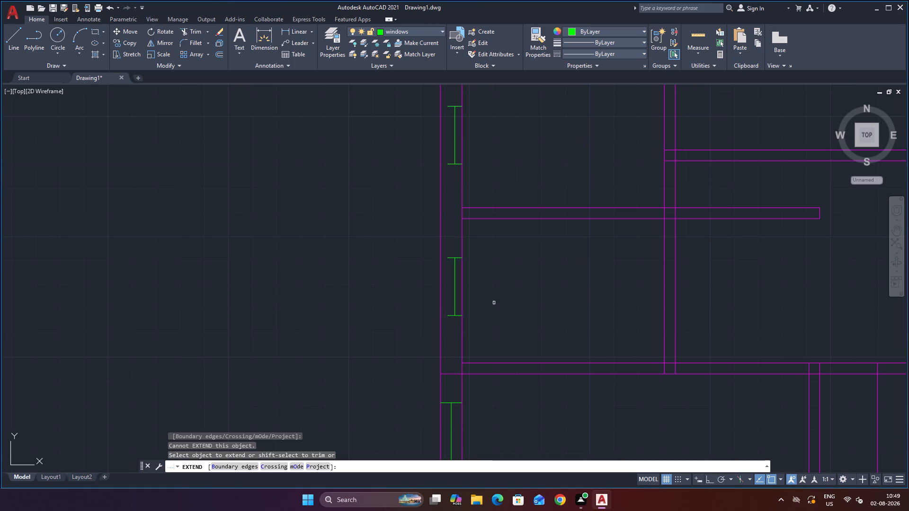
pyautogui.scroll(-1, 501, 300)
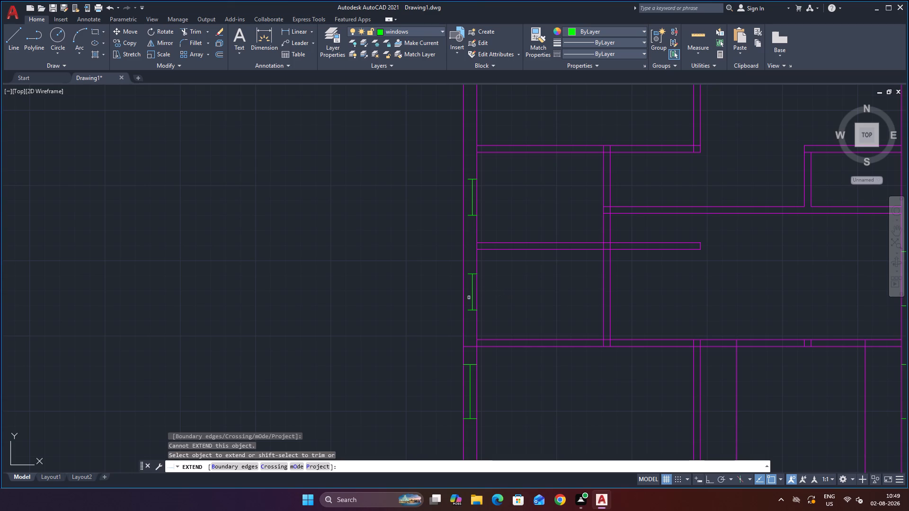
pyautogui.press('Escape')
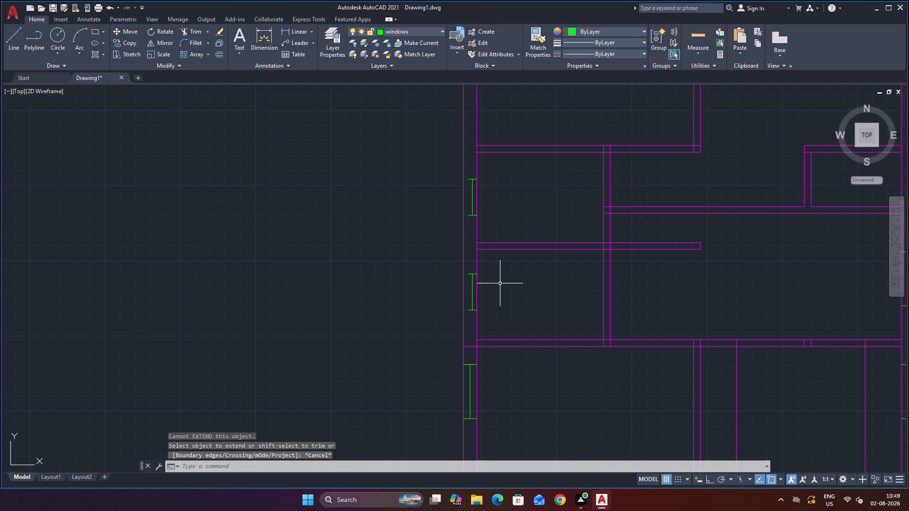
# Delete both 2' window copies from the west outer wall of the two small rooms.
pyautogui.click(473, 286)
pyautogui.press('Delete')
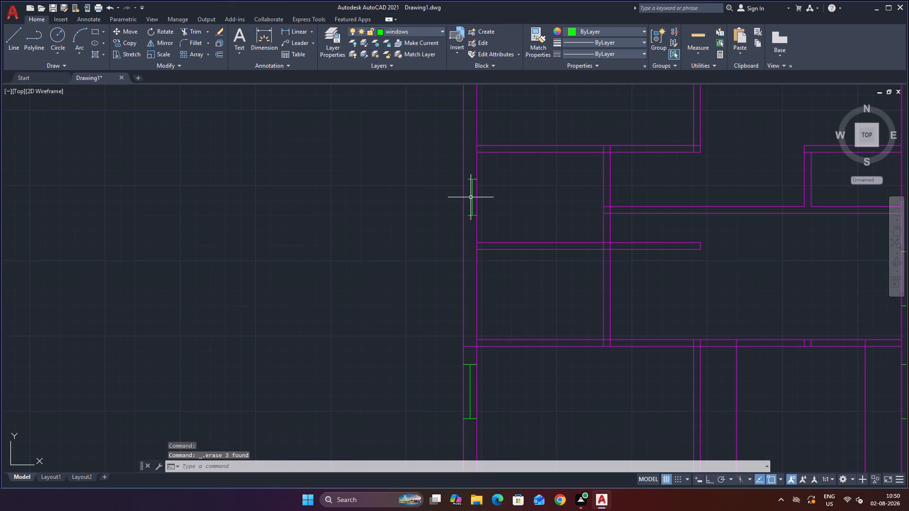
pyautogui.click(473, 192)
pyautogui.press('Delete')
# Extend the upper line of the wall below the lower small room to the outer face of the west wall.
pyautogui.scroll(-2, 511, 320)
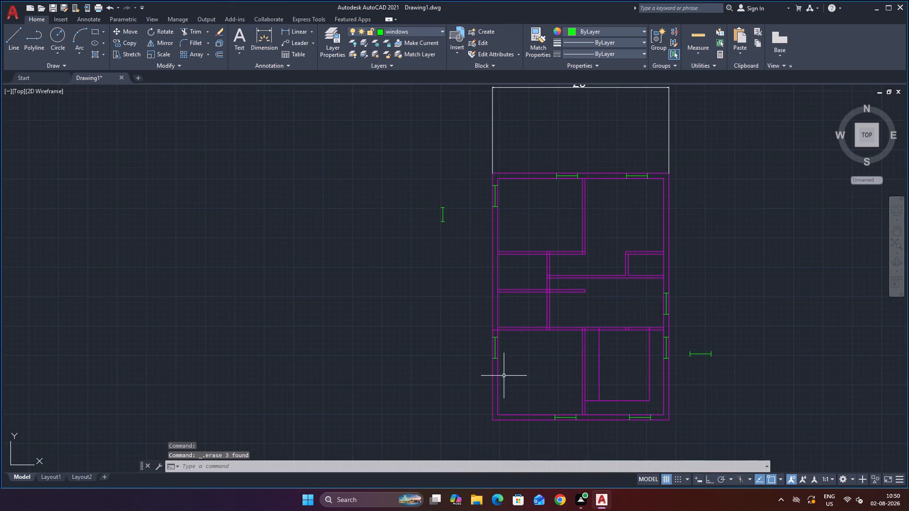
pyautogui.scroll(1, 513, 372)
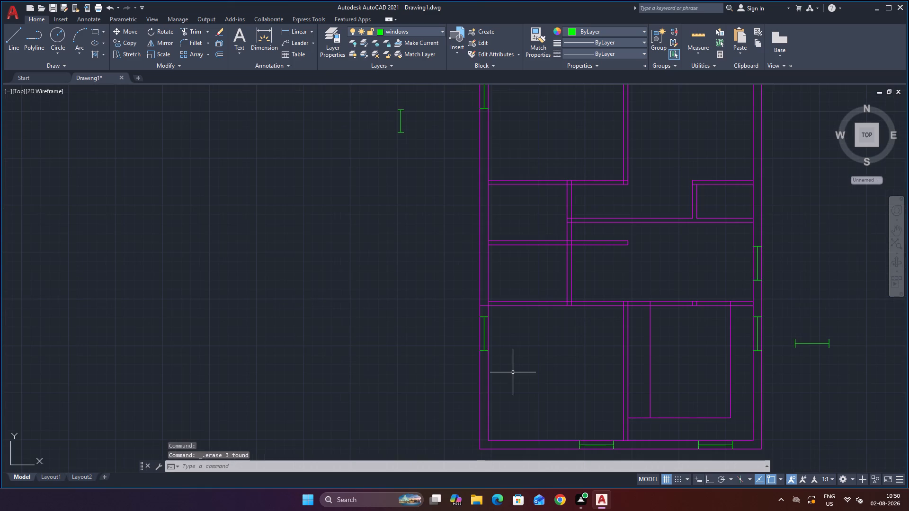
pyautogui.scroll(1, 523, 366)
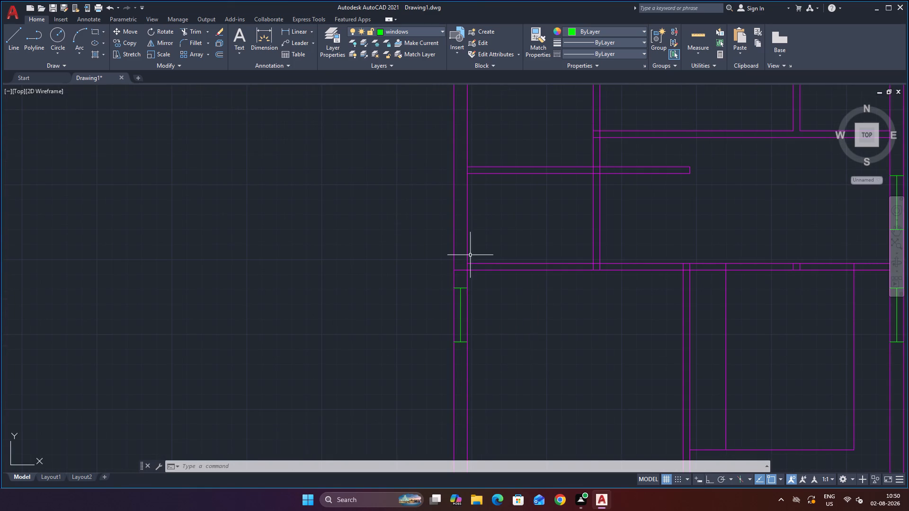
pyautogui.scroll(-3, 484, 240)
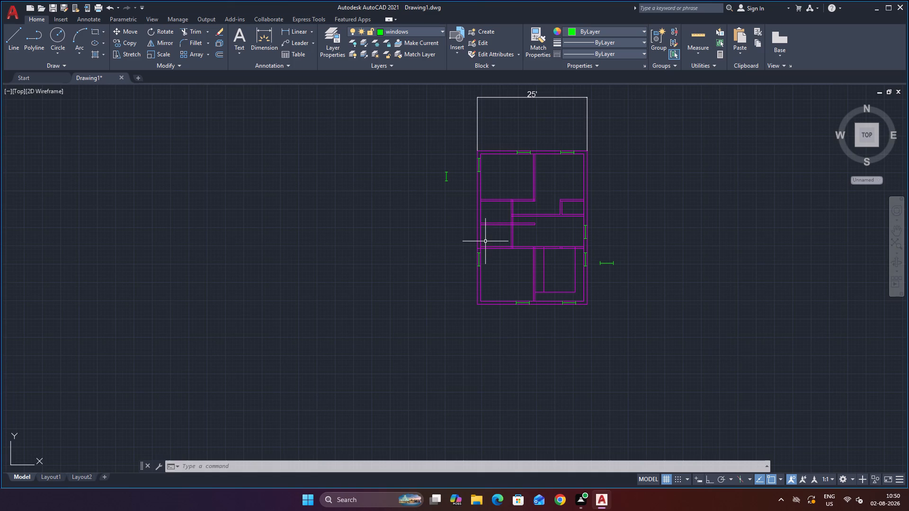
pyautogui.scroll(2, 493, 200)
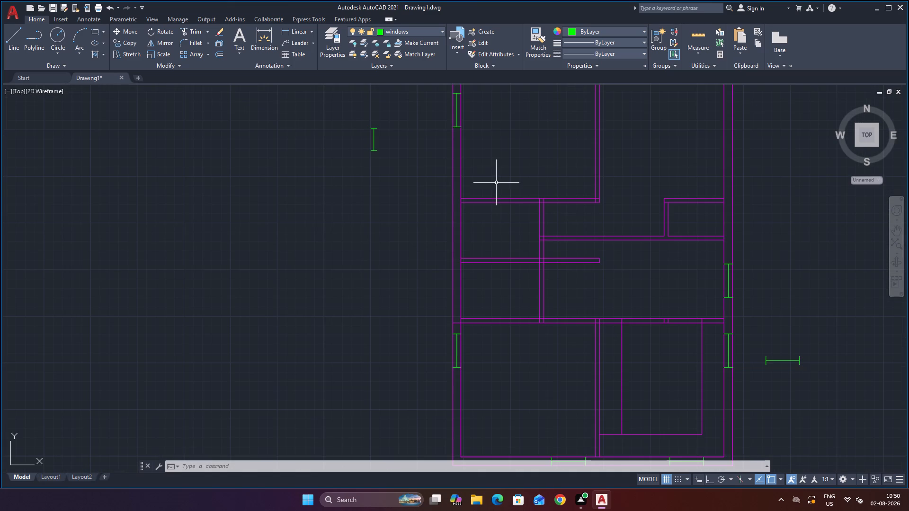
pyautogui.press('Escape')
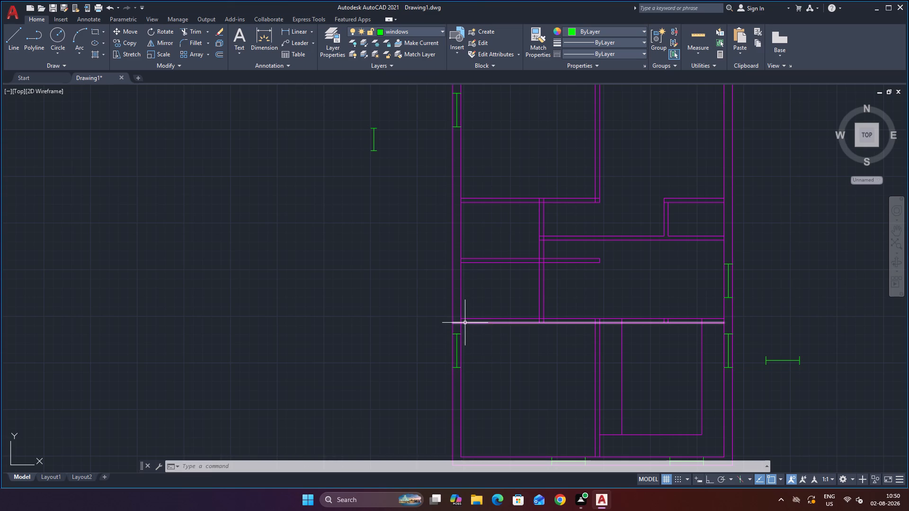
pyautogui.write('ex')
pyautogui.press('Return')
pyautogui.click(469, 318)
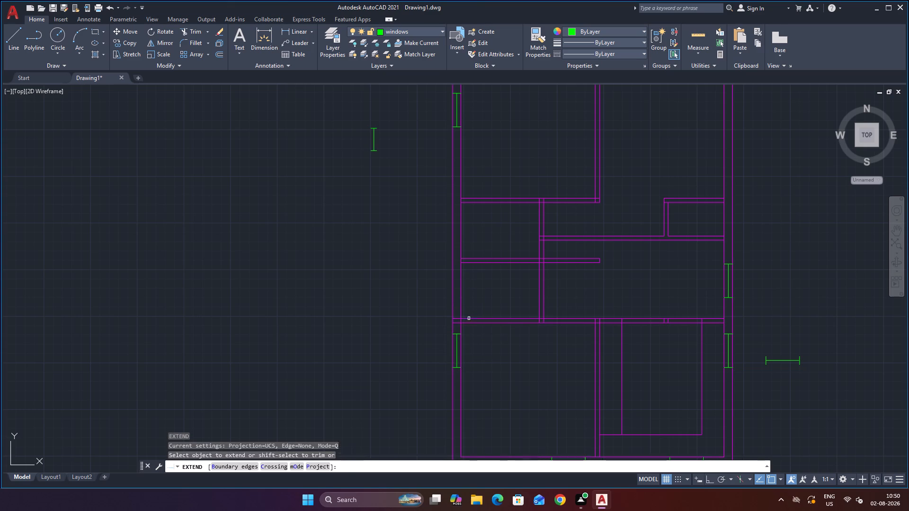
pyautogui.press('Escape')
pyautogui.press('Escape')
# Offset the extended upper wall line 1' upward into the lower small room.
pyautogui.scroll(1, 470, 351)
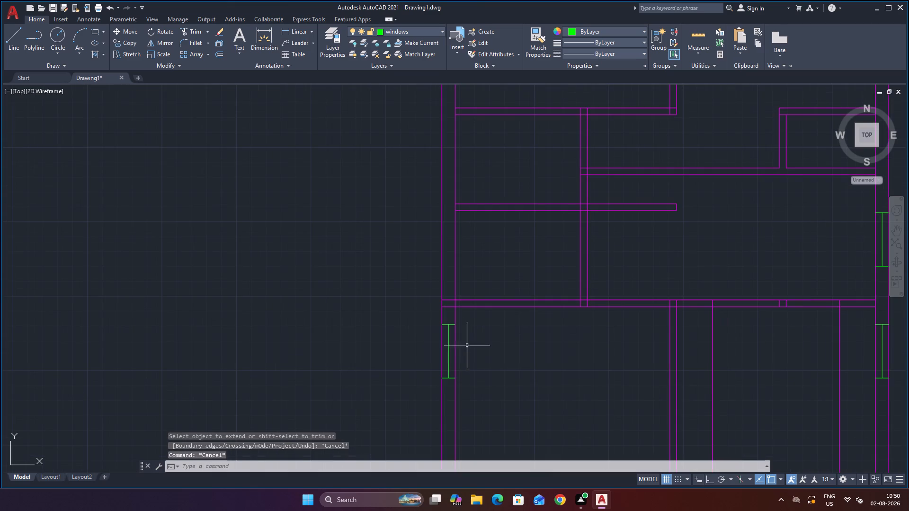
pyautogui.scroll(2, 465, 336)
pyautogui.press('o')
pyautogui.press('Return')
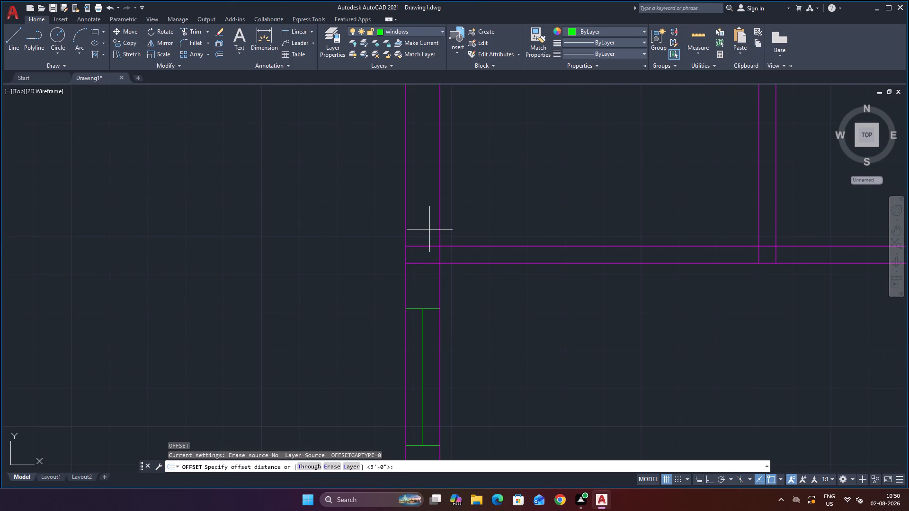
pyautogui.scroll(-2, 429, 229)
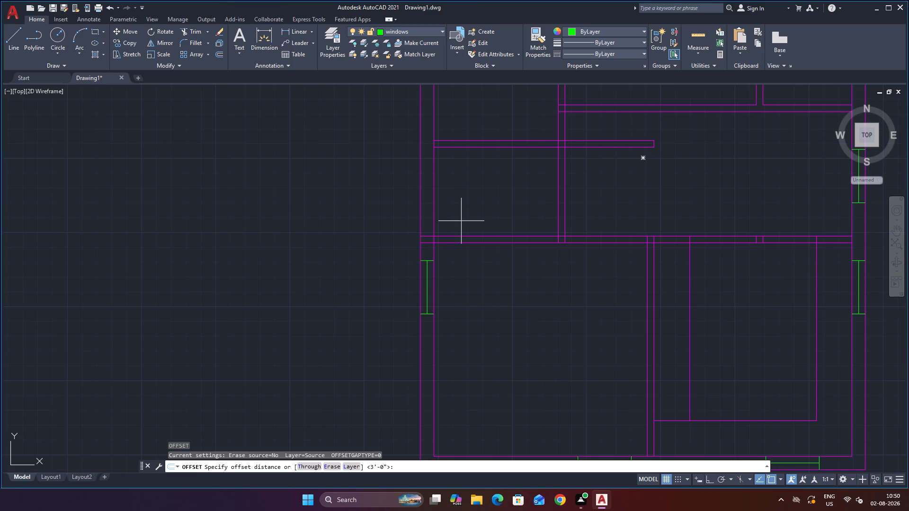
pyautogui.write("1'")
pyautogui.press('Return')
pyautogui.click(426, 236)
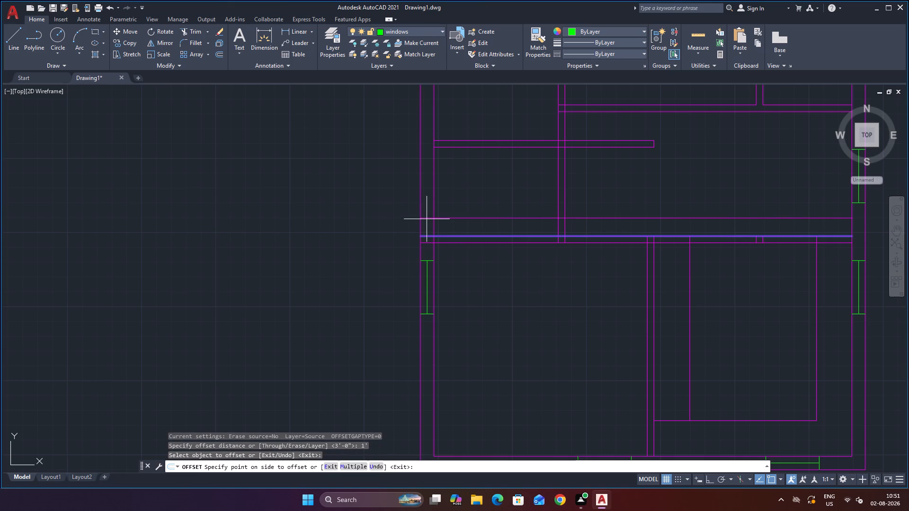
pyautogui.click(427, 219)
pyautogui.scroll(-2, 524, 202)
pyautogui.scroll(1, 614, 192)
pyautogui.press('Escape')
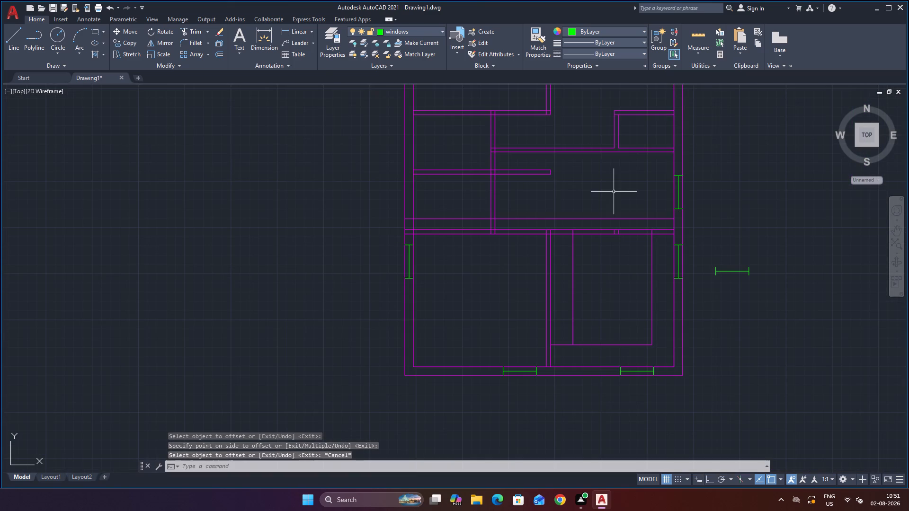
pyautogui.press('y')
pyautogui.press('Escape')
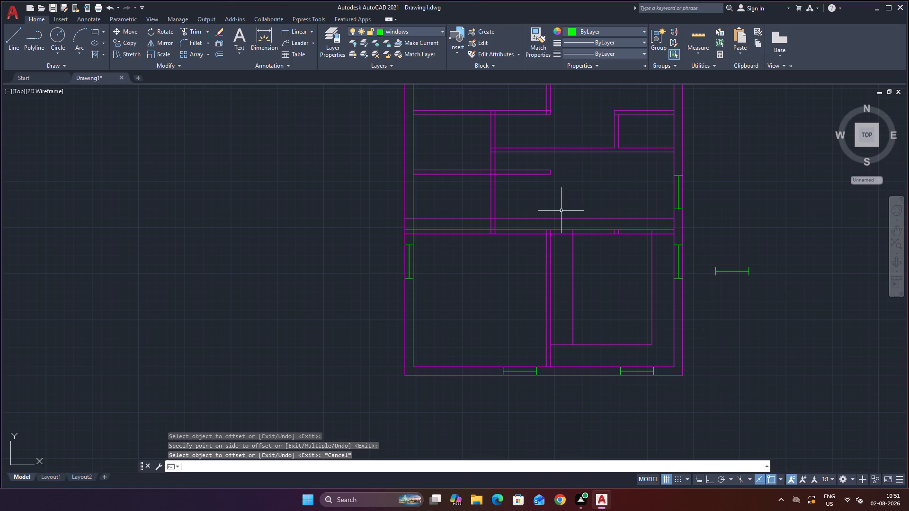
# Trim the 1' offset line east of the lower small room, including the piece crossing its east partition wall.
pyautogui.write('tr')
pyautogui.press('Return')
pyautogui.click(561, 212)
pyautogui.click(562, 220)
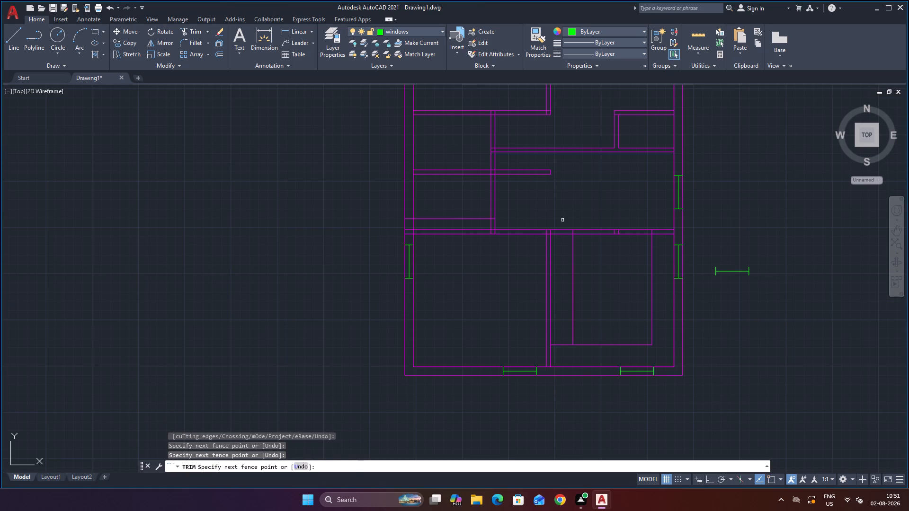
pyautogui.scroll(1, 493, 226)
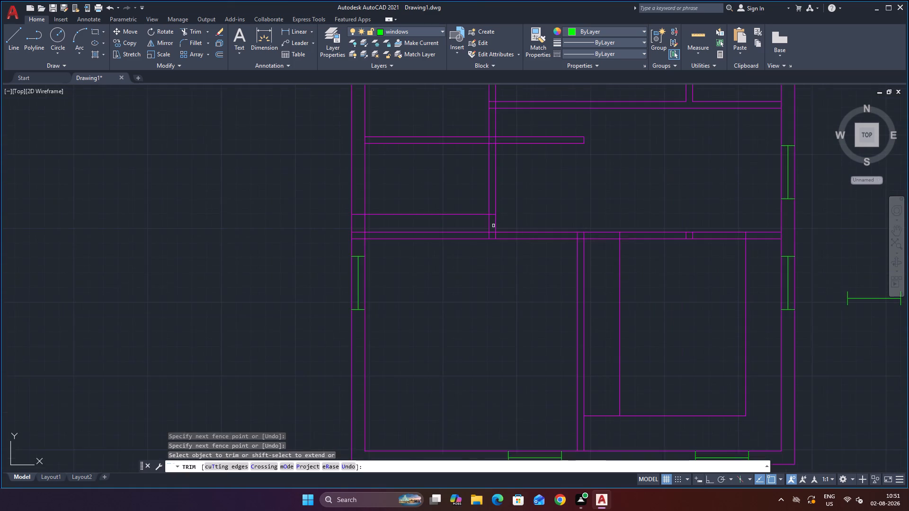
pyautogui.scroll(1, 493, 226)
pyautogui.click(492, 209)
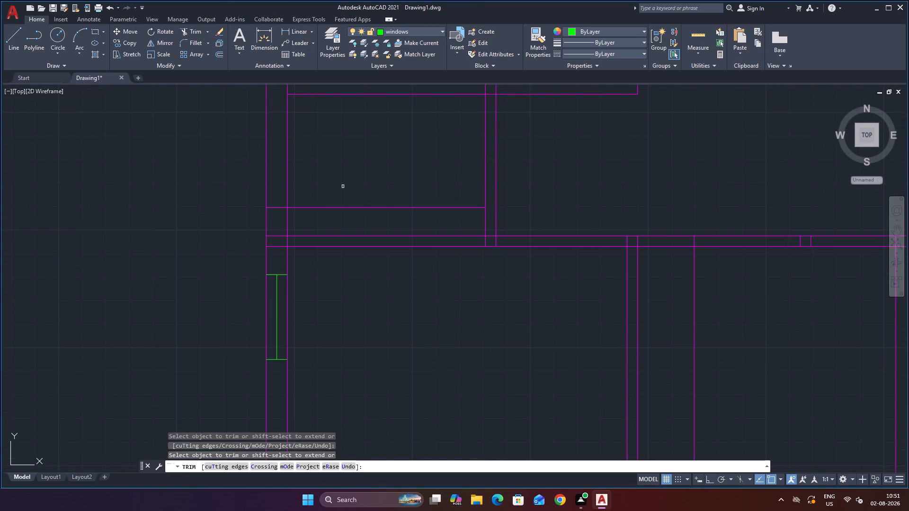
pyautogui.scroll(-2, 346, 185)
pyautogui.press('Escape')
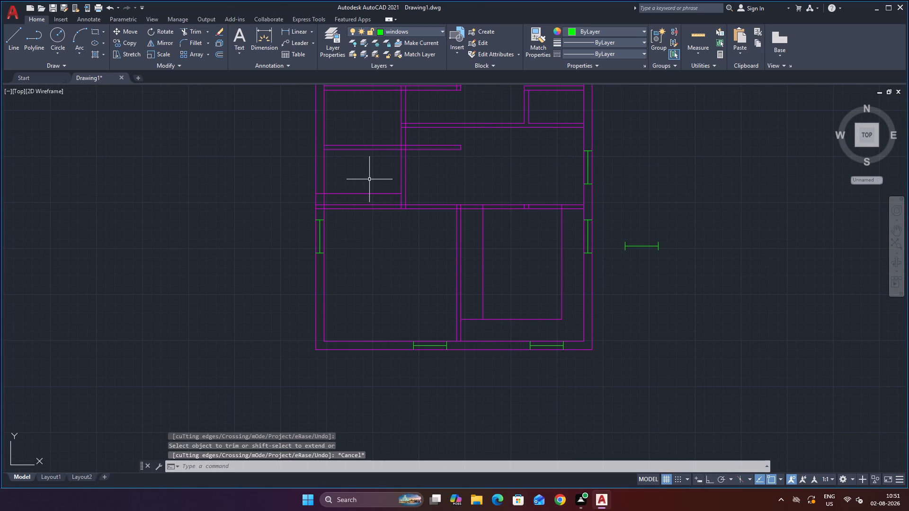
# Trim the 1' offset line inside the lower small room, keeping only its short piece within the west outer wall.
pyautogui.scroll(1, 315, 194)
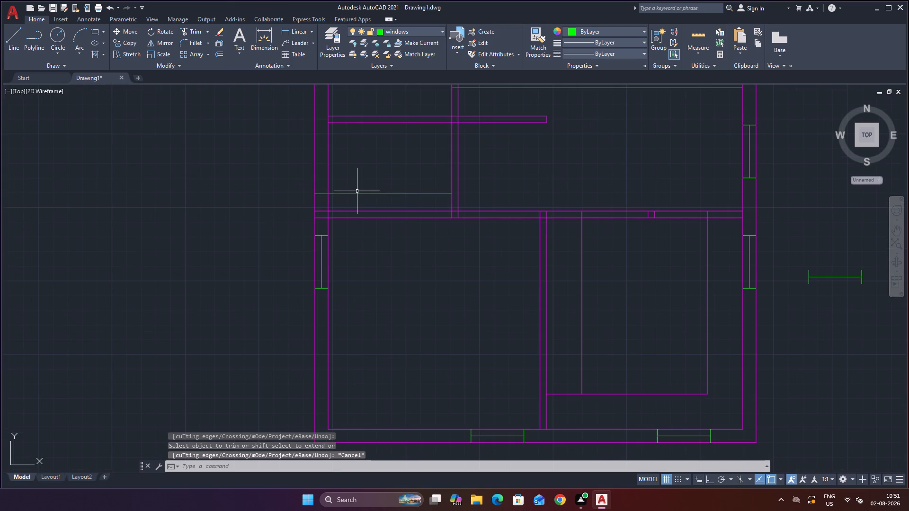
pyautogui.press('Escape')
pyautogui.write('tr')
pyautogui.press('Return')
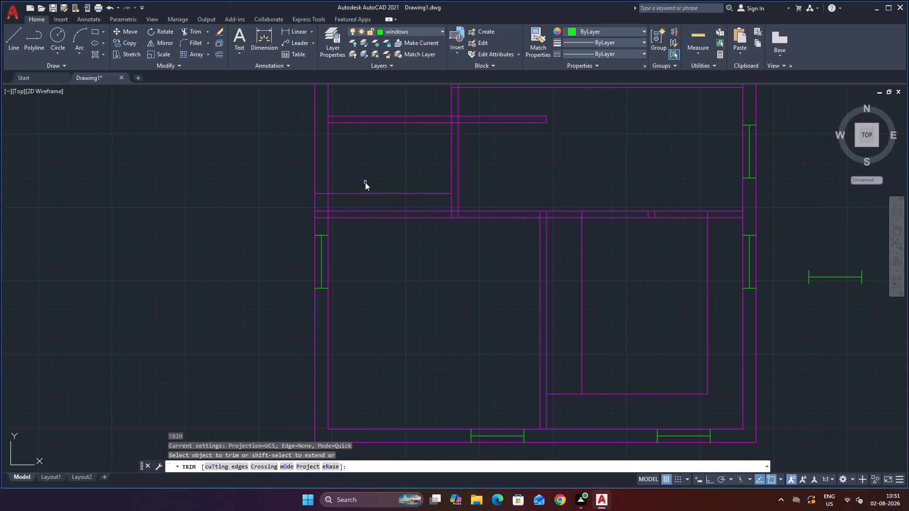
pyautogui.click(390, 187)
pyautogui.click(392, 200)
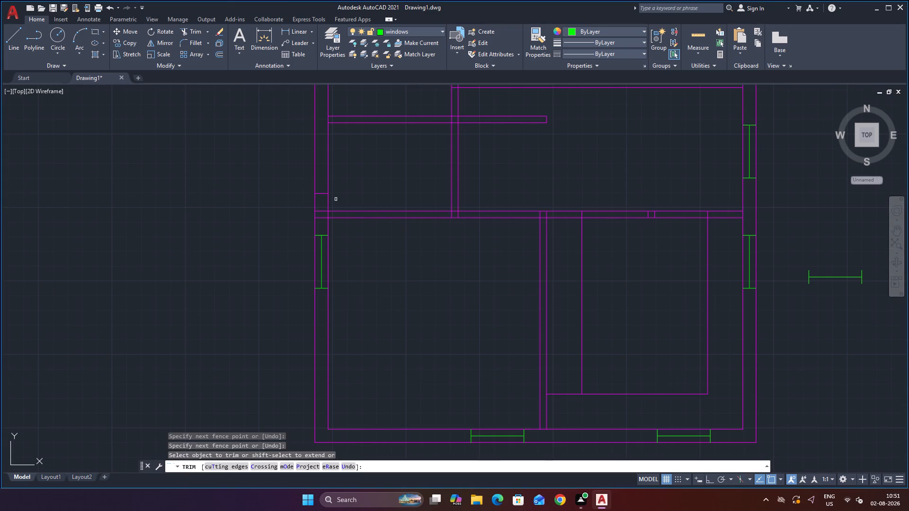
pyautogui.press('Escape')
# Offset the short line in the west outer wall 2' upward to mark the lower small room's window opening.
pyautogui.press('o')
pyautogui.press('Return')
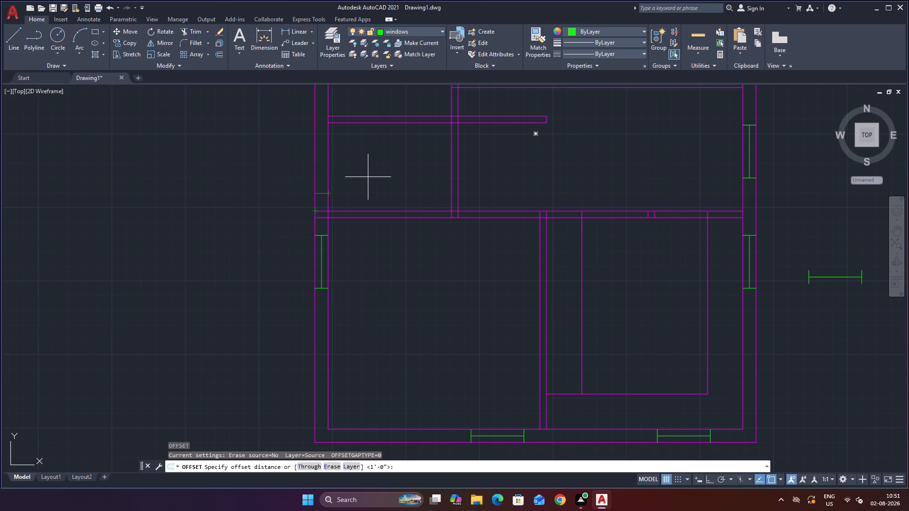
pyautogui.write("2'")
pyautogui.press('Return')
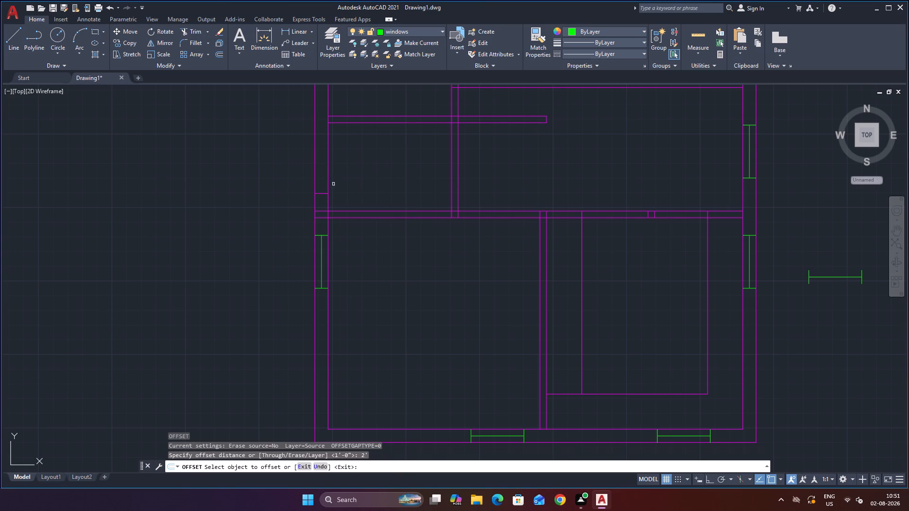
pyautogui.click(321, 193)
pyautogui.click(322, 165)
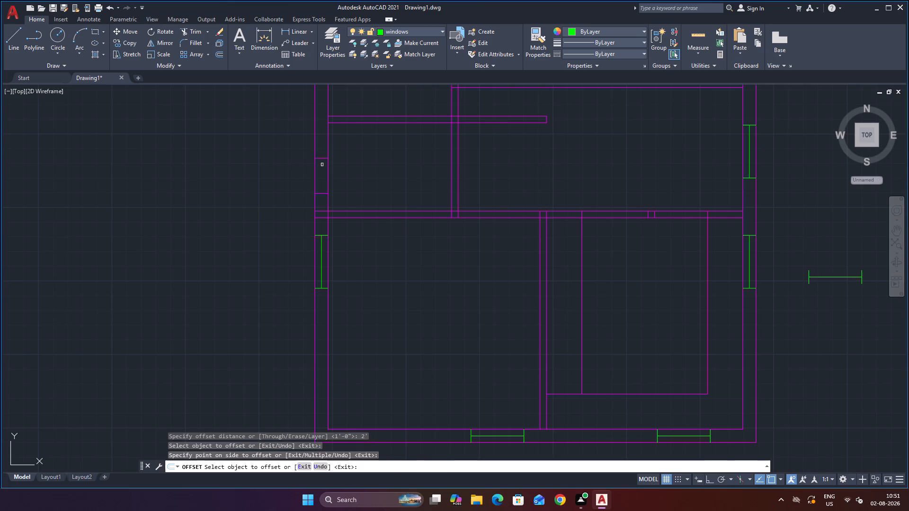
pyautogui.scroll(-1, 363, 180)
pyautogui.scroll(1, 350, 181)
pyautogui.press('Escape')
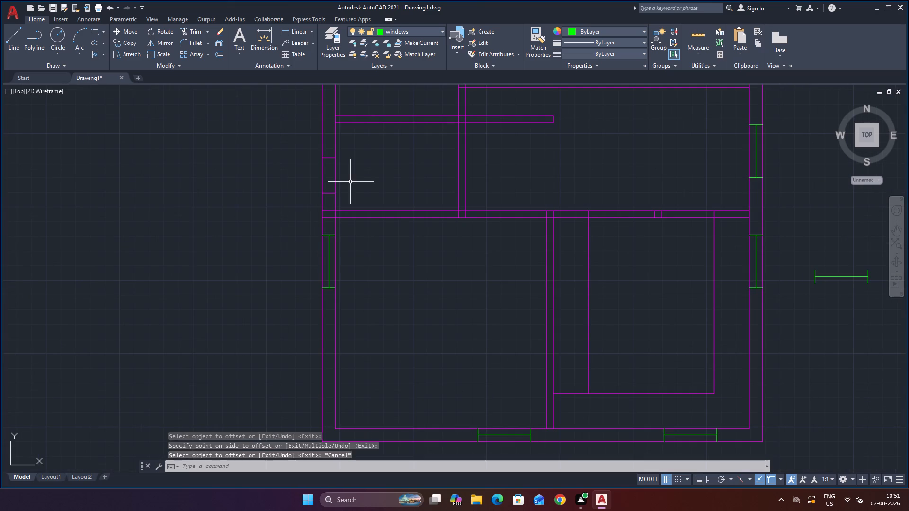
# Draw the window's centre line between the midpoints of the two opening lines in the west outer wall.
pyautogui.press('l')
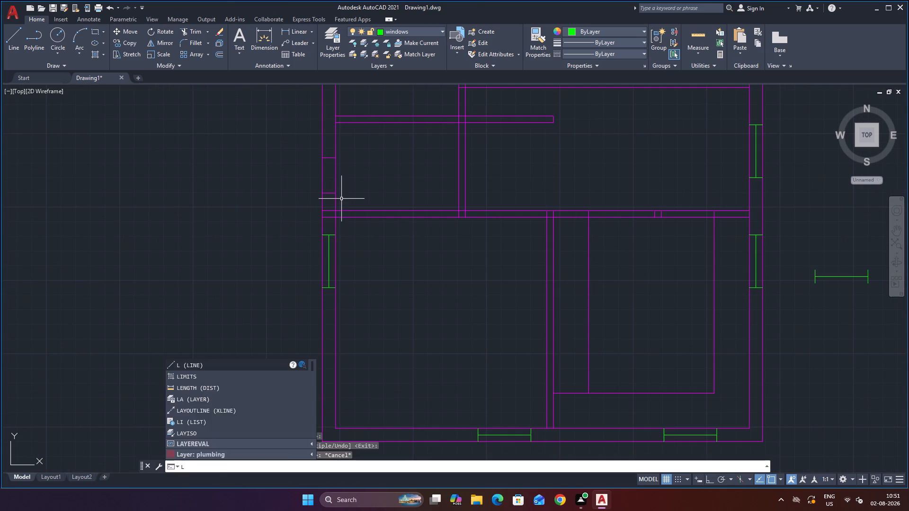
pyautogui.press('Return')
pyautogui.click(329, 194)
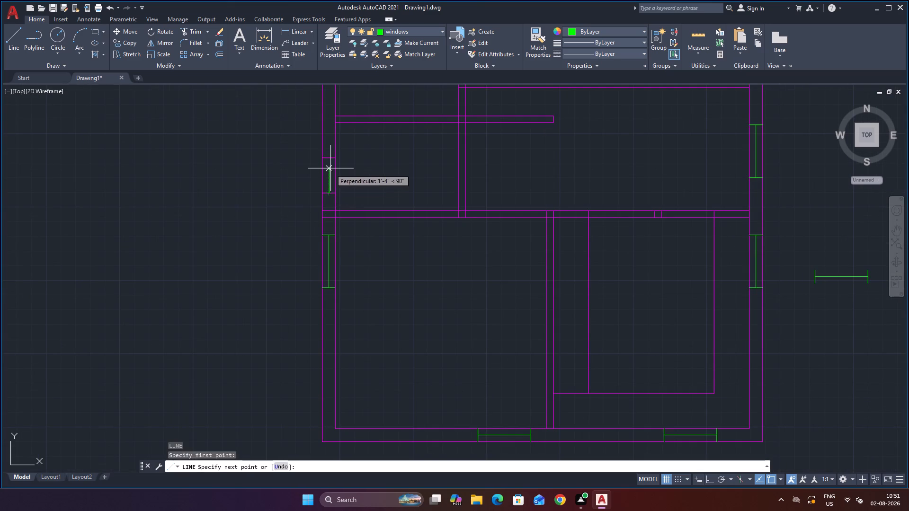
pyautogui.click(330, 159)
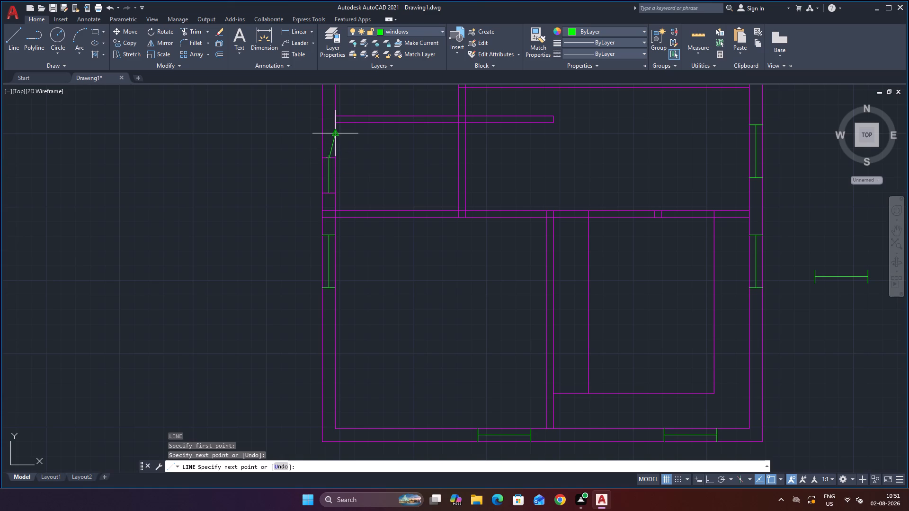
pyautogui.press('Escape')
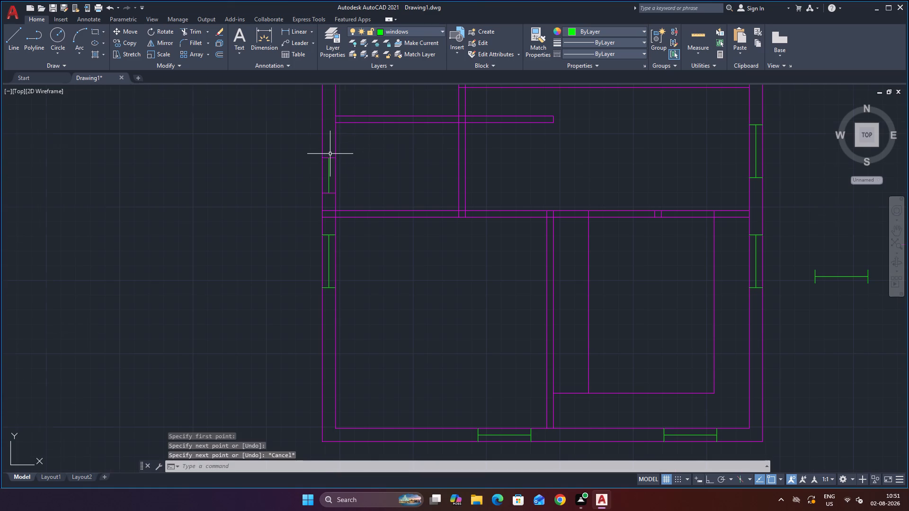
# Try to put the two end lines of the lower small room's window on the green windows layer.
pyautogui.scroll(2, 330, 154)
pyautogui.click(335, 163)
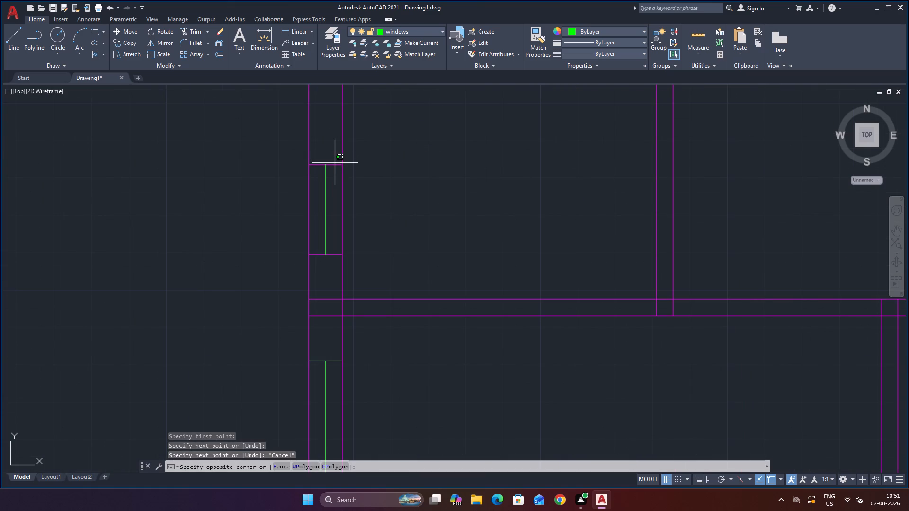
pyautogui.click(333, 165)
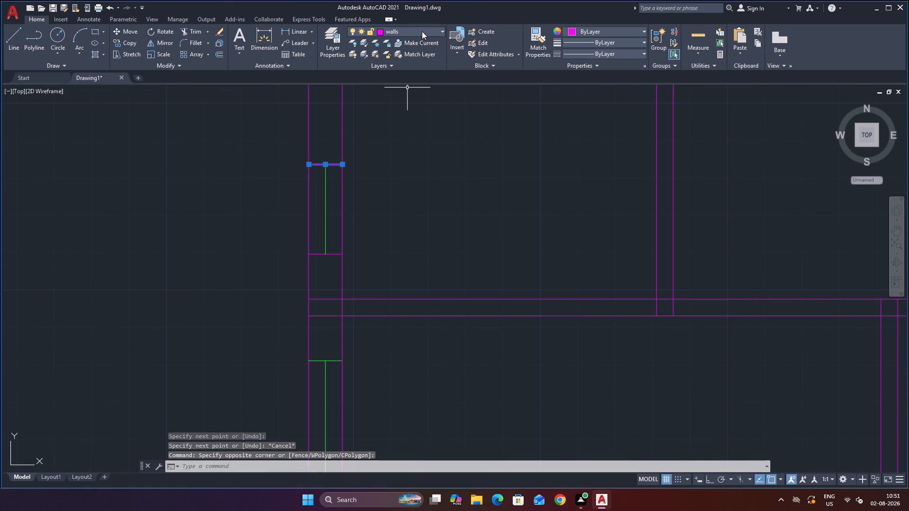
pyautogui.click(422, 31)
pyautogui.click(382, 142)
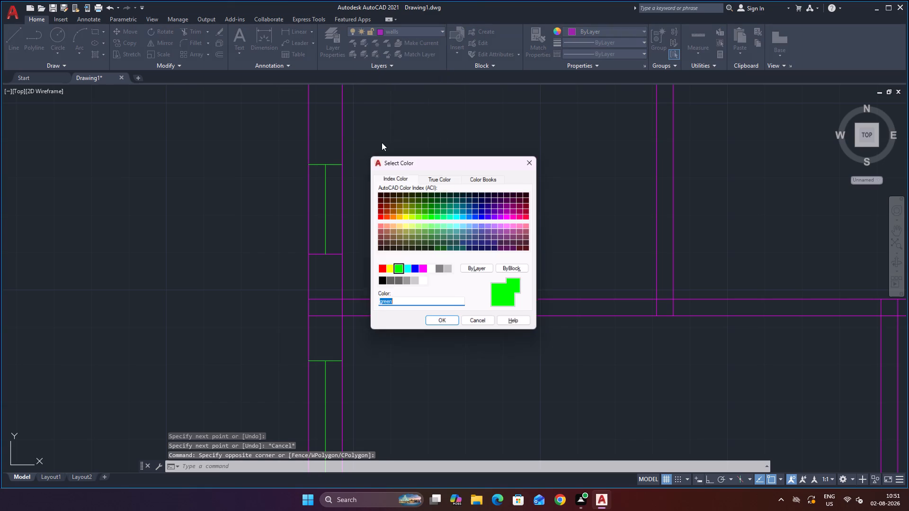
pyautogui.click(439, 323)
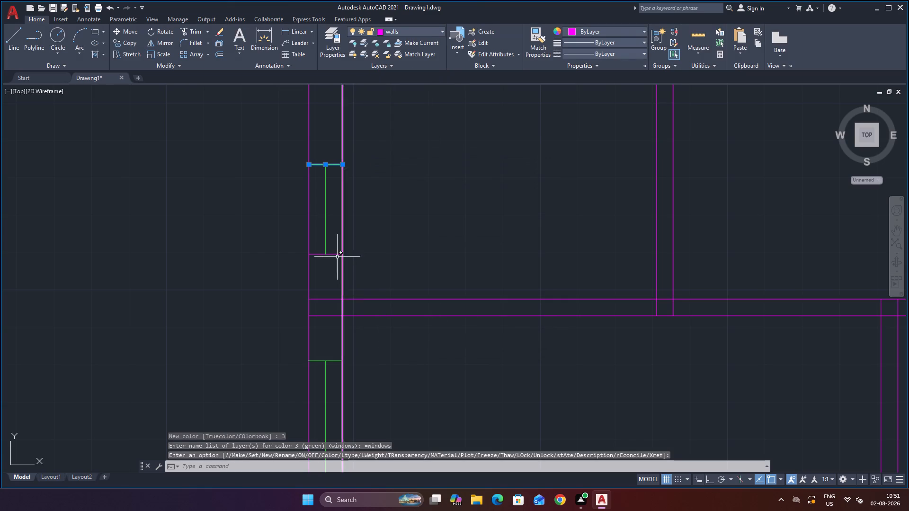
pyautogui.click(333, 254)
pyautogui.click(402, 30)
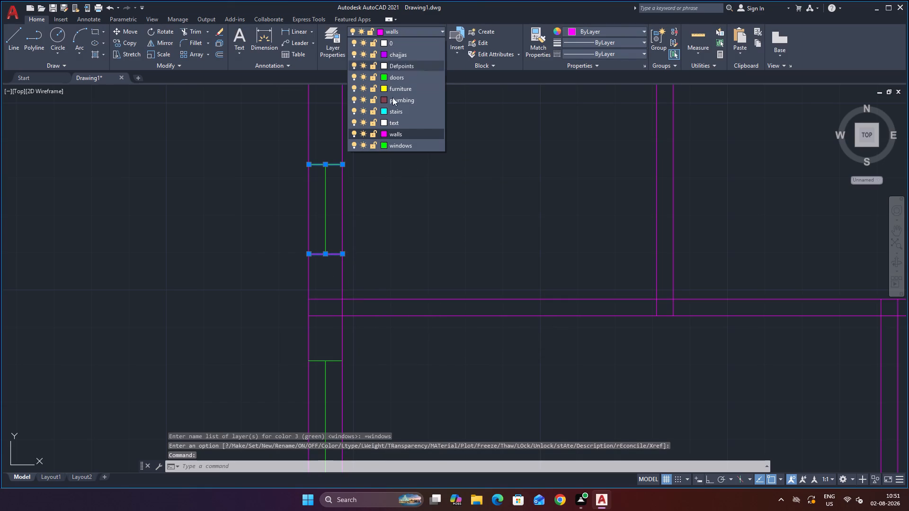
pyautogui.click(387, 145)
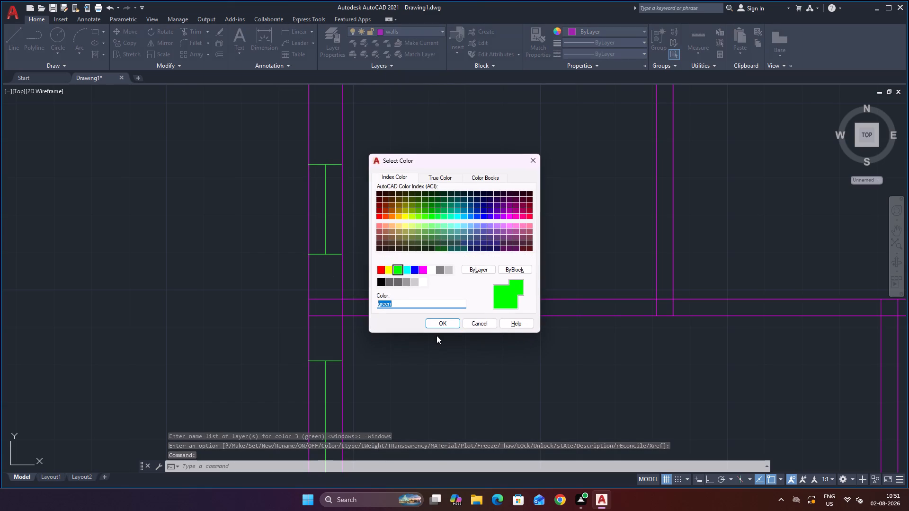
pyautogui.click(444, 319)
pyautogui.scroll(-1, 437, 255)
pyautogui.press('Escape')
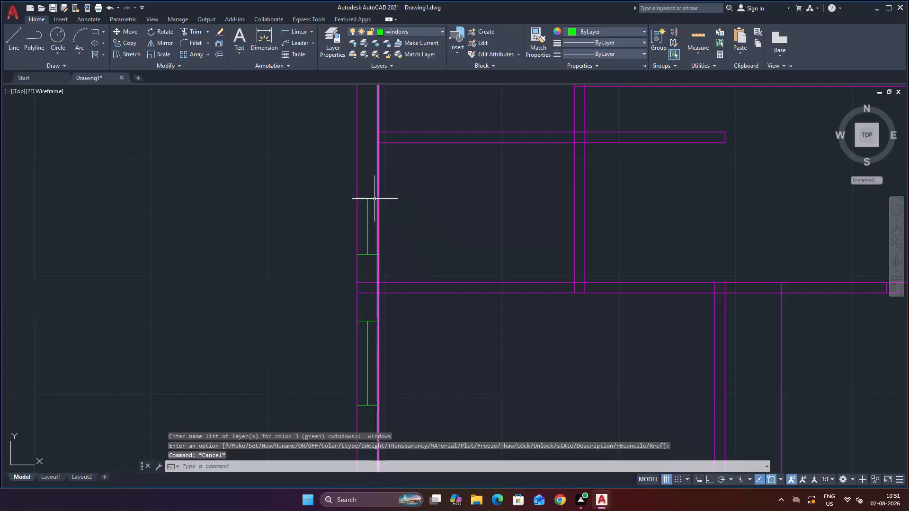
# Group the centre line and both end lines of the lower small room's 2' window.
pyautogui.click(368, 185)
pyautogui.click(366, 270)
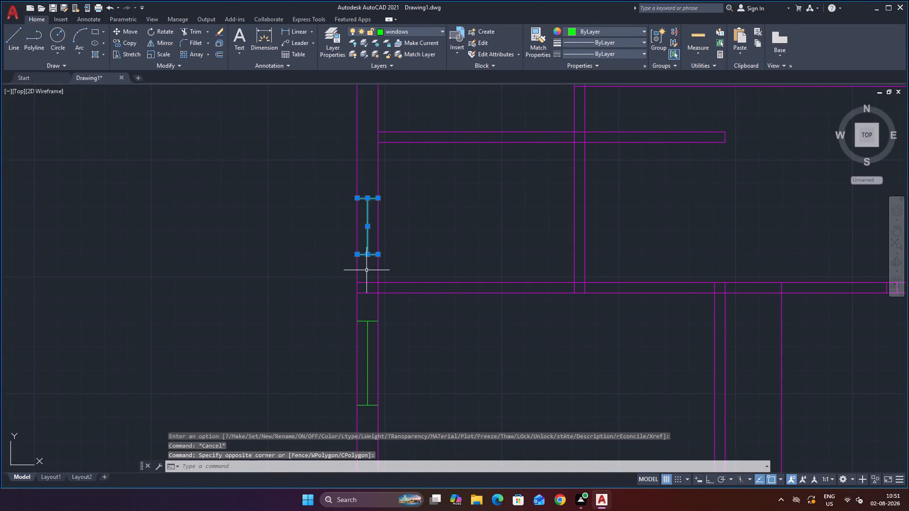
pyautogui.press('g')
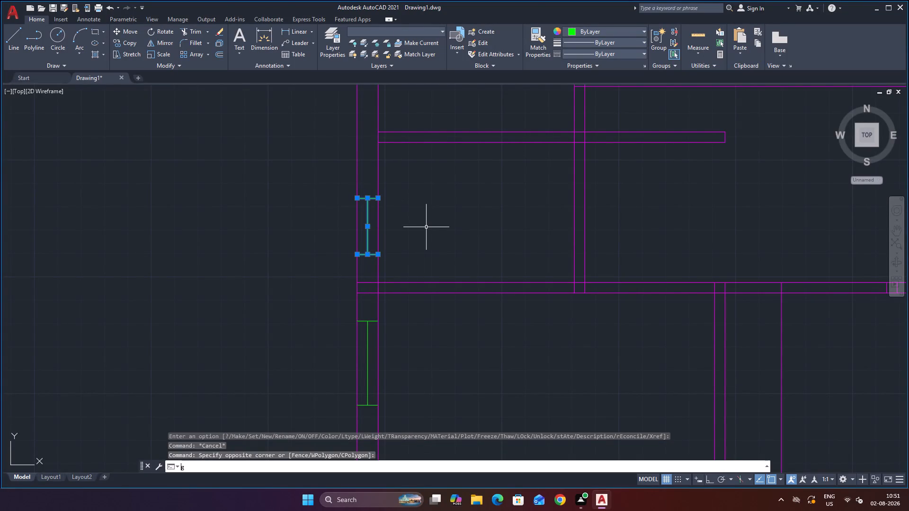
pyautogui.press('Return')
# Copy the grouped 2' window straight up the west outer wall to the upper small room.
pyautogui.scroll(1, 427, 271)
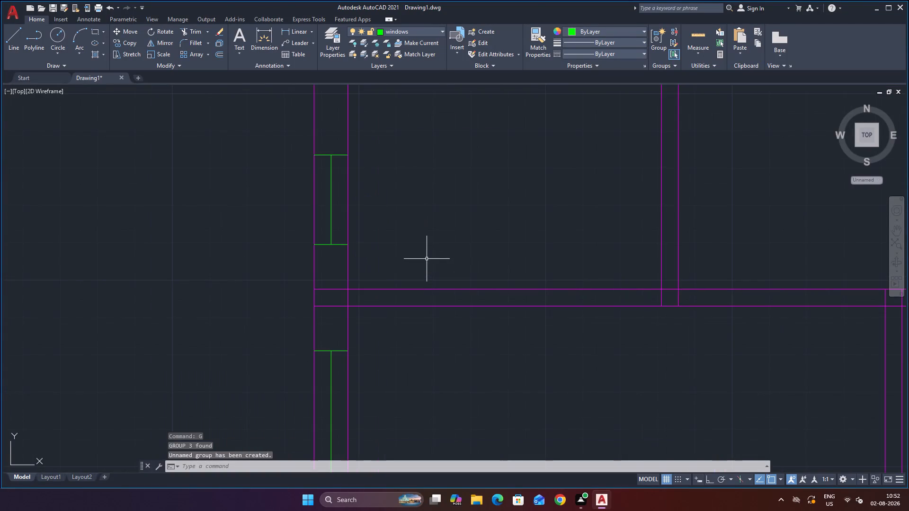
pyautogui.scroll(-2, 427, 258)
pyautogui.click(395, 254)
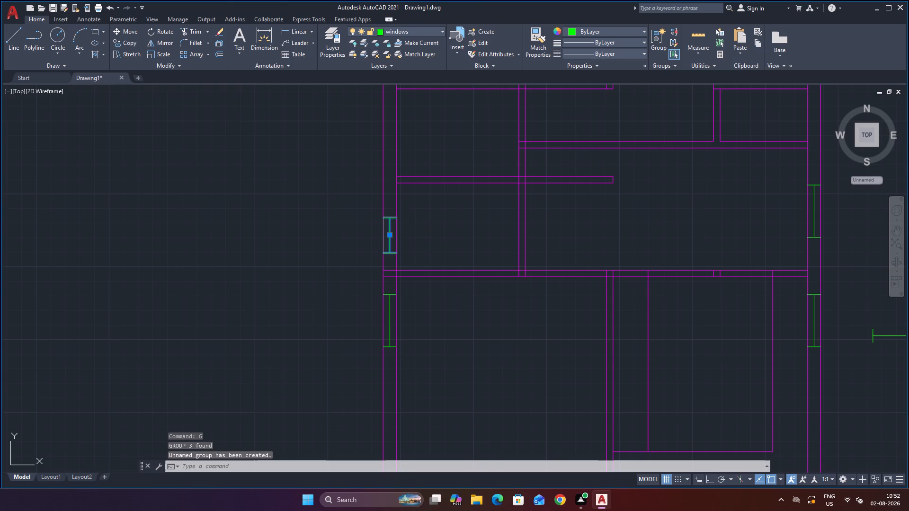
pyautogui.write('co')
pyautogui.press('Return')
pyautogui.click(395, 254)
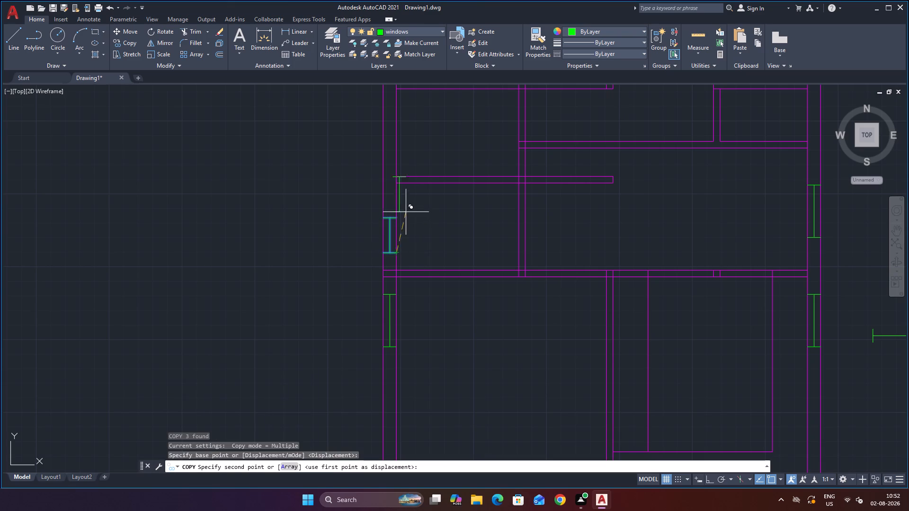
pyautogui.click(396, 146)
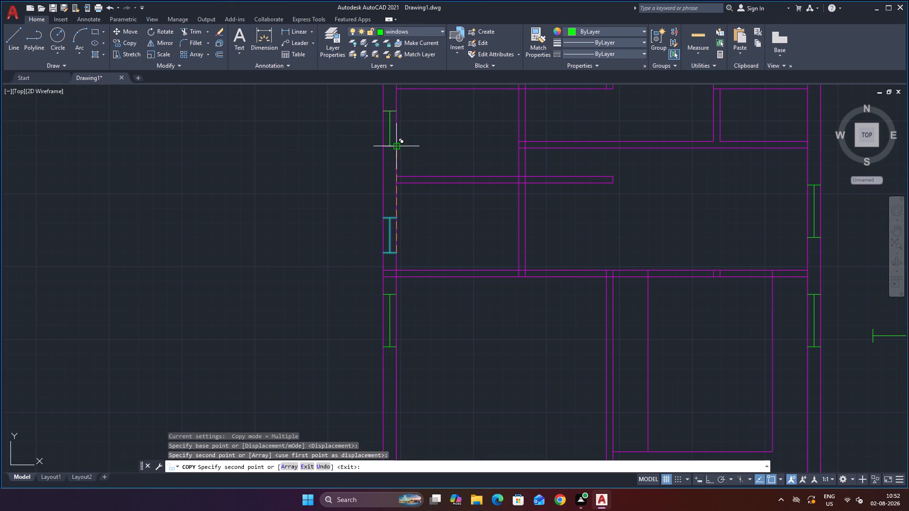
pyautogui.press('Escape')
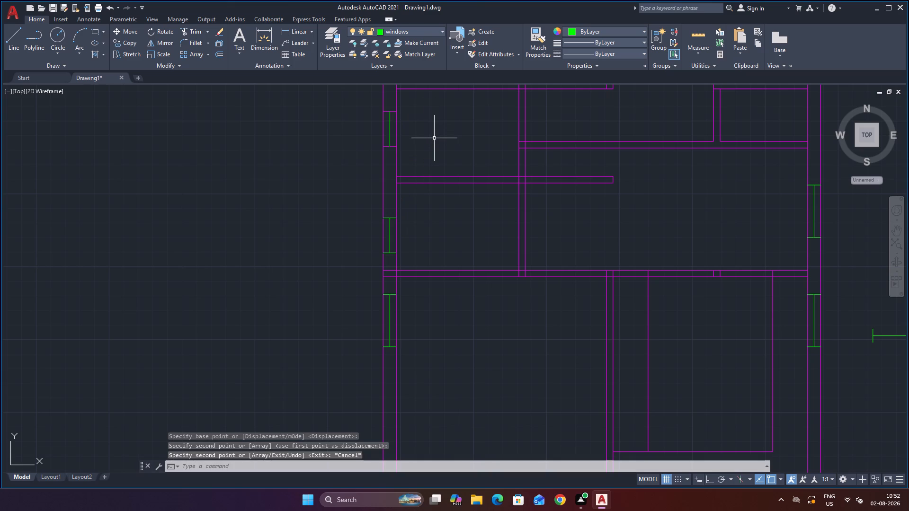
pyautogui.press('Escape')
pyautogui.press('Escape')
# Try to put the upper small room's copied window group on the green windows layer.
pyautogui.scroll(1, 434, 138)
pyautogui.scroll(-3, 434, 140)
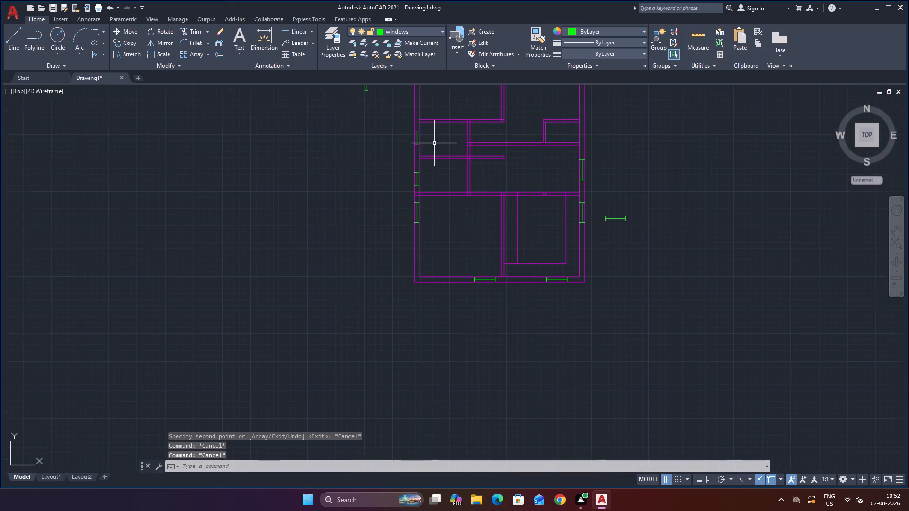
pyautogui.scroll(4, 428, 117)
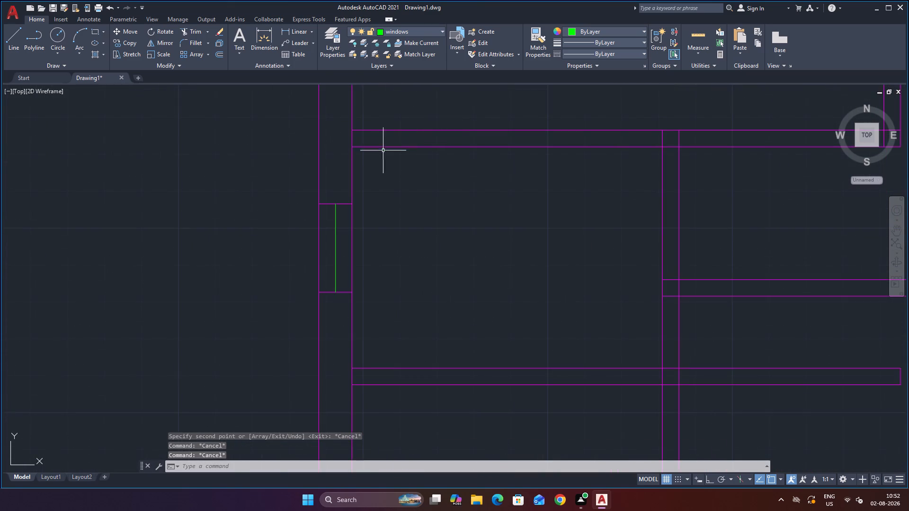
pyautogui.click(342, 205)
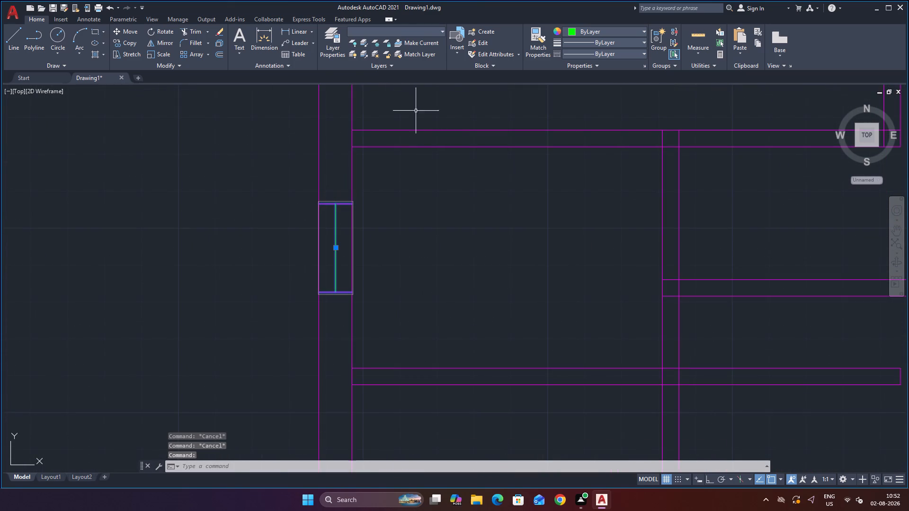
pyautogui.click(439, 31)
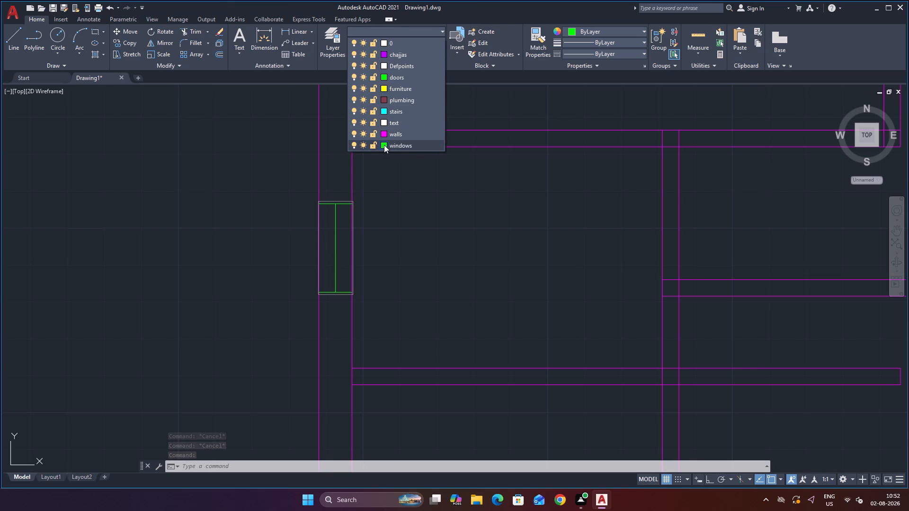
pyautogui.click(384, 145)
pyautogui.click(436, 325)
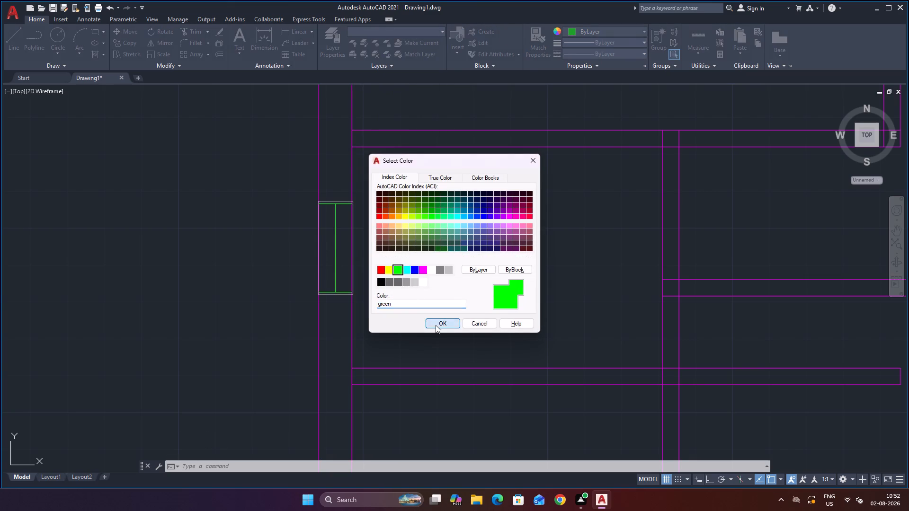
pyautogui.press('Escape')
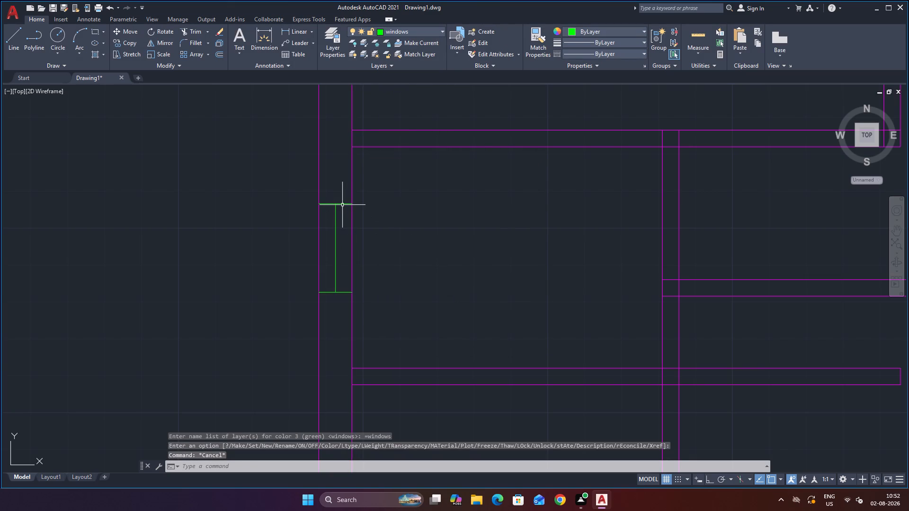
# Ungroup the copied 2' window in the upper small room's west wall.
pyautogui.click(342, 204)
pyautogui.write('un')
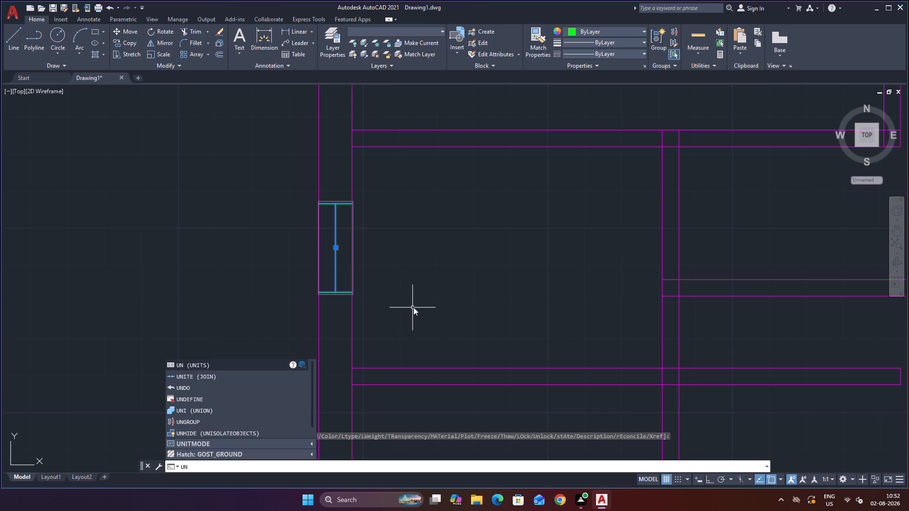
pyautogui.press('g')
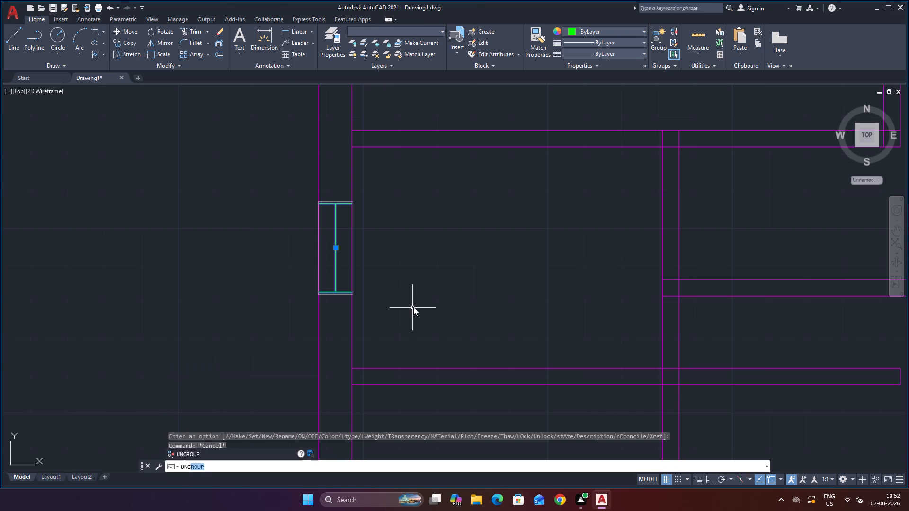
pyautogui.press('Return')
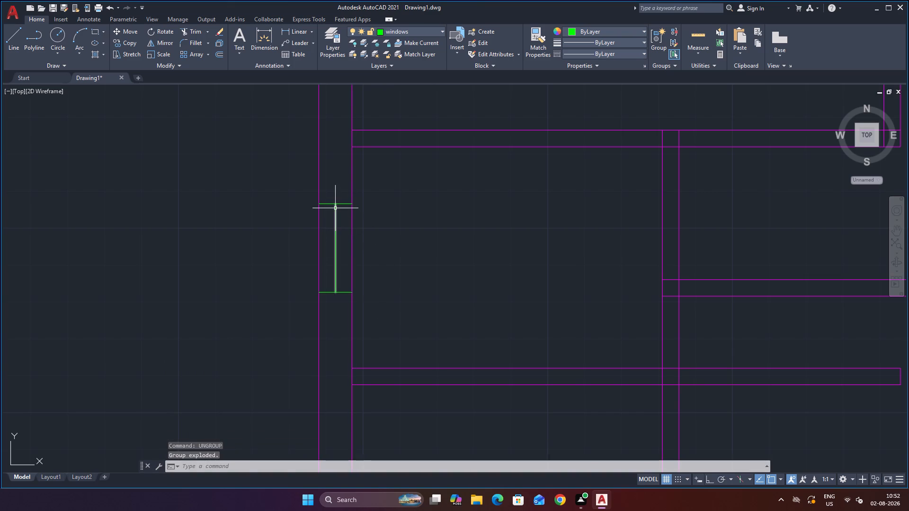
pyautogui.click(335, 208)
pyautogui.press('Escape')
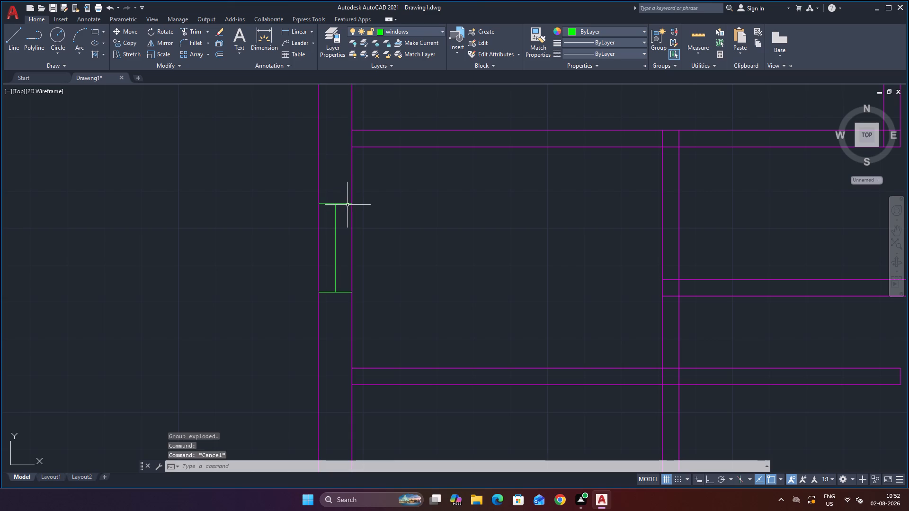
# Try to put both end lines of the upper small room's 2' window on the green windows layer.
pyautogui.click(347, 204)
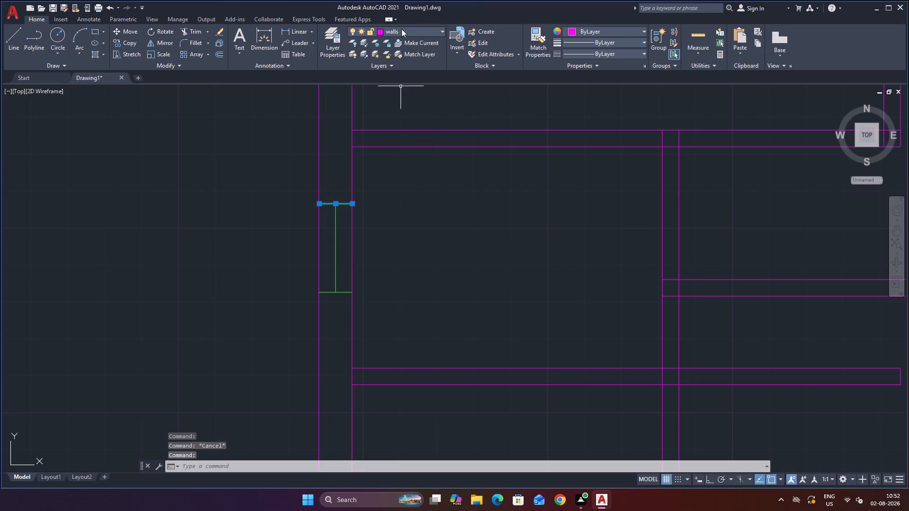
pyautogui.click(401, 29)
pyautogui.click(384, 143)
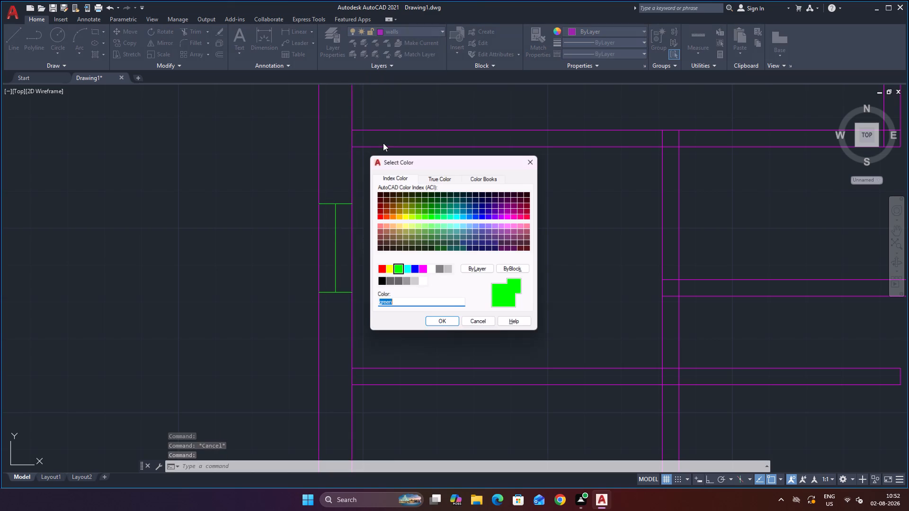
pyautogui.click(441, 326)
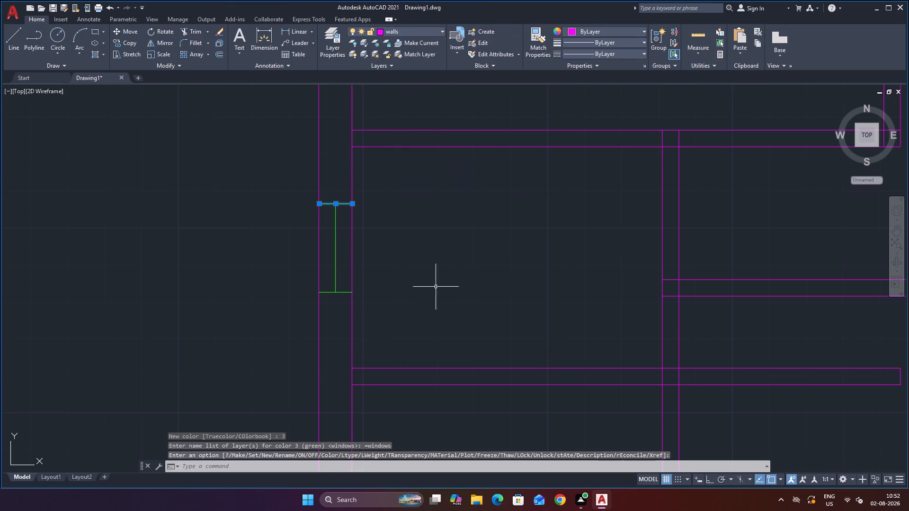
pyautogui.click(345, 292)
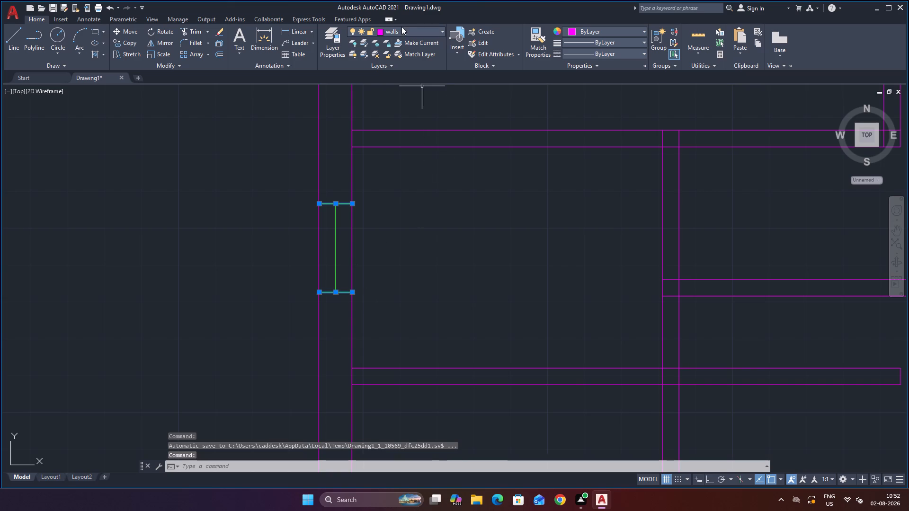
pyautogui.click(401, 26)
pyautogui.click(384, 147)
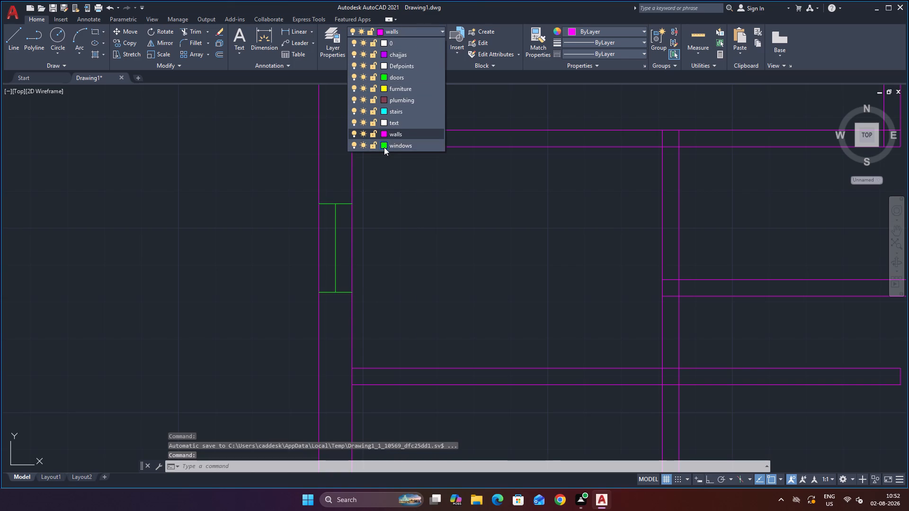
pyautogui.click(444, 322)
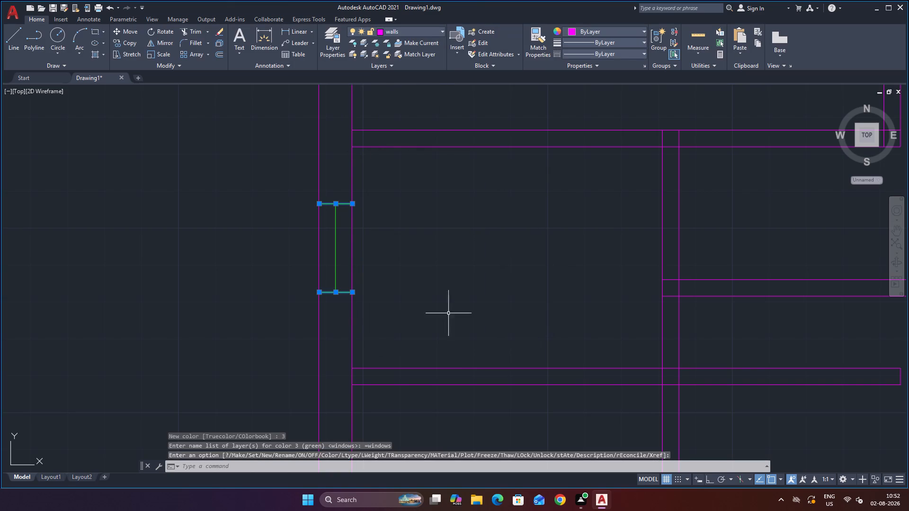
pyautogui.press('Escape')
# Group the centre line and both end lines of the upper small room's 2' window in the west wall.
pyautogui.click(341, 188)
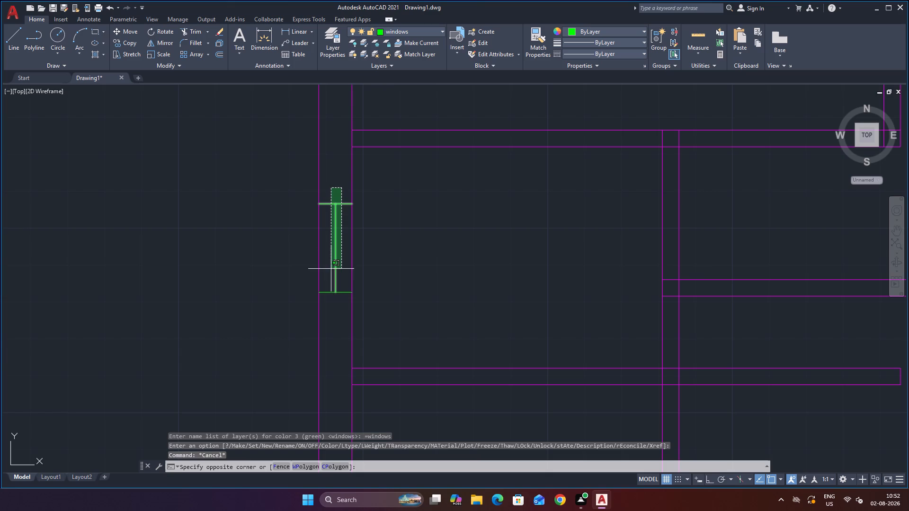
pyautogui.click(327, 308)
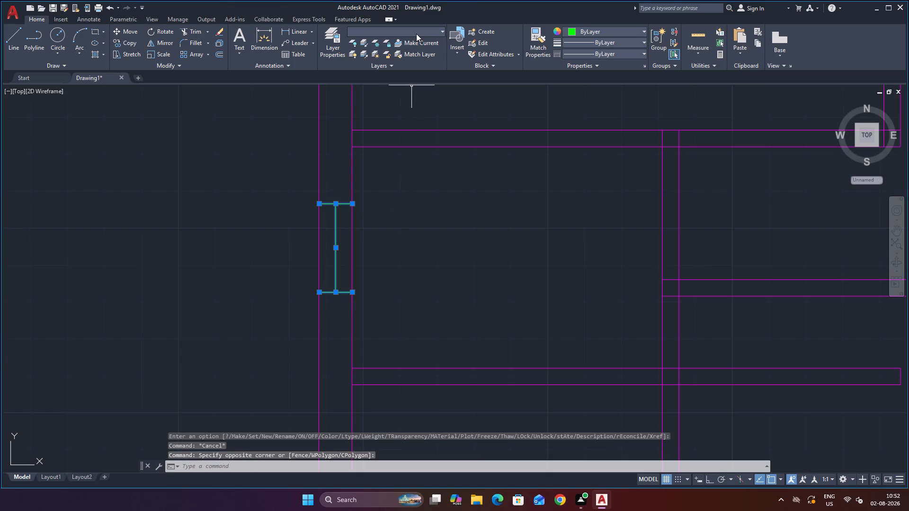
pyautogui.click(416, 34)
pyautogui.click(384, 146)
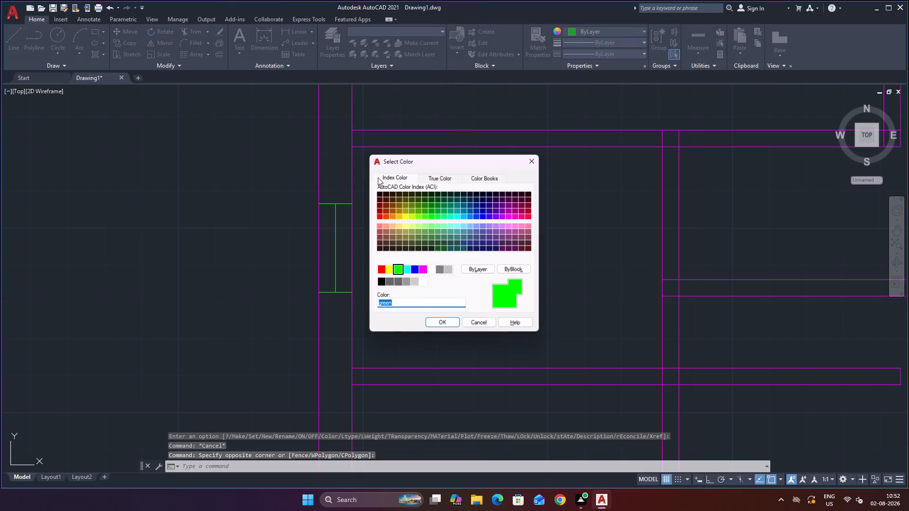
pyautogui.click(444, 321)
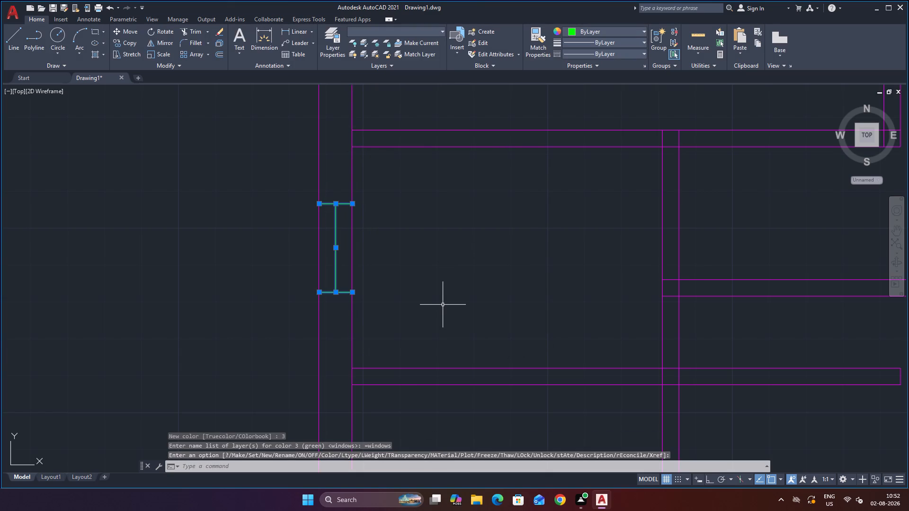
pyautogui.press('g')
pyautogui.press('Return')
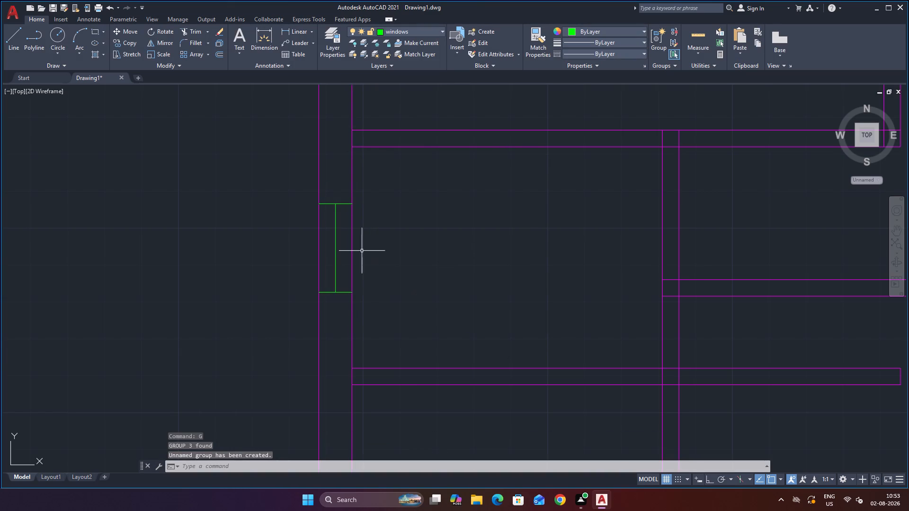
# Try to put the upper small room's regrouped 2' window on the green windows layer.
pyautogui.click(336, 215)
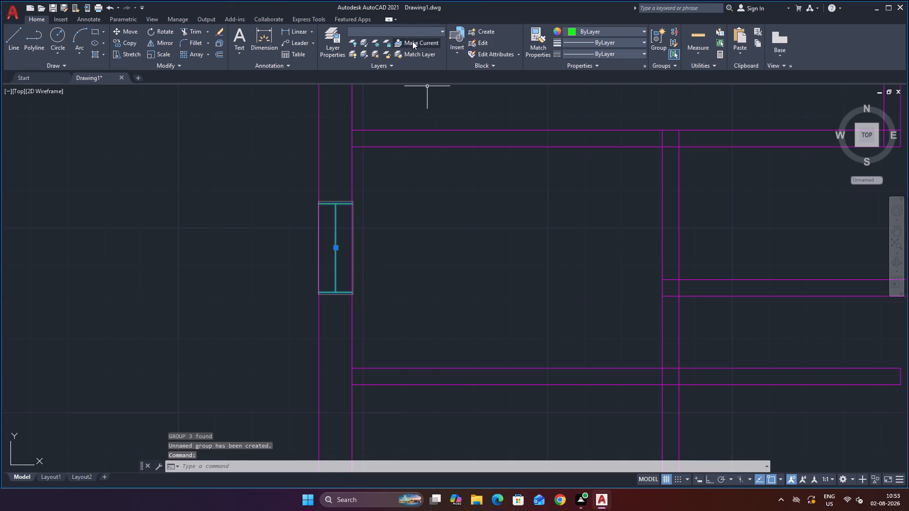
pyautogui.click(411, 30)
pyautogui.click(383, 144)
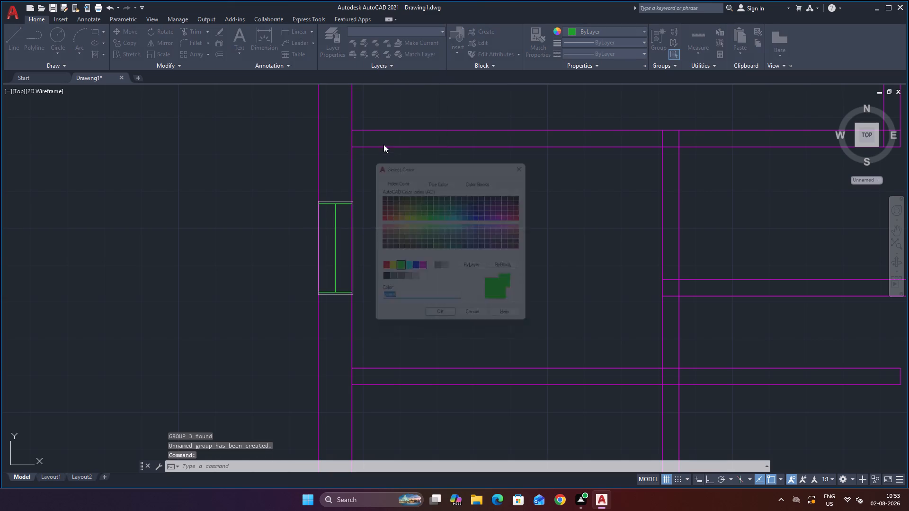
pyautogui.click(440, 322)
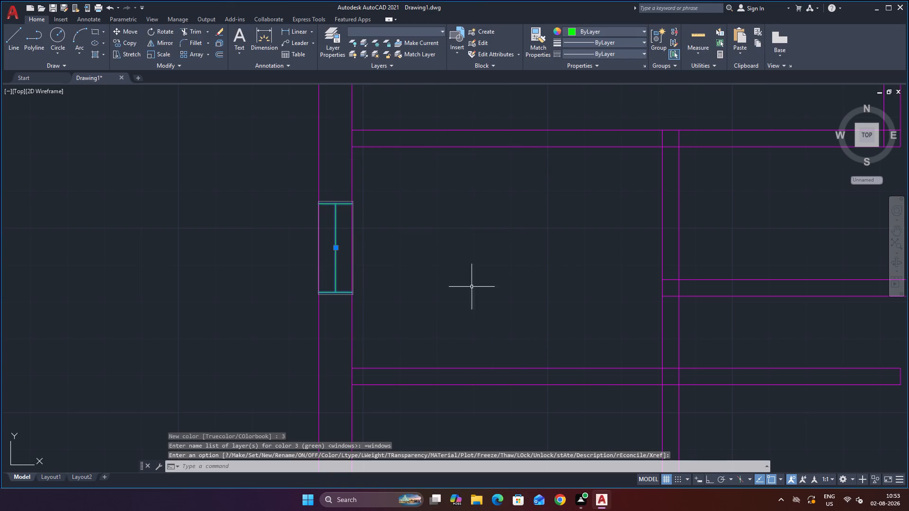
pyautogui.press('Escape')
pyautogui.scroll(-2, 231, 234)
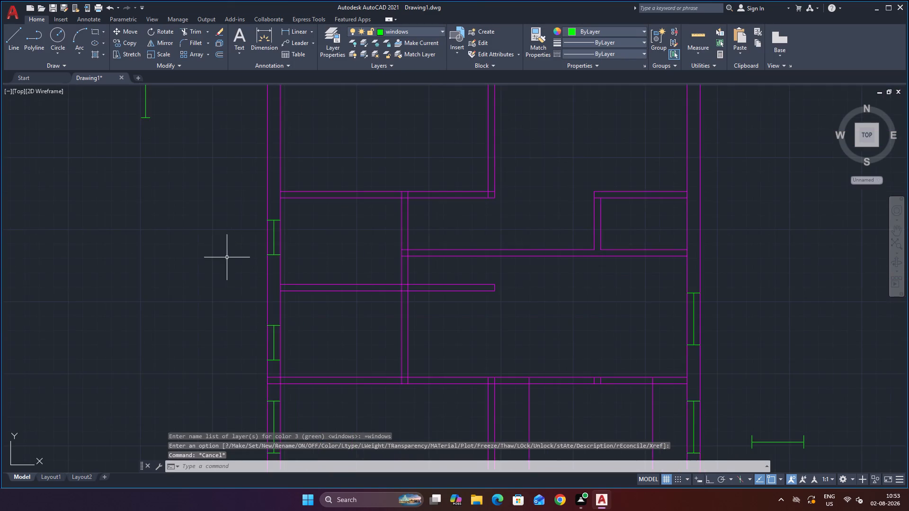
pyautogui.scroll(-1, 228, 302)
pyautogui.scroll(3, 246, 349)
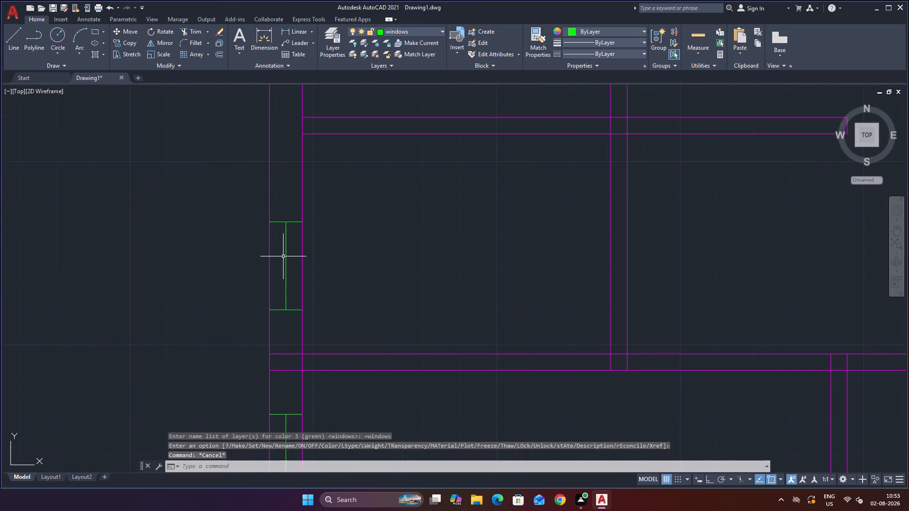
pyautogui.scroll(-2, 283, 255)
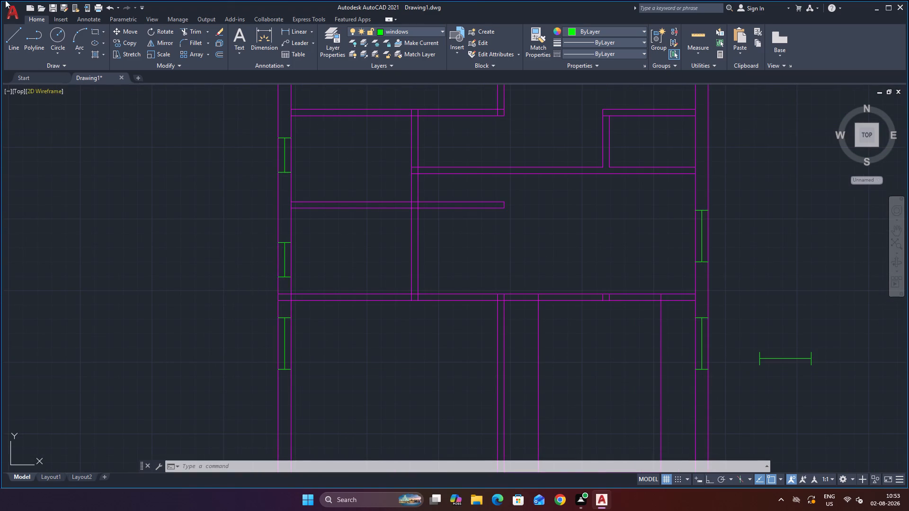
# Start saving the drawing and choose the Desktop as the save location.
pyautogui.click(9, 18)
pyautogui.click(30, 107)
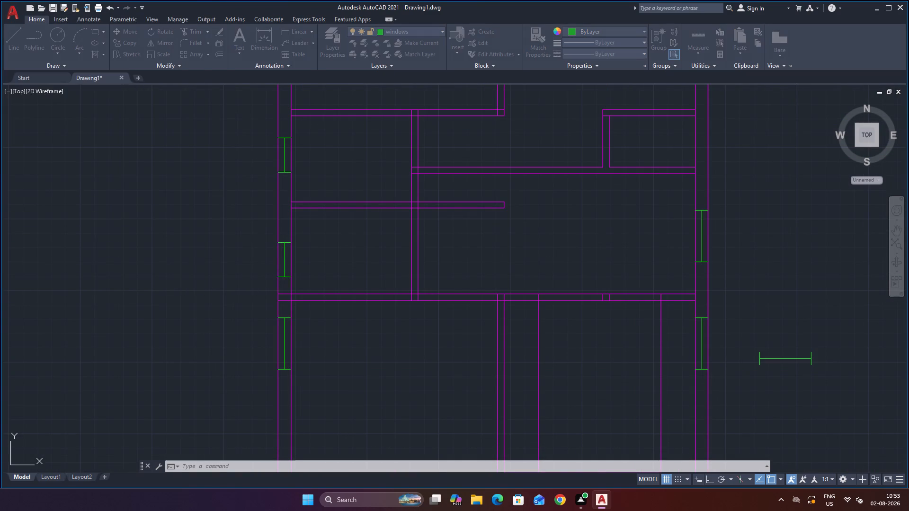
pyautogui.doubleClick(330, 236)
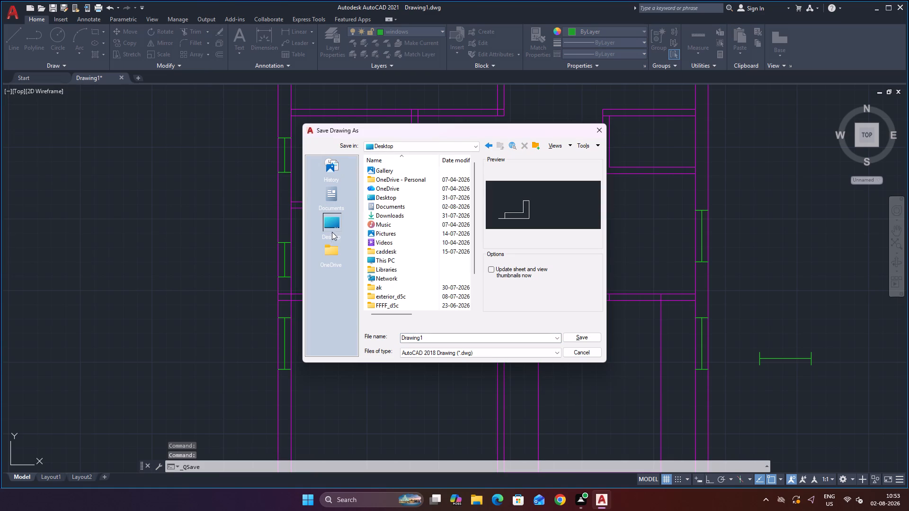
# Name the file with the personal name in capitals followed by .2BHK and save the drawing to the Desktop.
pyautogui.click(444, 339)
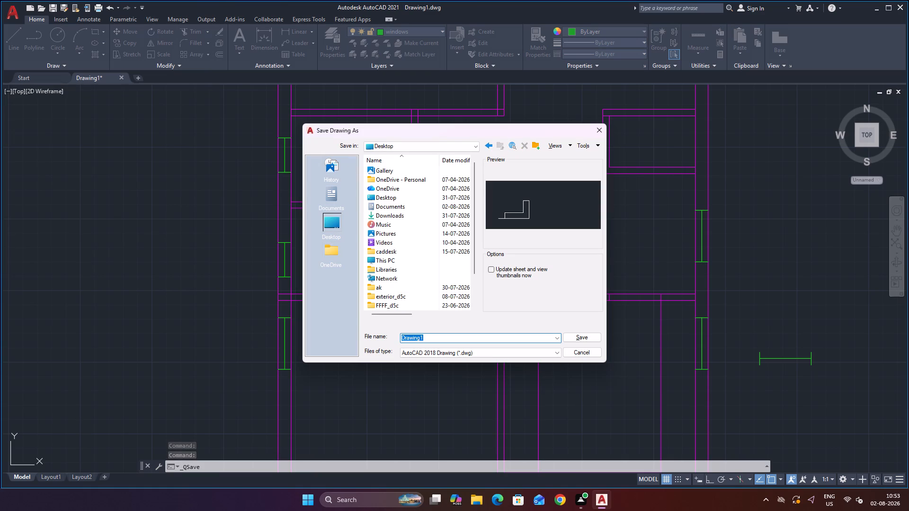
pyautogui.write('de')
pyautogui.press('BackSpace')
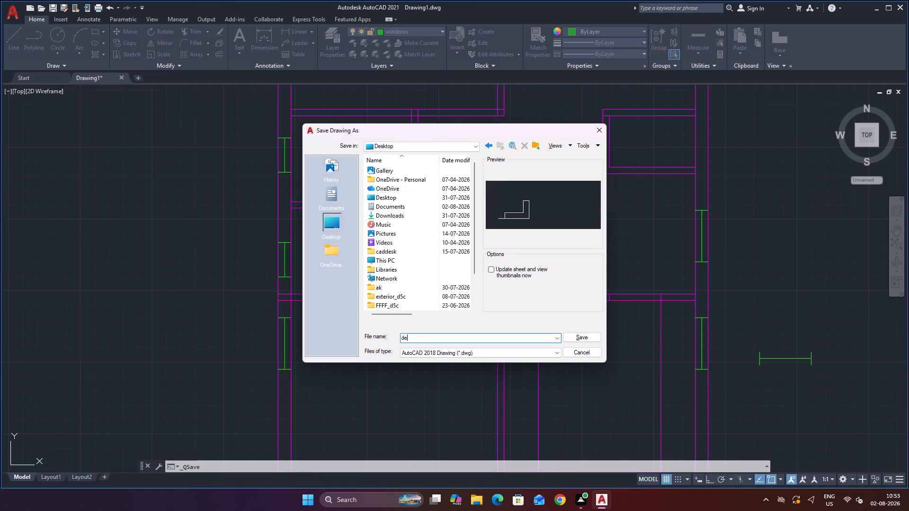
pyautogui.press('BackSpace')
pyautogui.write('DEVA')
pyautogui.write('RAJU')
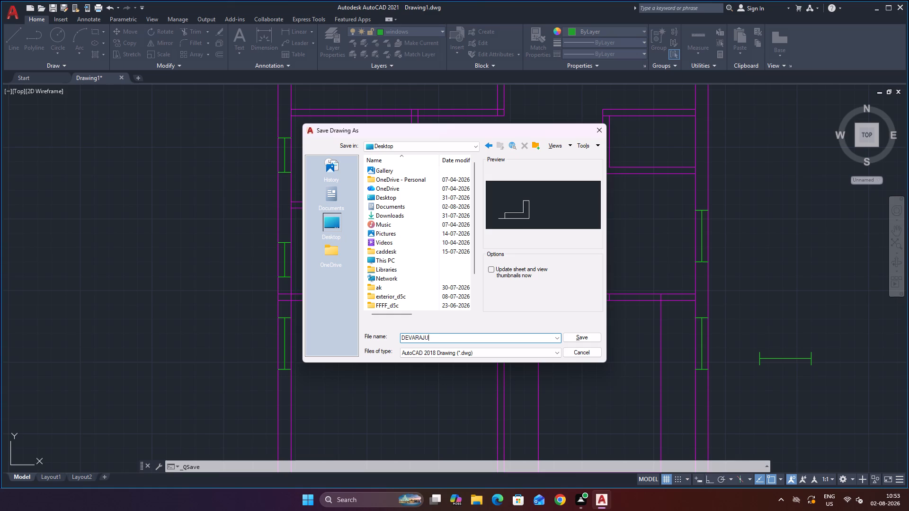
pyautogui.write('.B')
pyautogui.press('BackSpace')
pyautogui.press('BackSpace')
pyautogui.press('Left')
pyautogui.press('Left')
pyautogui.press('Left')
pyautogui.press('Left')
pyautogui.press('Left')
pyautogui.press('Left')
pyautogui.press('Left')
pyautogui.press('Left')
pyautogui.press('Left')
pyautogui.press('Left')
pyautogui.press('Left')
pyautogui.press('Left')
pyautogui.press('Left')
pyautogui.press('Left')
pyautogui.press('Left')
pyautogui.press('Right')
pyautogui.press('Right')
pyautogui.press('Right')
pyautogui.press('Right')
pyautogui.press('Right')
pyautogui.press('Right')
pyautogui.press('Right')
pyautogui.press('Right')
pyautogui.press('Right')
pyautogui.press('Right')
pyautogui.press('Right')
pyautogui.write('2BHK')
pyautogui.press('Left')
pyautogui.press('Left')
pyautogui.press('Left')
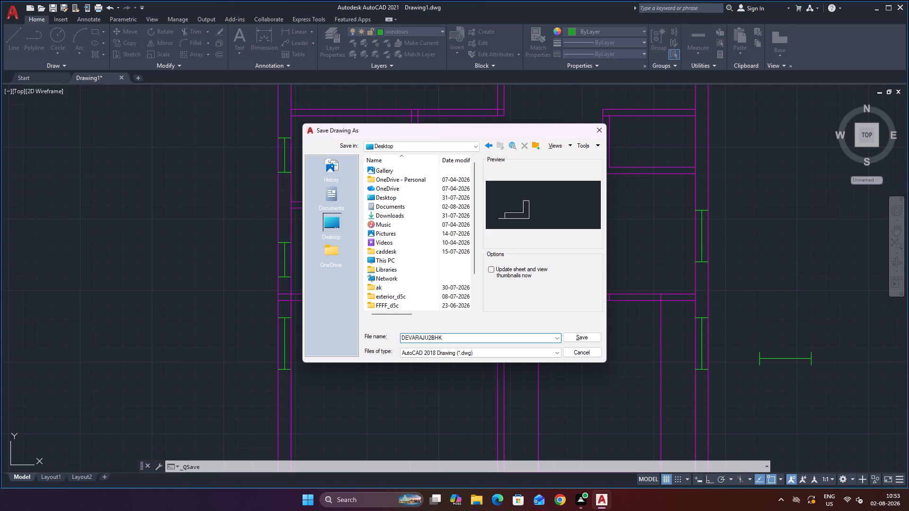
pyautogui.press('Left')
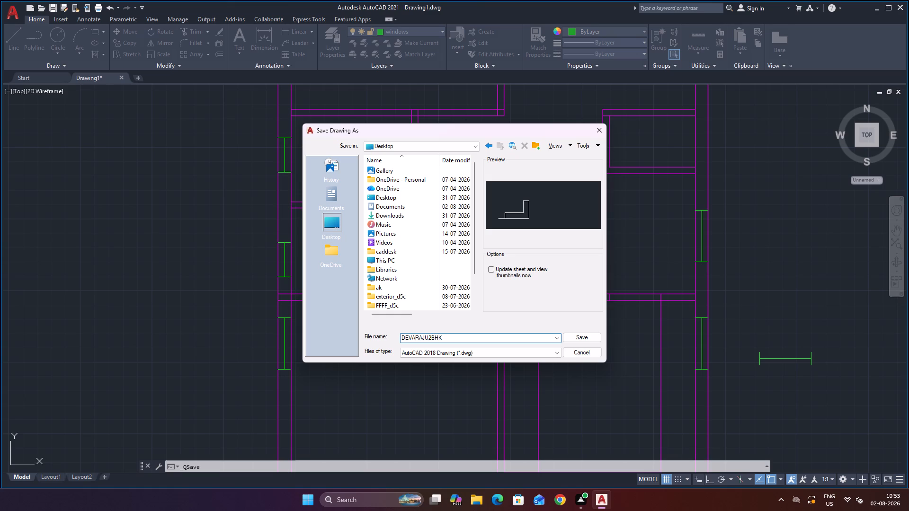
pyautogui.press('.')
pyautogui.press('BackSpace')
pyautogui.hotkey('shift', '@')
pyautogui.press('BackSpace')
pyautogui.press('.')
pyautogui.doubleClick(332, 226)
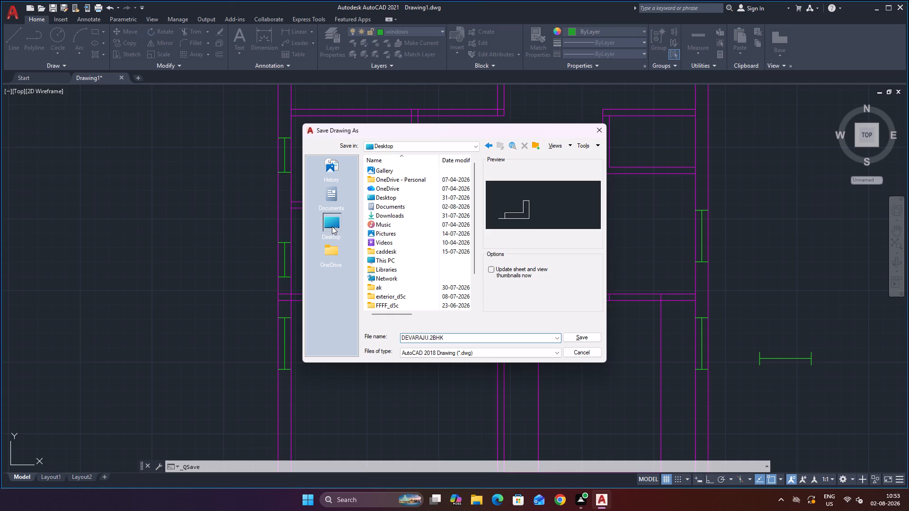
pyautogui.click(580, 335)
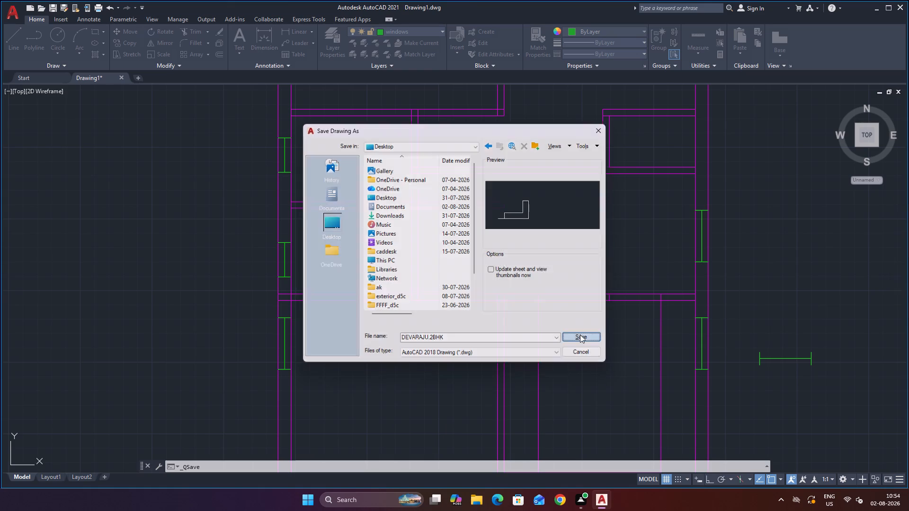
pyautogui.hotkey('ctrl', 's')
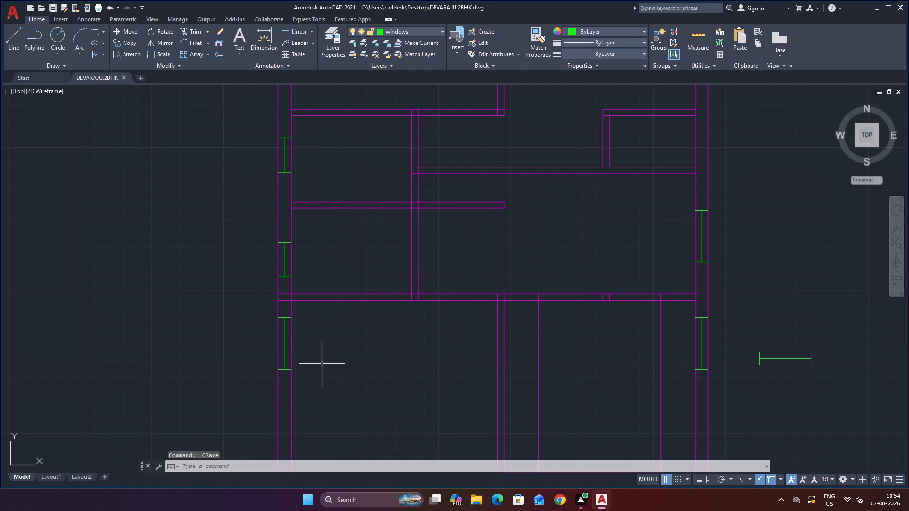
pyautogui.hotkey('ctrl', 's')
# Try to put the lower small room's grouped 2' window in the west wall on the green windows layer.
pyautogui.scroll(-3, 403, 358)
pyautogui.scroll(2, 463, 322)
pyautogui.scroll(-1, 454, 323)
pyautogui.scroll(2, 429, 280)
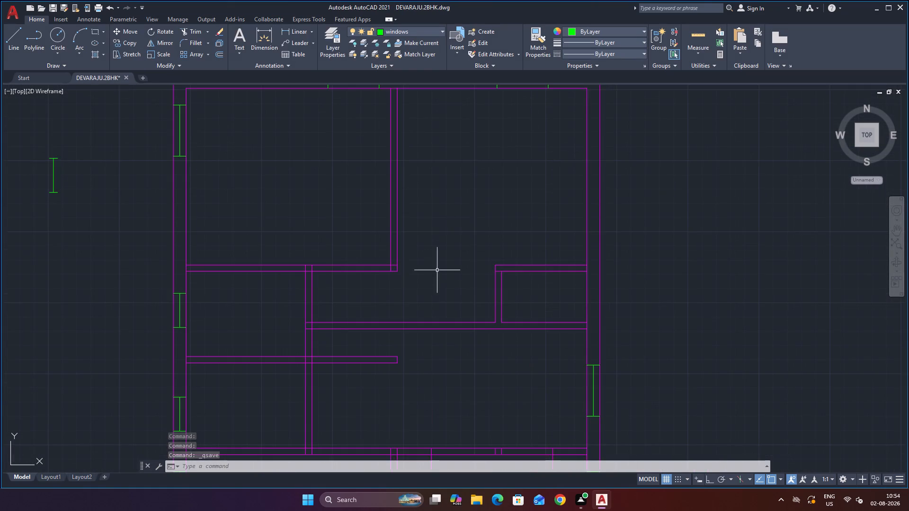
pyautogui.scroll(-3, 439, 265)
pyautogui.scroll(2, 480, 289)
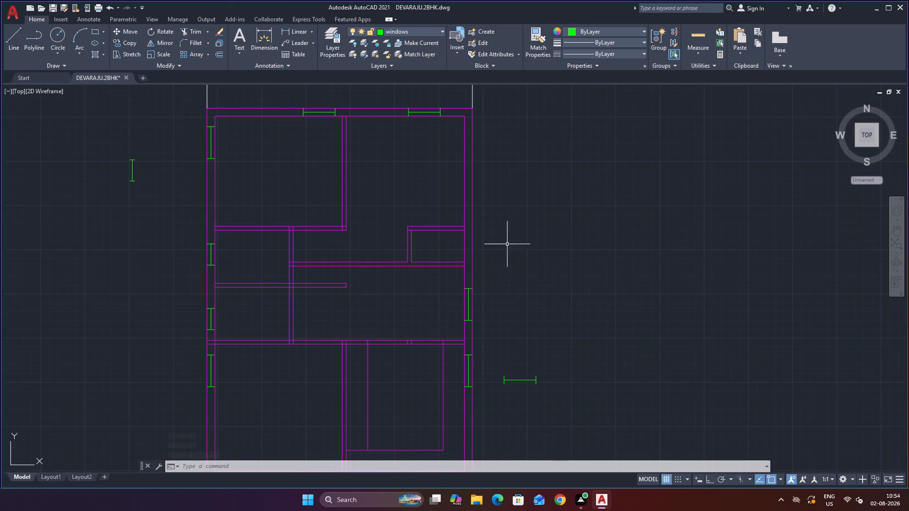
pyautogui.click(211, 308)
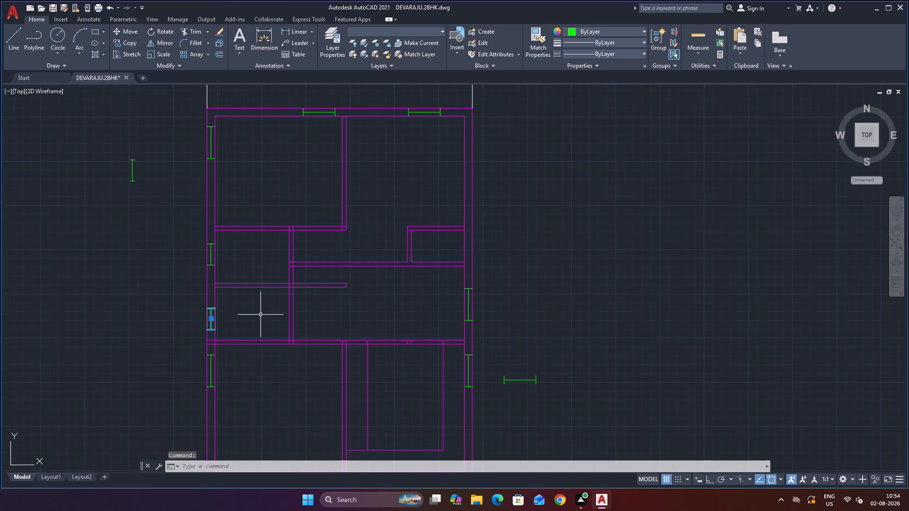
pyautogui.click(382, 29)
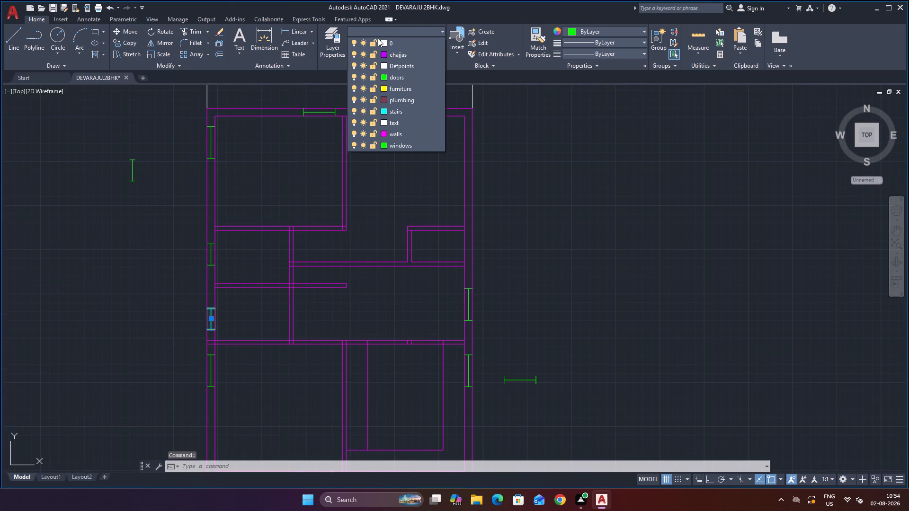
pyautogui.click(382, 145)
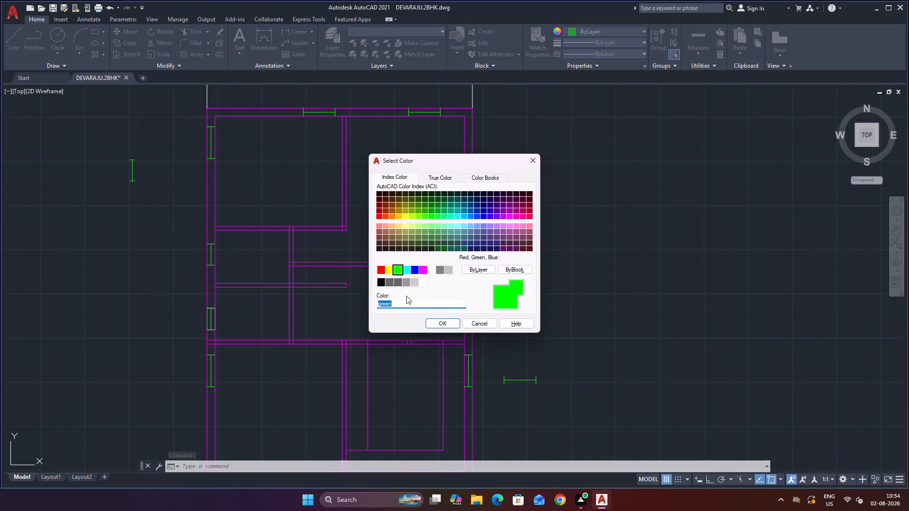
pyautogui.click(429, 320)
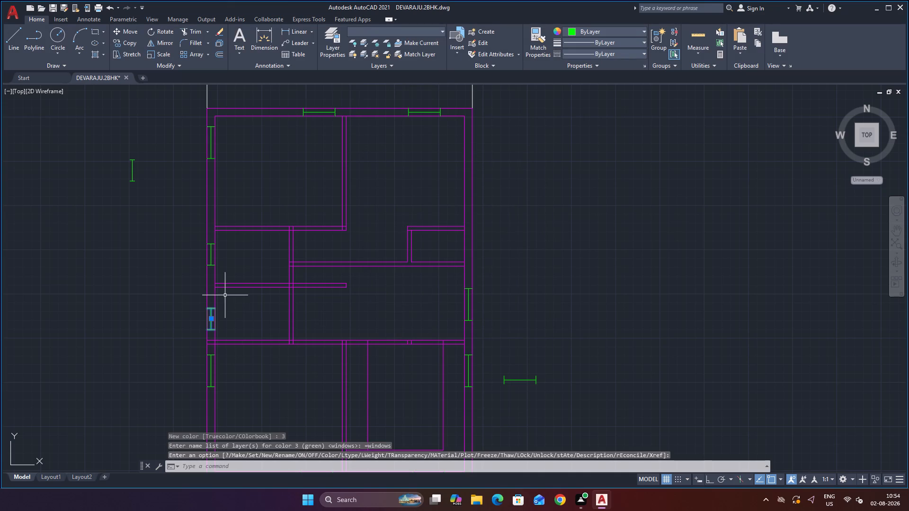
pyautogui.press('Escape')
# Save the drawing.
pyautogui.hotkey('ctrl', 's')
pyautogui.hotkey('ctrl', 's')
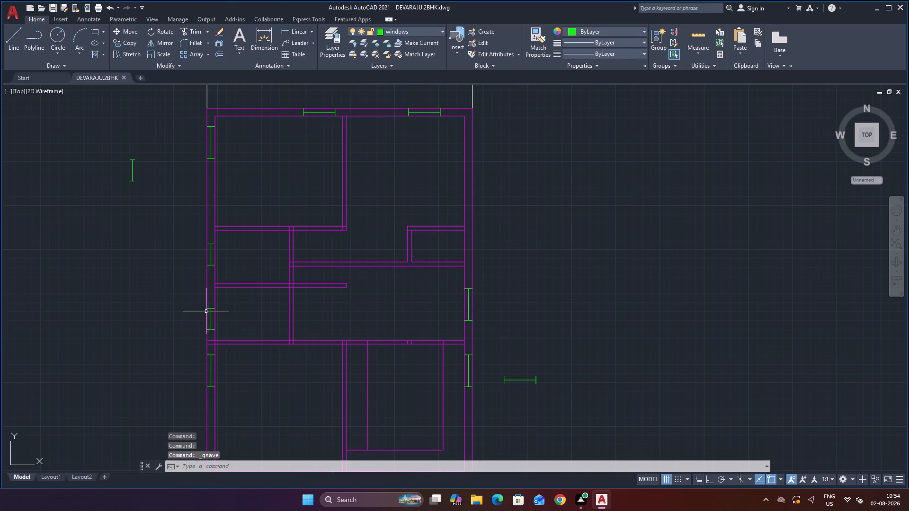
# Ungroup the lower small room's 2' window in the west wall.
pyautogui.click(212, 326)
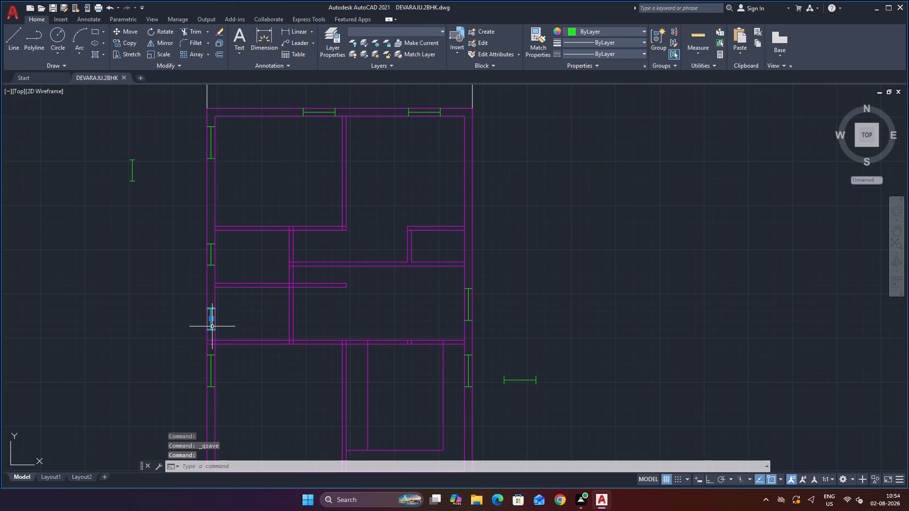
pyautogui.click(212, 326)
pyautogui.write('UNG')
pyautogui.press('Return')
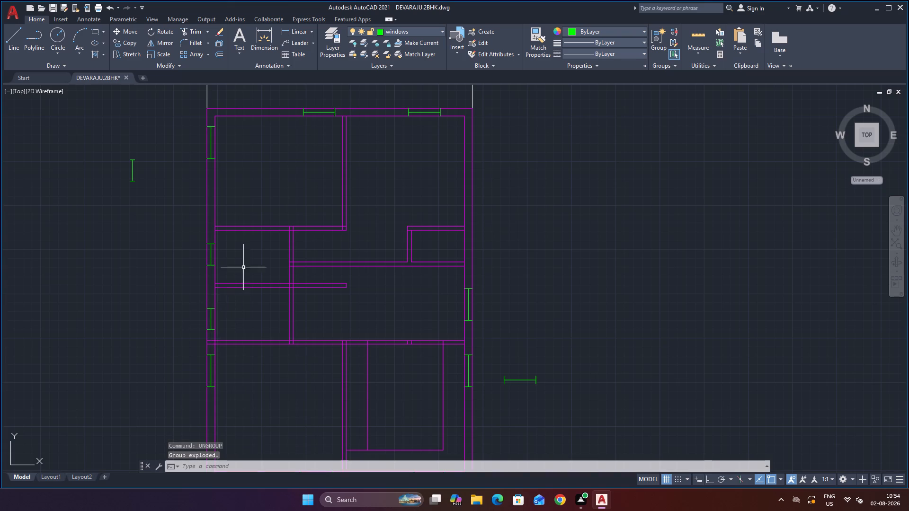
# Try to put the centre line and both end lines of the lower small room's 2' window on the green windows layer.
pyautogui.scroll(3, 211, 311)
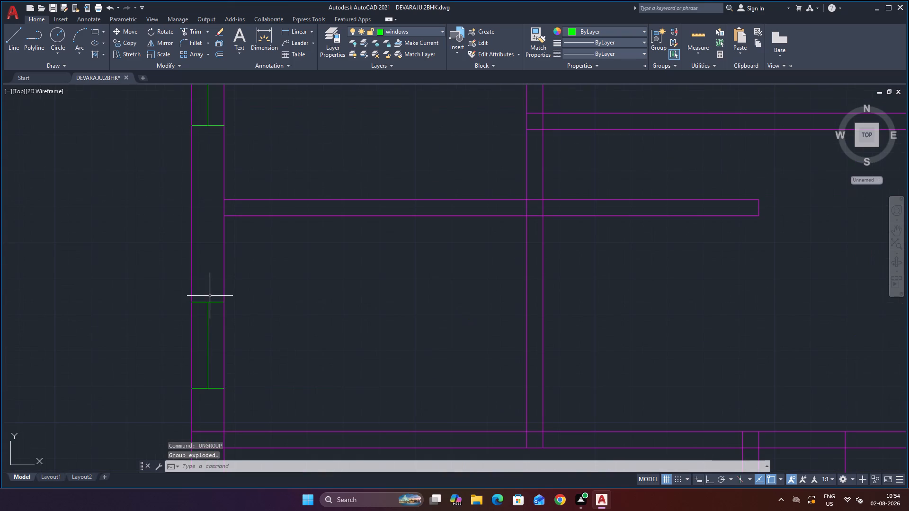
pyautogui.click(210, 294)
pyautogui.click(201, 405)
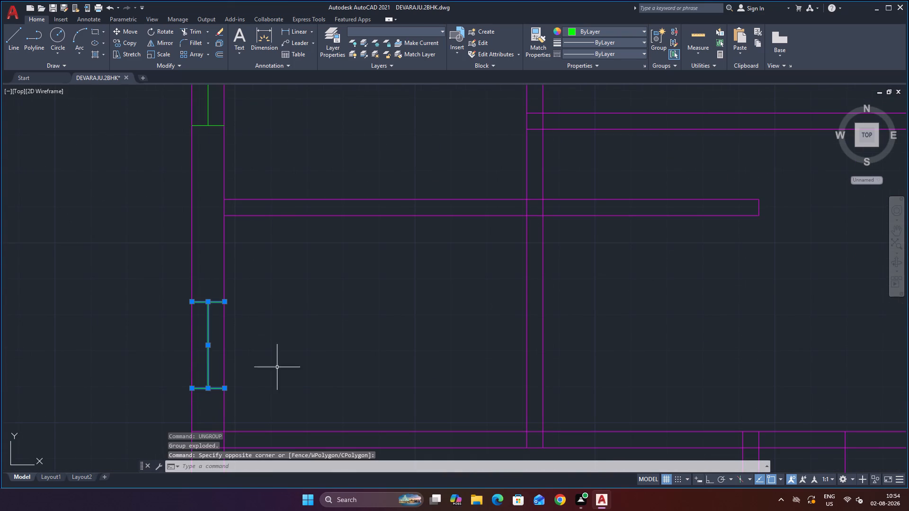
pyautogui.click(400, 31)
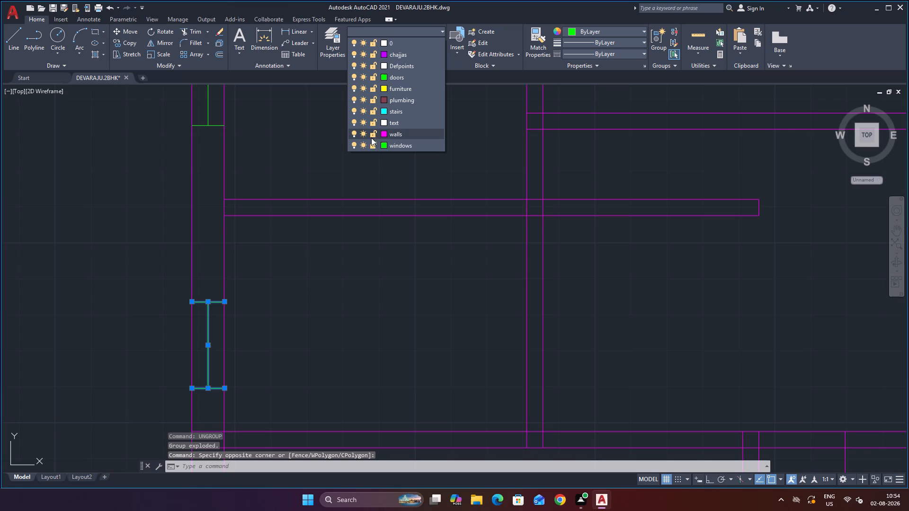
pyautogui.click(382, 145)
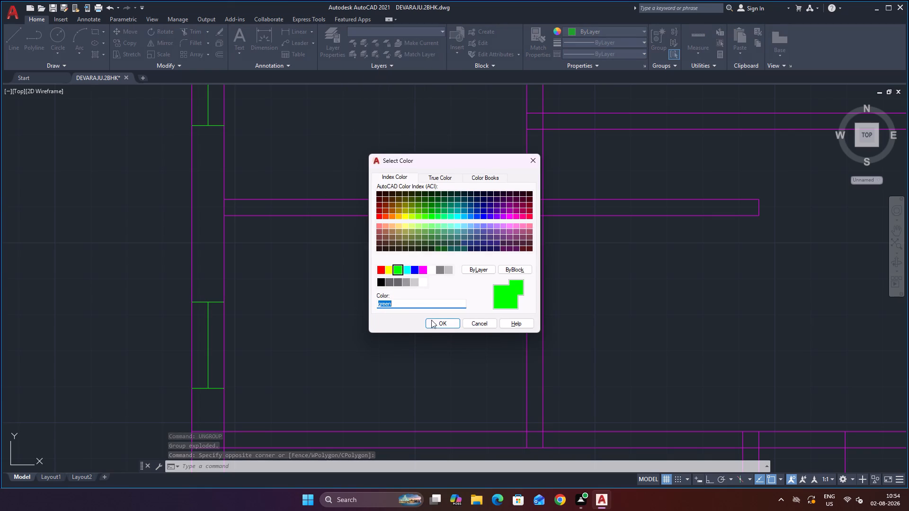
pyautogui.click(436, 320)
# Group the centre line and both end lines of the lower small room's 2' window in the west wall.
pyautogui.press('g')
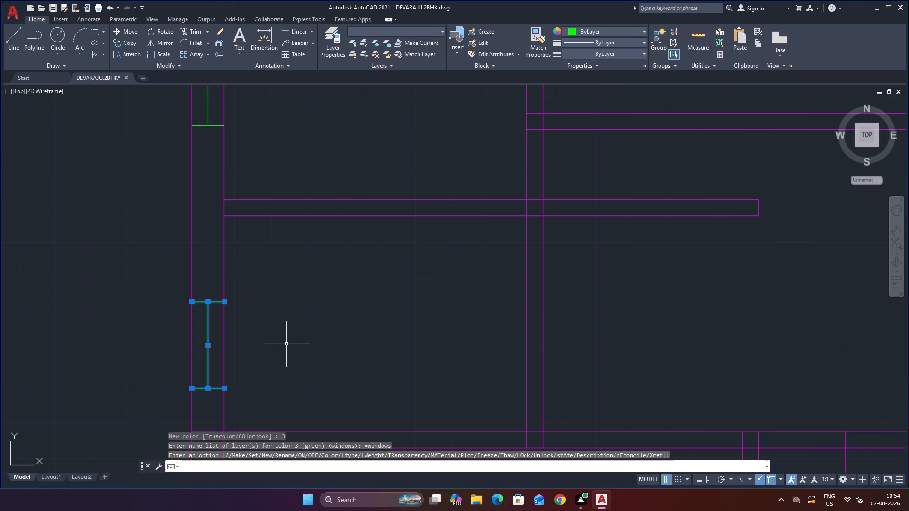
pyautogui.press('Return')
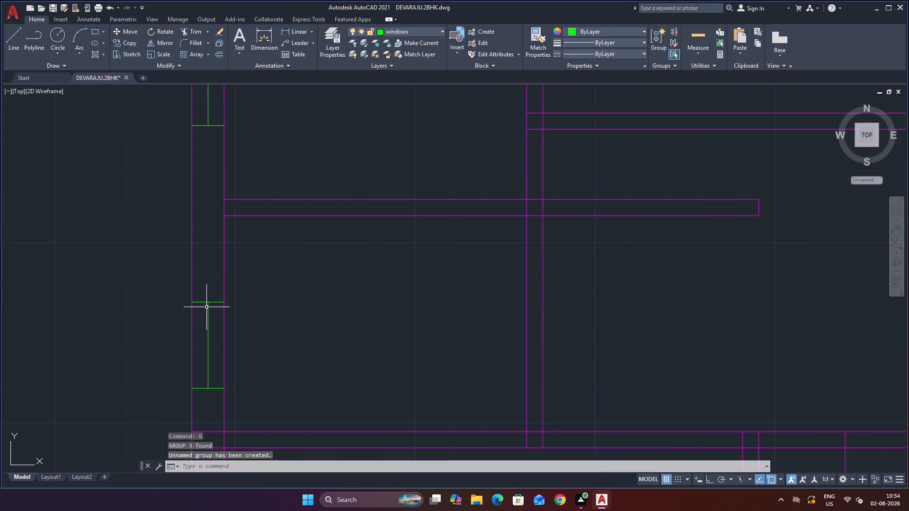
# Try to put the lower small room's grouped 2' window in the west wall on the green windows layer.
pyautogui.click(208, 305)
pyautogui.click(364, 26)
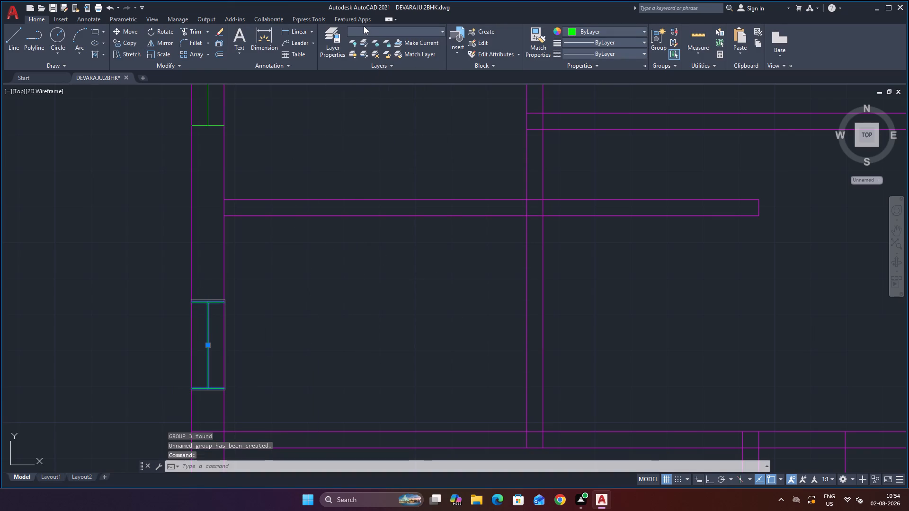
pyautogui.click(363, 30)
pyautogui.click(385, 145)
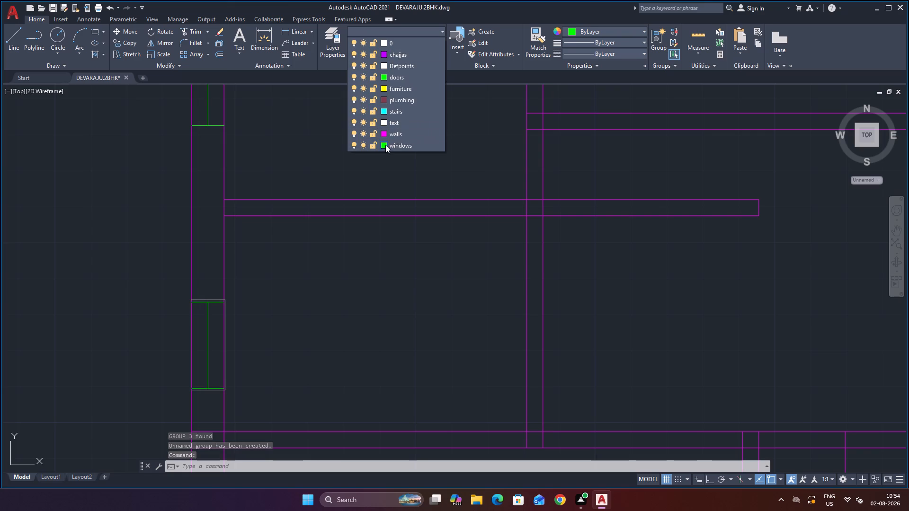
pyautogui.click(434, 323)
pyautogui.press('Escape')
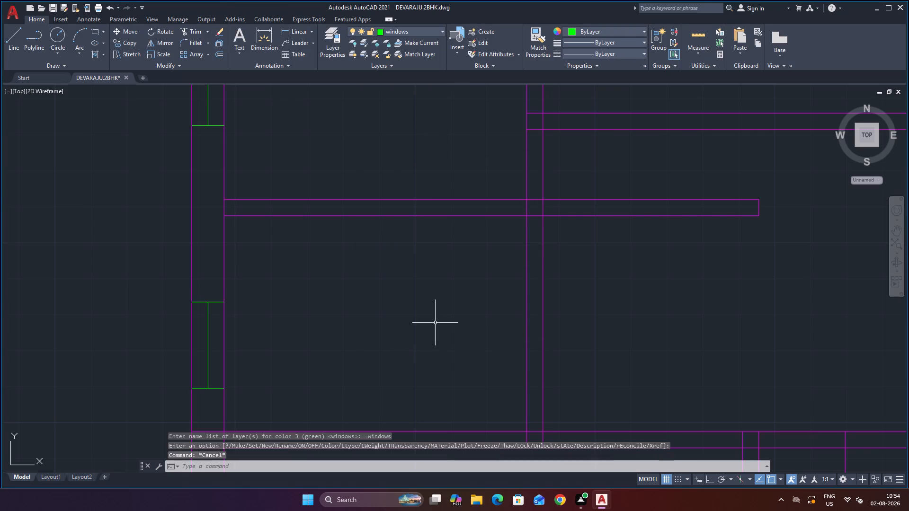
# Examine the 2' windows in the west wall and the window layout across the whole plan.
pyautogui.click(208, 122)
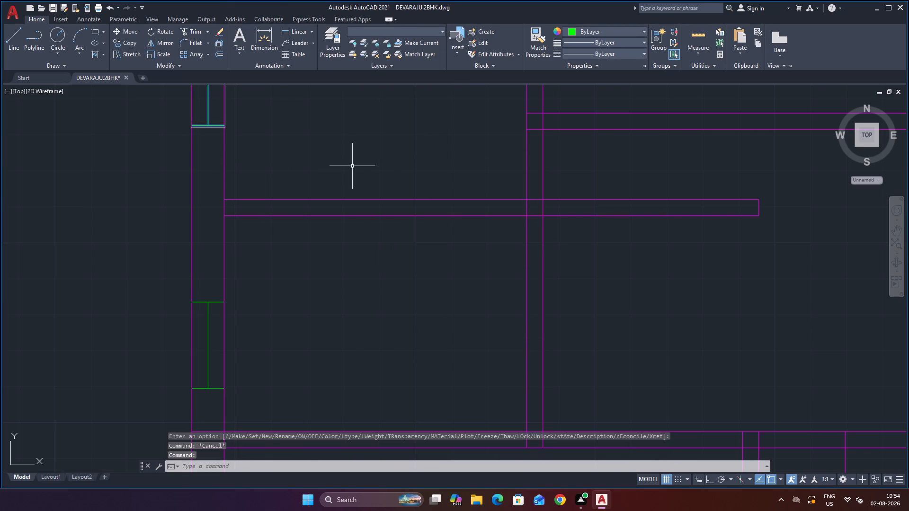
pyautogui.scroll(-3, 352, 166)
pyautogui.press('Escape')
pyautogui.scroll(-1, 351, 237)
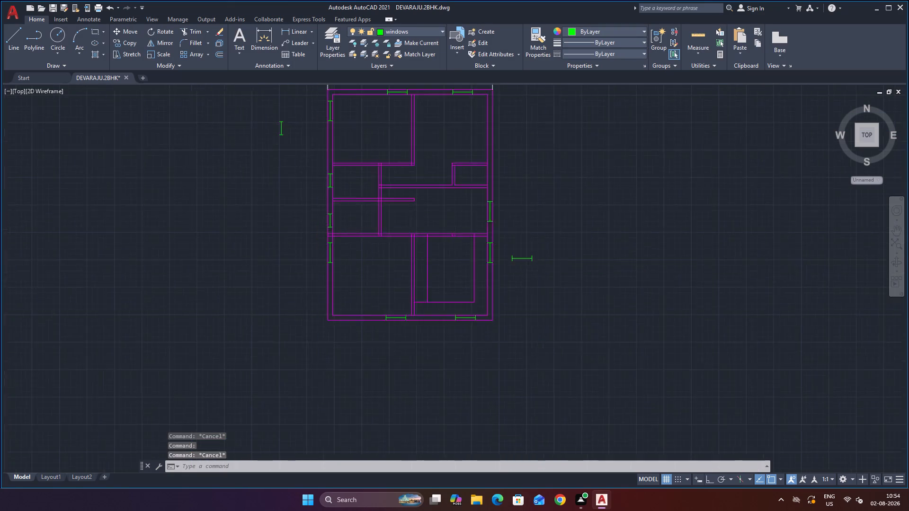
pyautogui.scroll(-2, 352, 239)
pyautogui.scroll(2, 411, 217)
pyautogui.scroll(1, 251, 167)
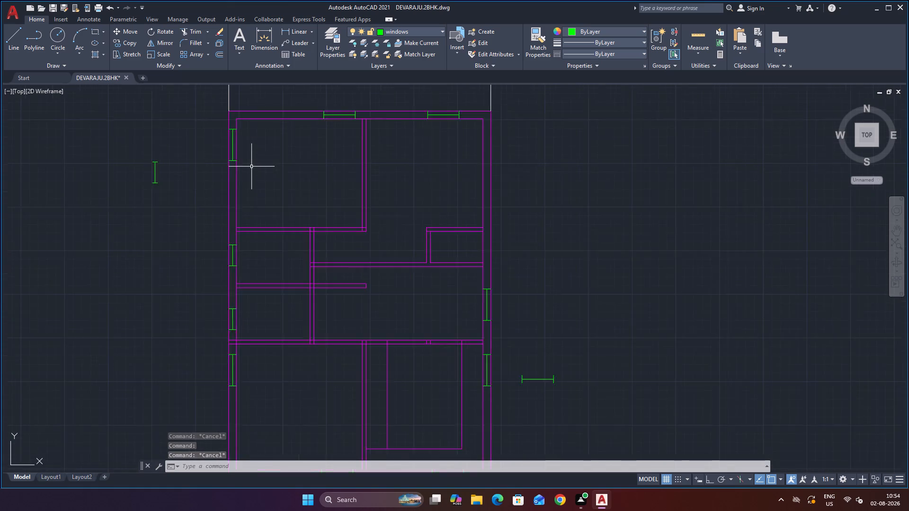
pyautogui.scroll(1, 251, 167)
pyautogui.scroll(-2, 261, 167)
pyautogui.scroll(1, 240, 175)
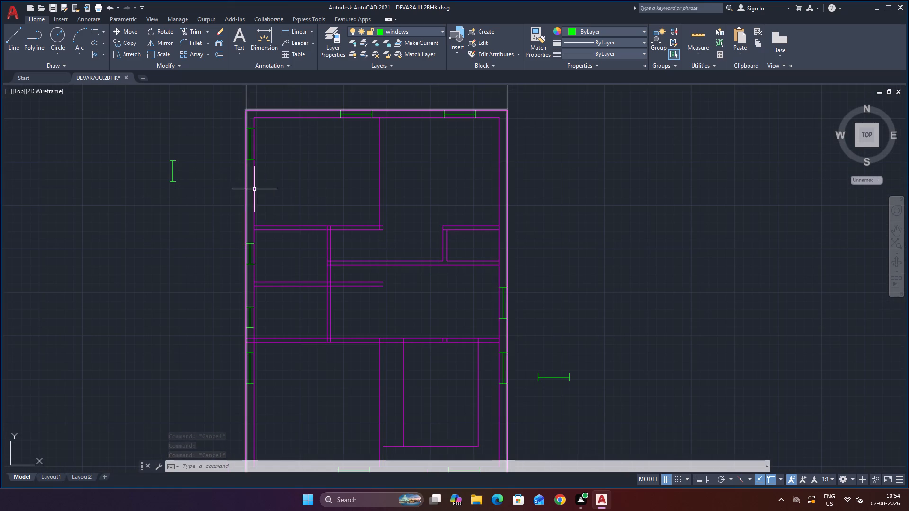
pyautogui.click(249, 247)
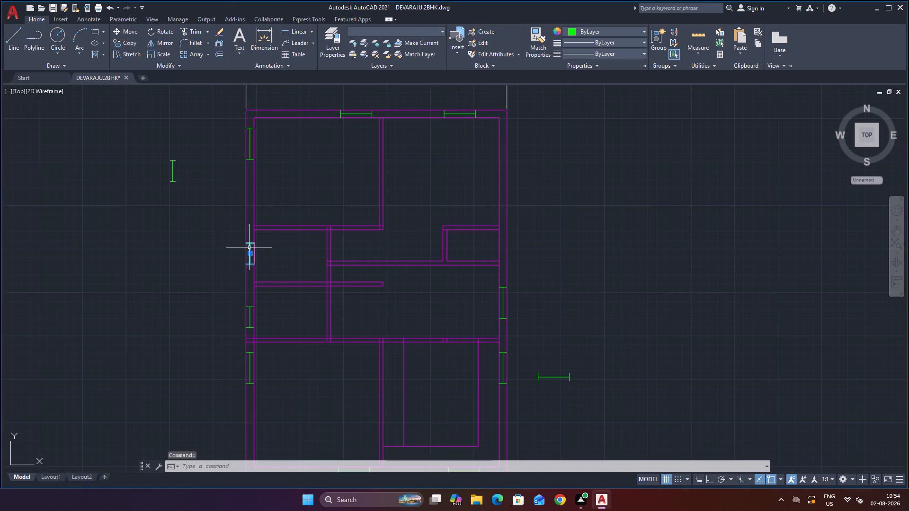
pyautogui.press('Escape')
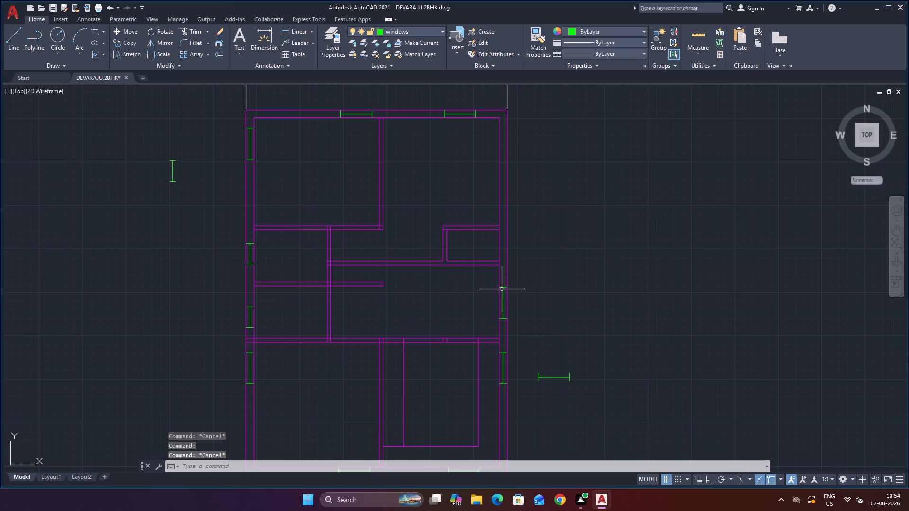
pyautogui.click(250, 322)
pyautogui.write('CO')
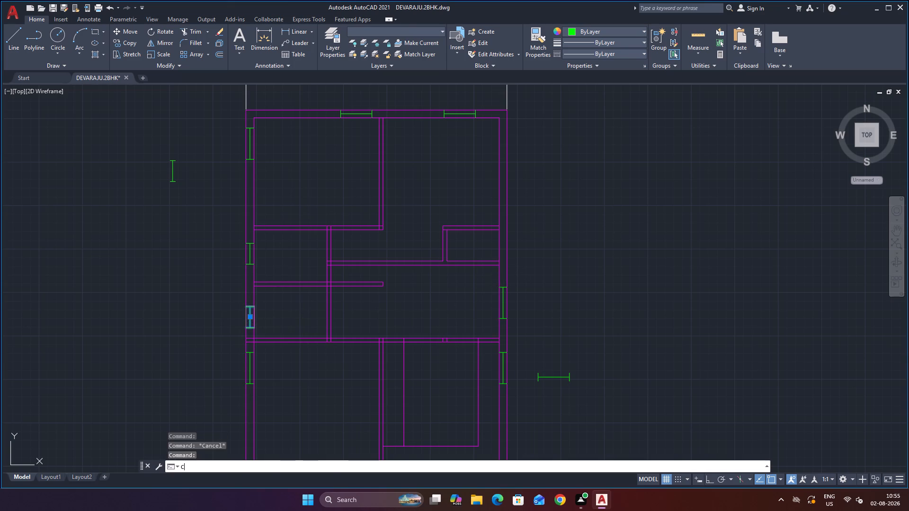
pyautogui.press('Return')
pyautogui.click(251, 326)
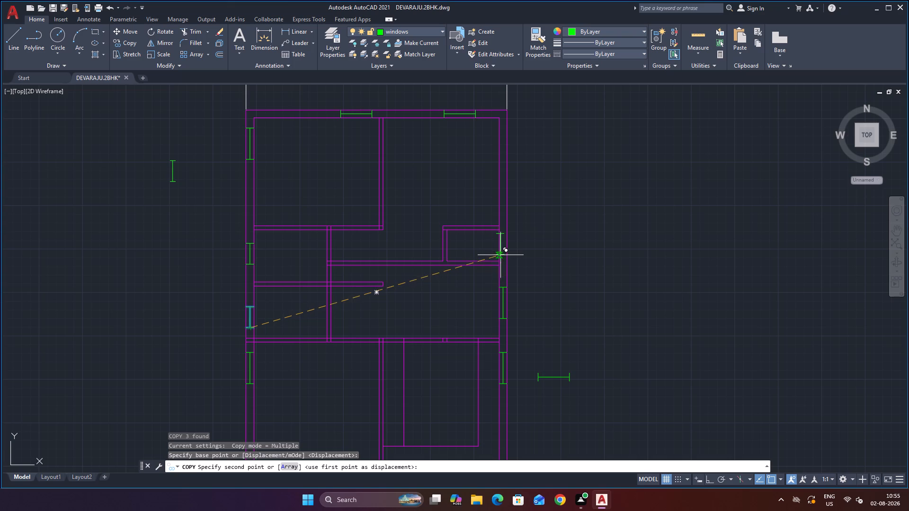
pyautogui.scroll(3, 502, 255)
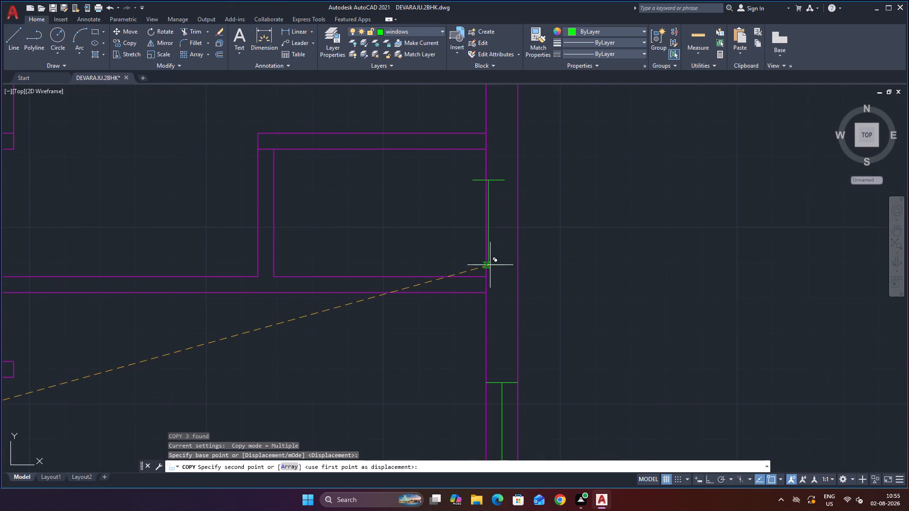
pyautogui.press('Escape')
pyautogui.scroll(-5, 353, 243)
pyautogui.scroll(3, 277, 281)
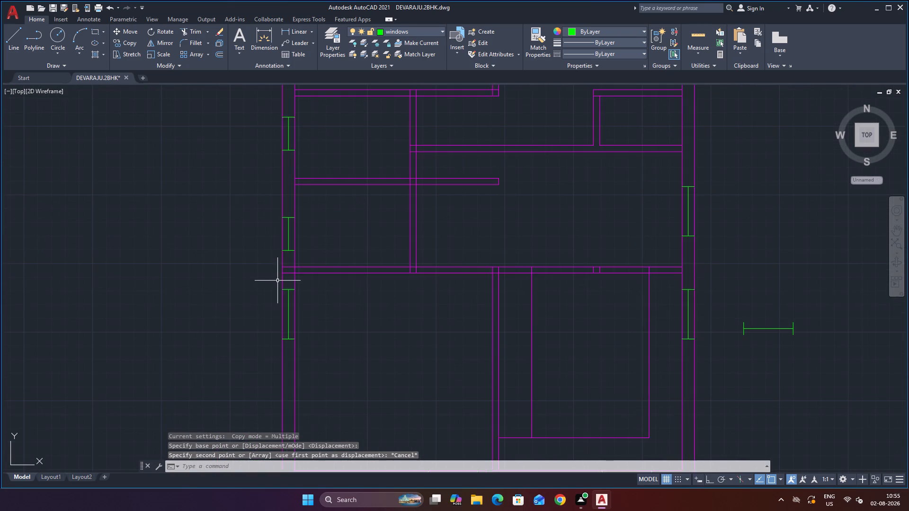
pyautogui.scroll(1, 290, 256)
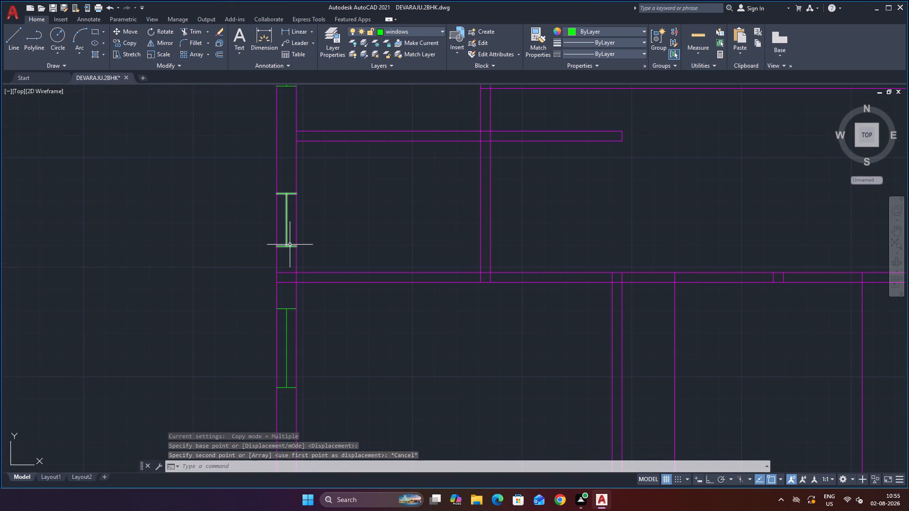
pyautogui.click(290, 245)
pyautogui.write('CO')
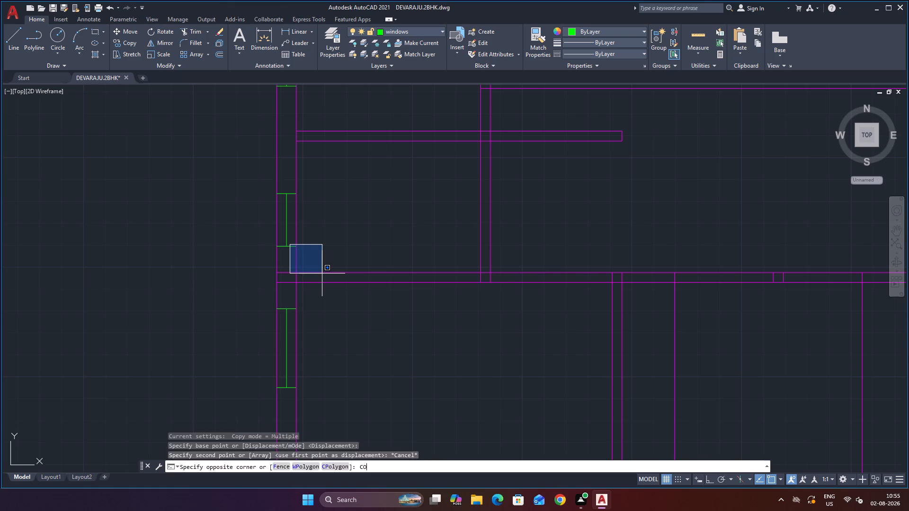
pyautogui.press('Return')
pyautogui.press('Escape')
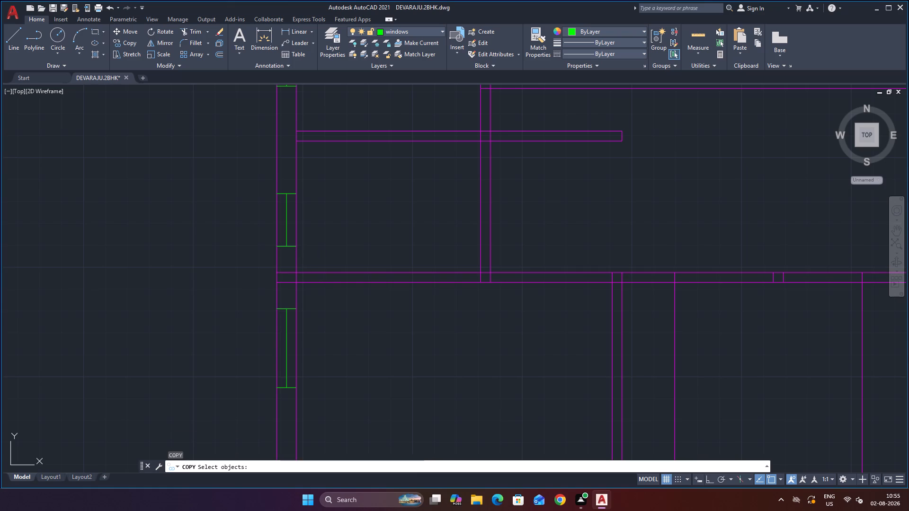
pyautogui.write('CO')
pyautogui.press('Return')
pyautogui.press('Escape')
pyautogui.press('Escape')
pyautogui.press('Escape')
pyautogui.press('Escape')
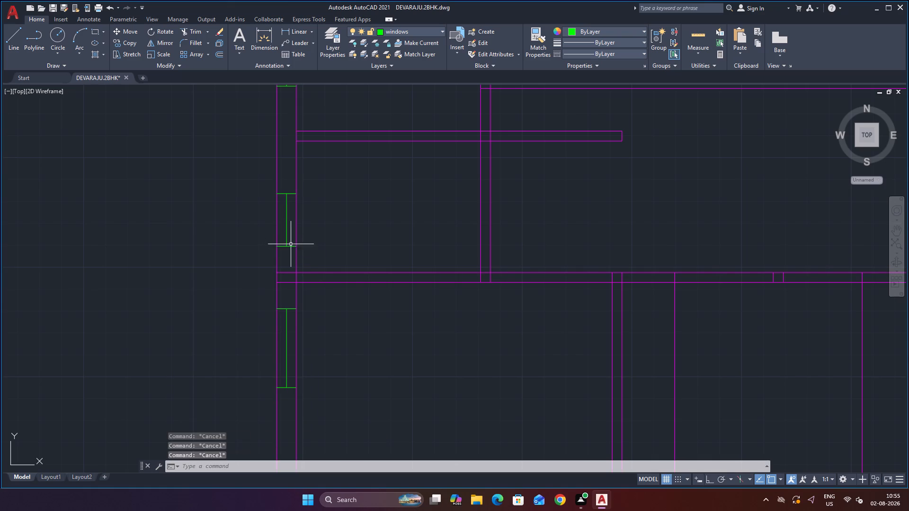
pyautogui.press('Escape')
# Copy the lower small room's 2' window from the west wall into the east wall at the small enclosed room.
pyautogui.write('CO')
pyautogui.press('Return')
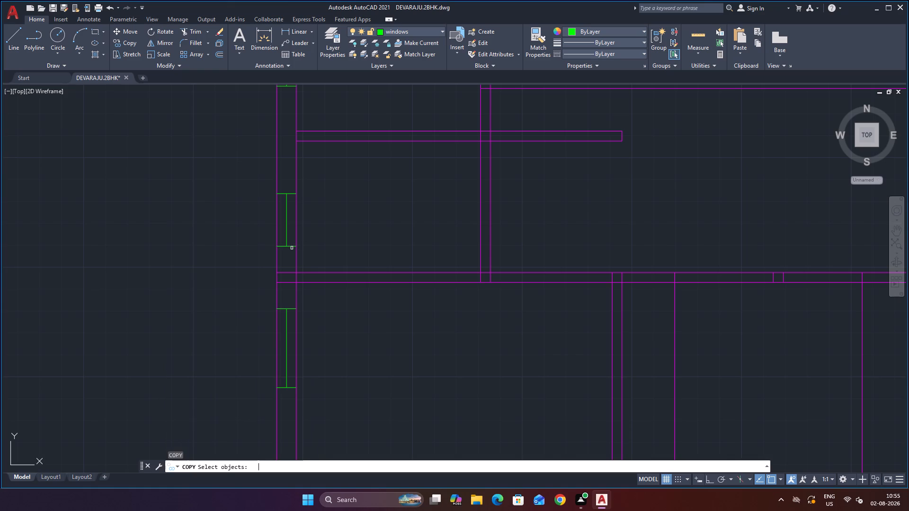
pyautogui.click(292, 247)
pyautogui.press('Return')
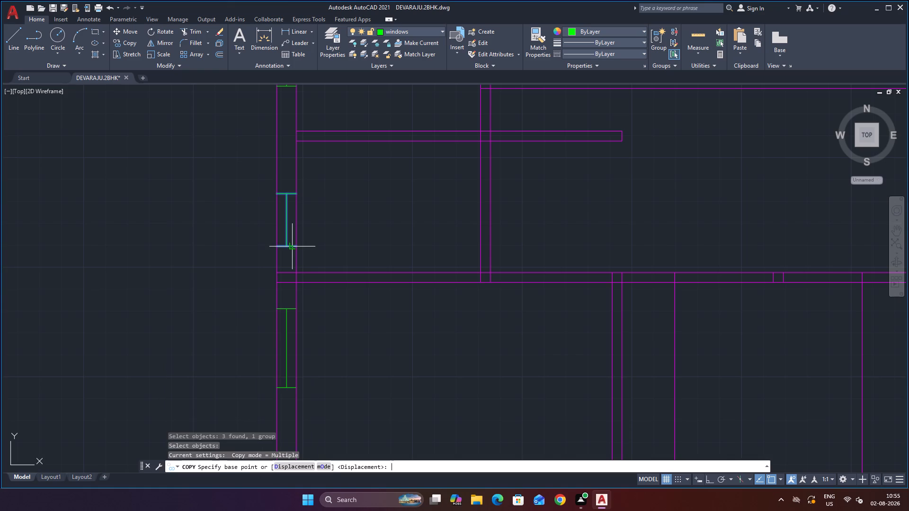
pyautogui.click(297, 248)
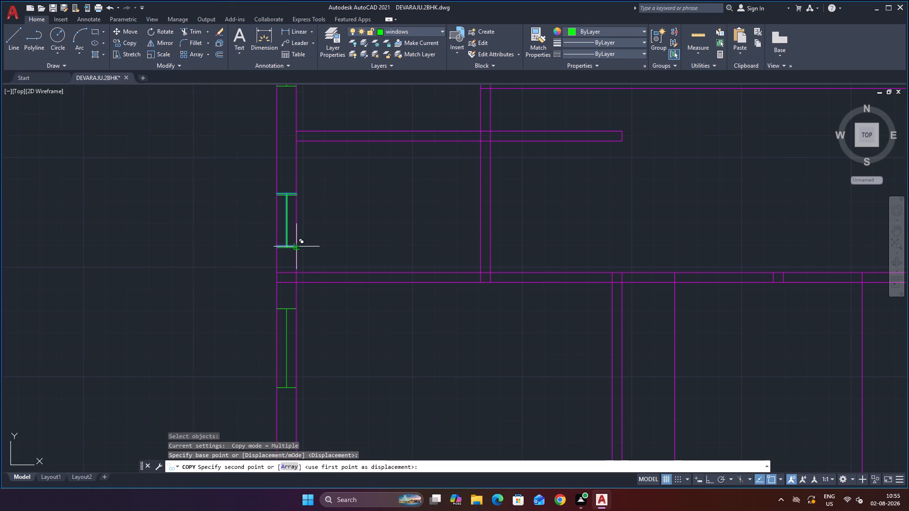
pyautogui.scroll(-5, 397, 229)
pyautogui.scroll(3, 447, 215)
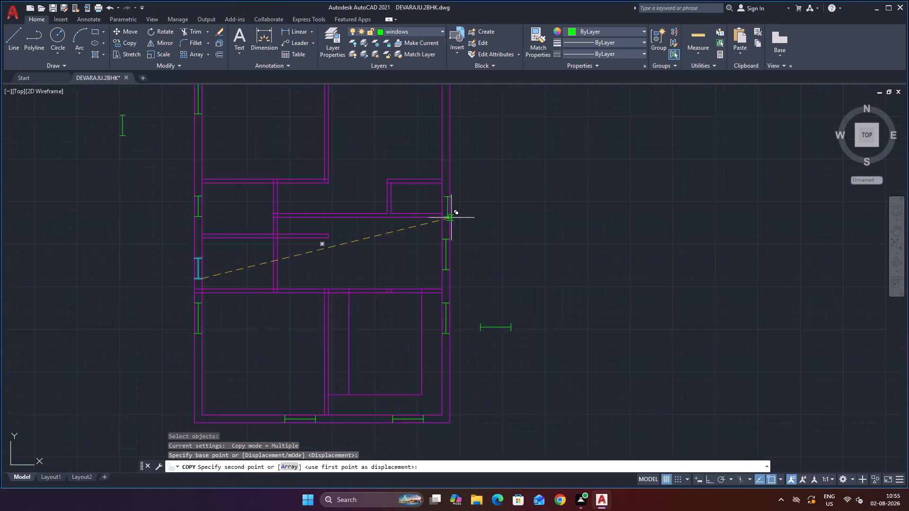
pyautogui.scroll(1, 451, 218)
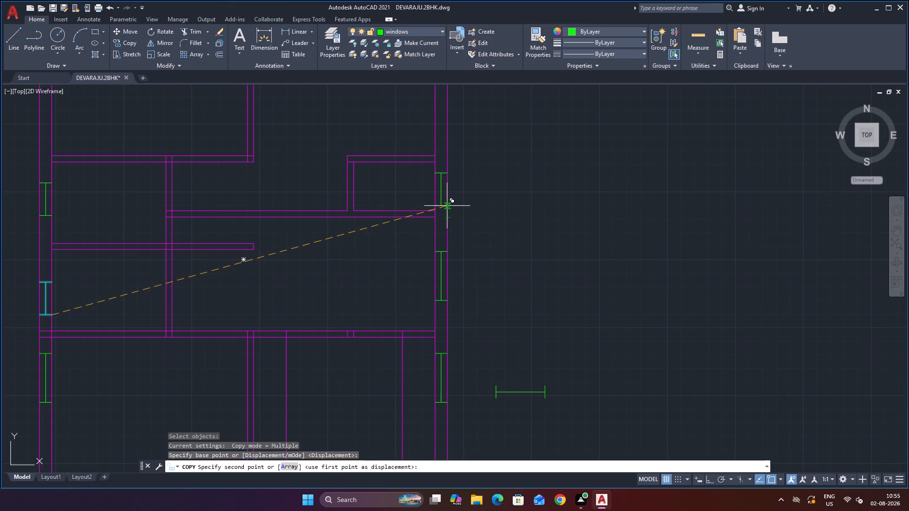
pyautogui.click(447, 206)
pyautogui.press('Escape')
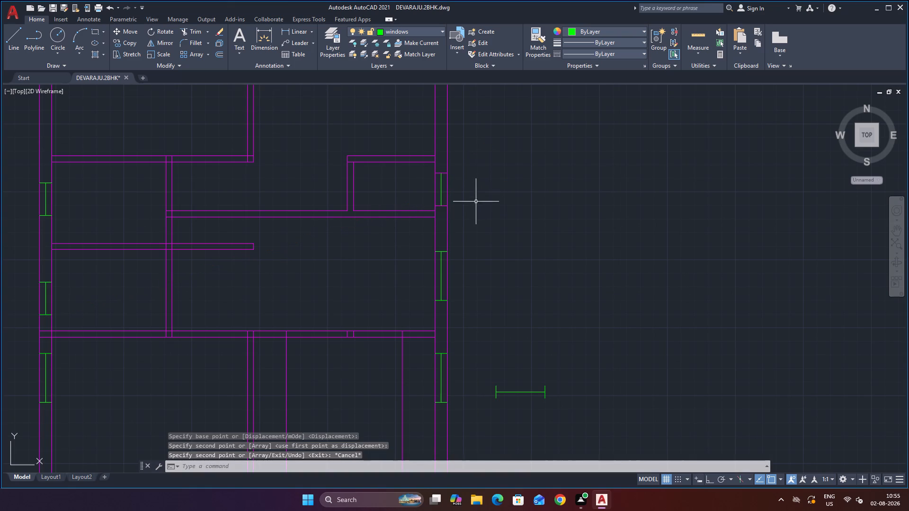
# Ungroup the copied 2' window in the east wall at the small enclosed room.
pyautogui.scroll(-2, 454, 229)
pyautogui.scroll(2, 372, 248)
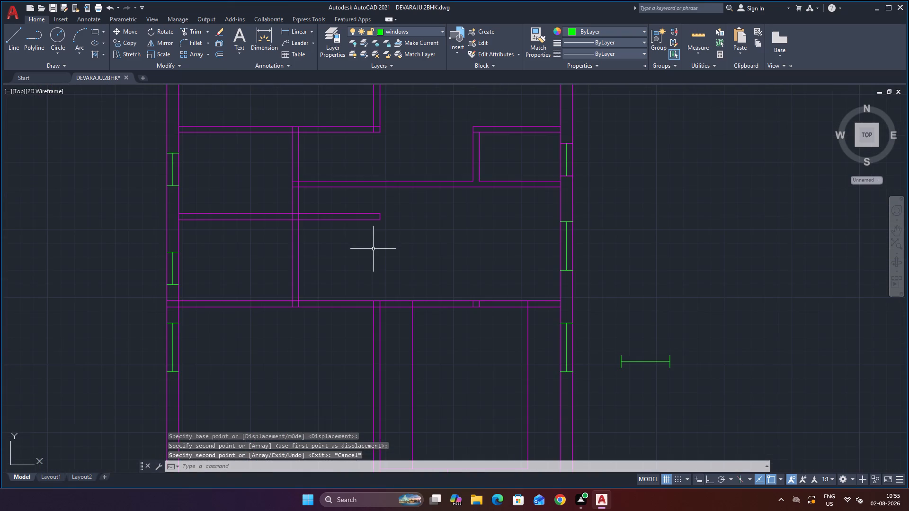
pyautogui.scroll(3, 579, 144)
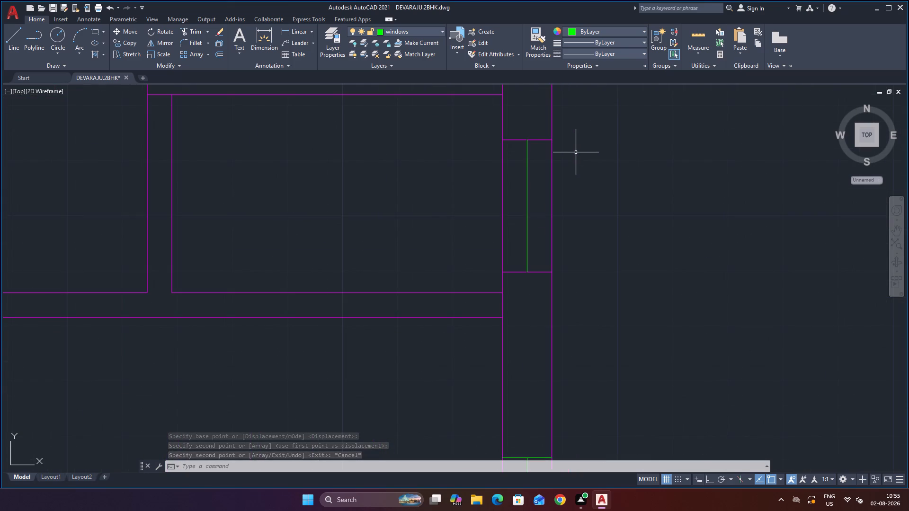
pyautogui.click(544, 141)
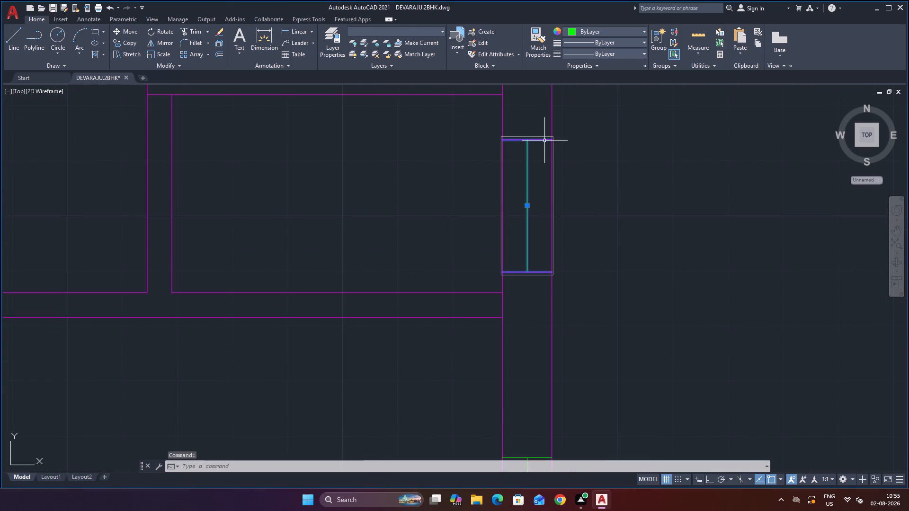
pyautogui.press('Escape')
pyautogui.press('Escape')
pyautogui.press('Escape')
pyautogui.press('Escape')
pyautogui.click(544, 141)
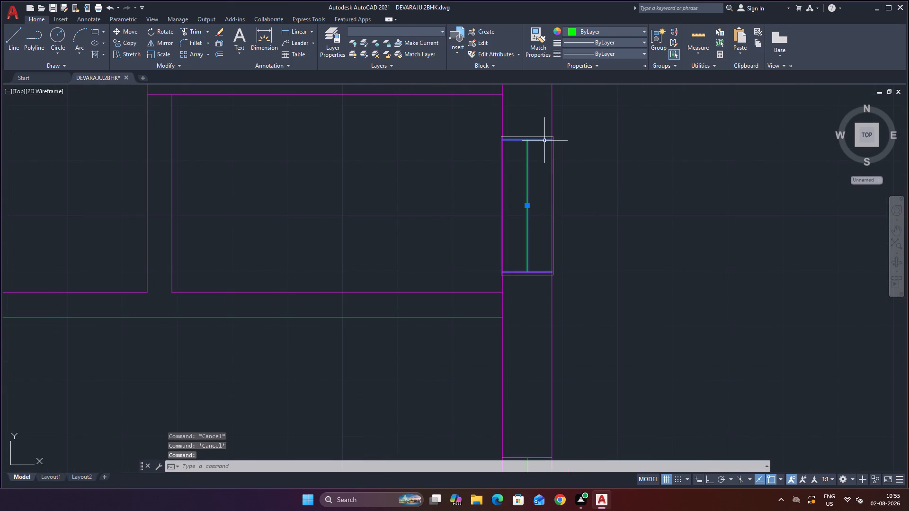
pyautogui.write('UNG')
pyautogui.press('Return')
pyautogui.press('Escape')
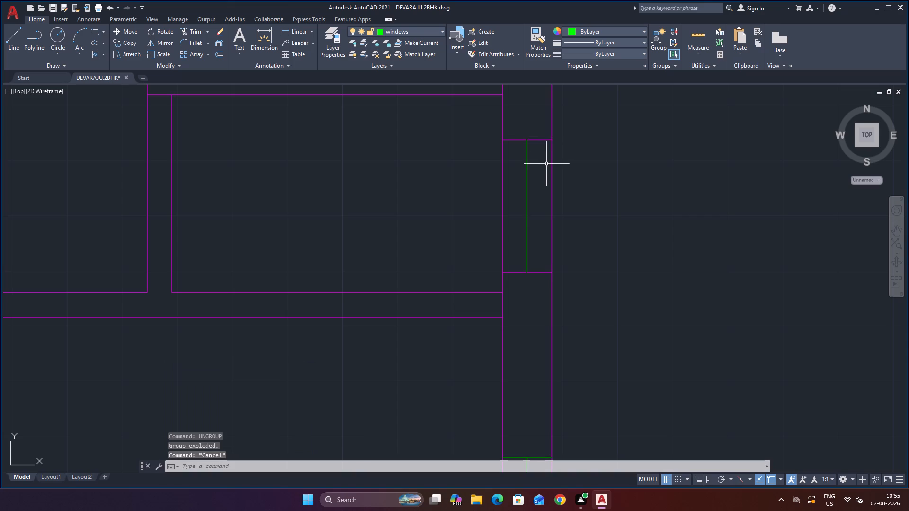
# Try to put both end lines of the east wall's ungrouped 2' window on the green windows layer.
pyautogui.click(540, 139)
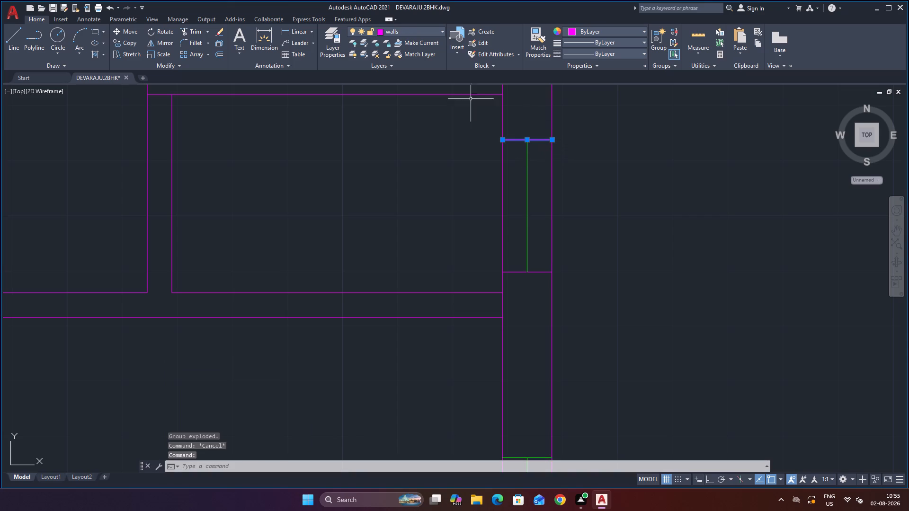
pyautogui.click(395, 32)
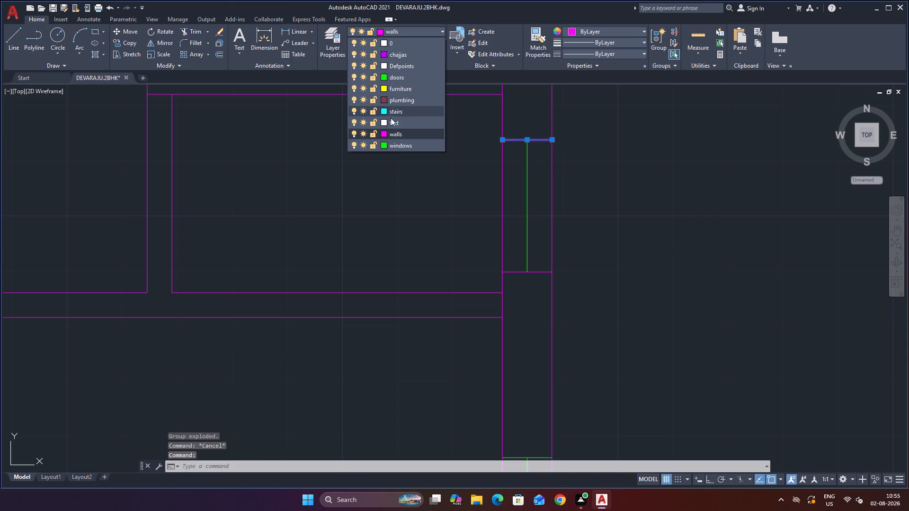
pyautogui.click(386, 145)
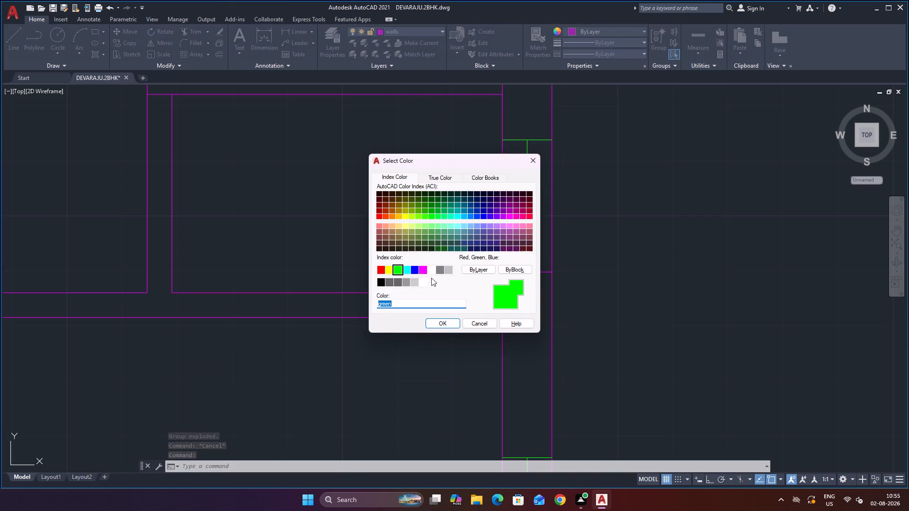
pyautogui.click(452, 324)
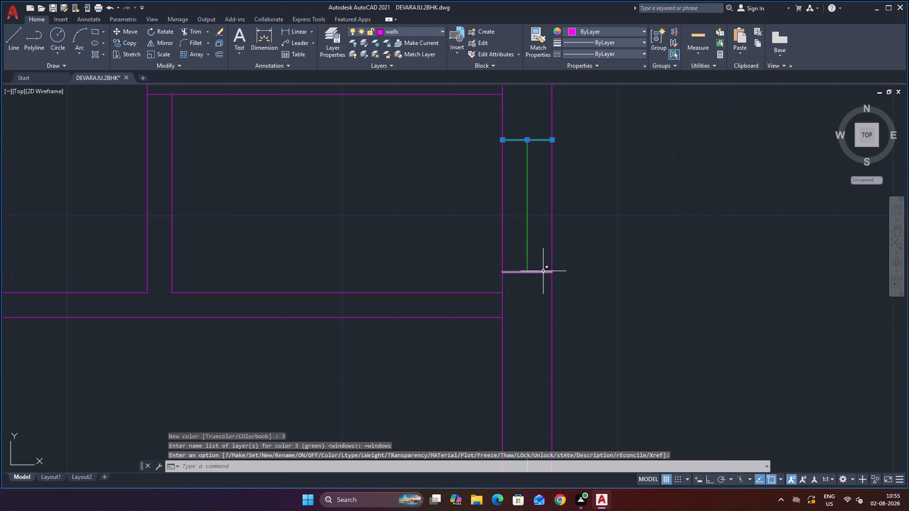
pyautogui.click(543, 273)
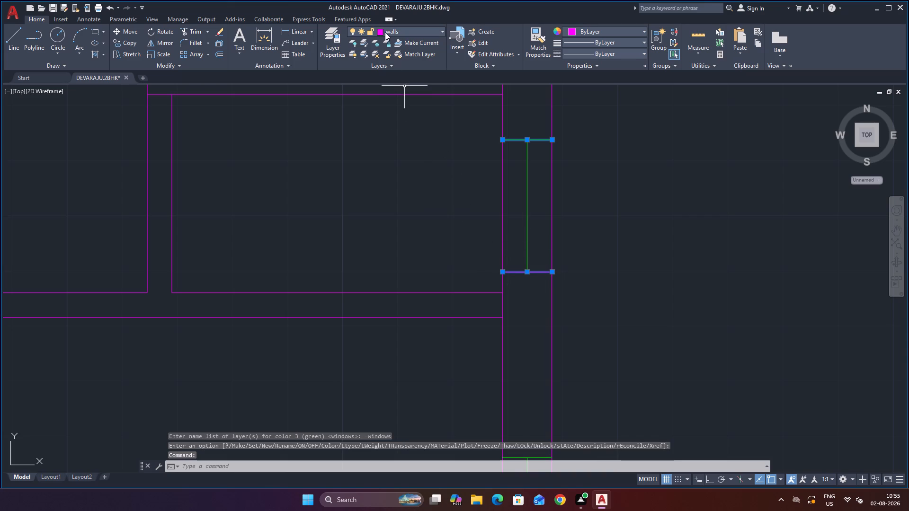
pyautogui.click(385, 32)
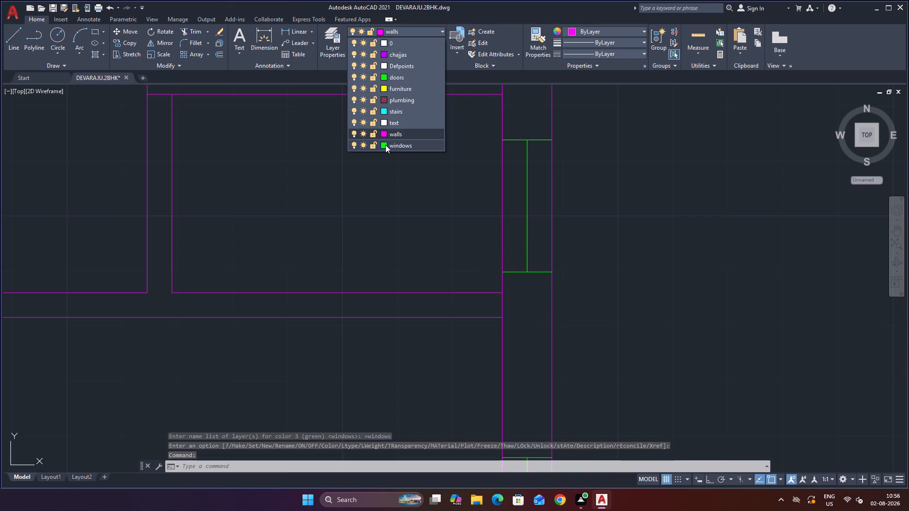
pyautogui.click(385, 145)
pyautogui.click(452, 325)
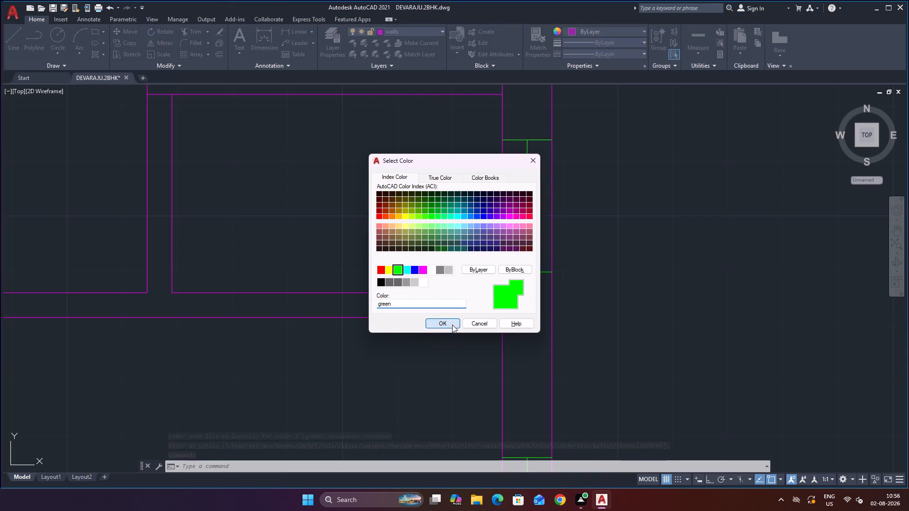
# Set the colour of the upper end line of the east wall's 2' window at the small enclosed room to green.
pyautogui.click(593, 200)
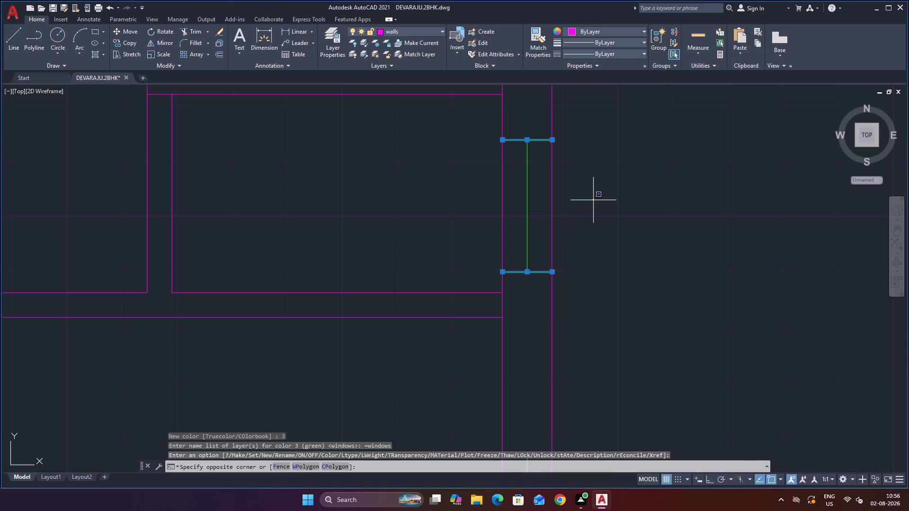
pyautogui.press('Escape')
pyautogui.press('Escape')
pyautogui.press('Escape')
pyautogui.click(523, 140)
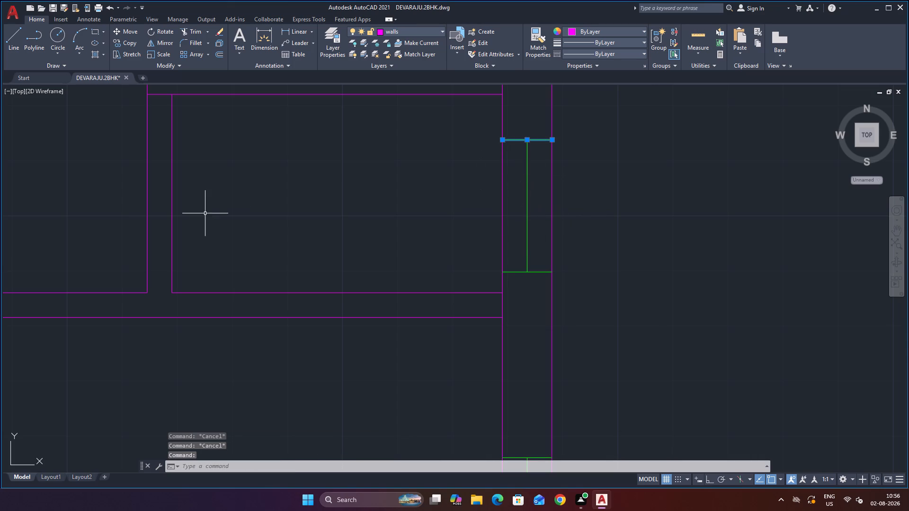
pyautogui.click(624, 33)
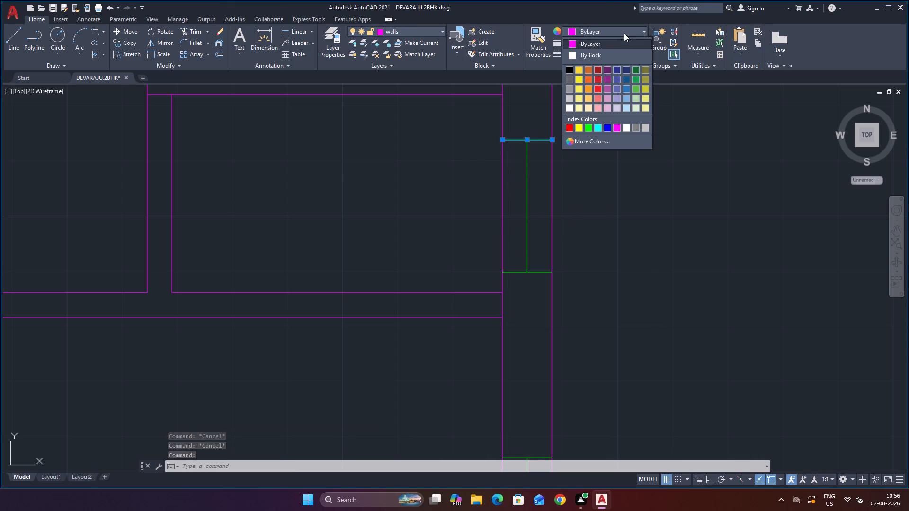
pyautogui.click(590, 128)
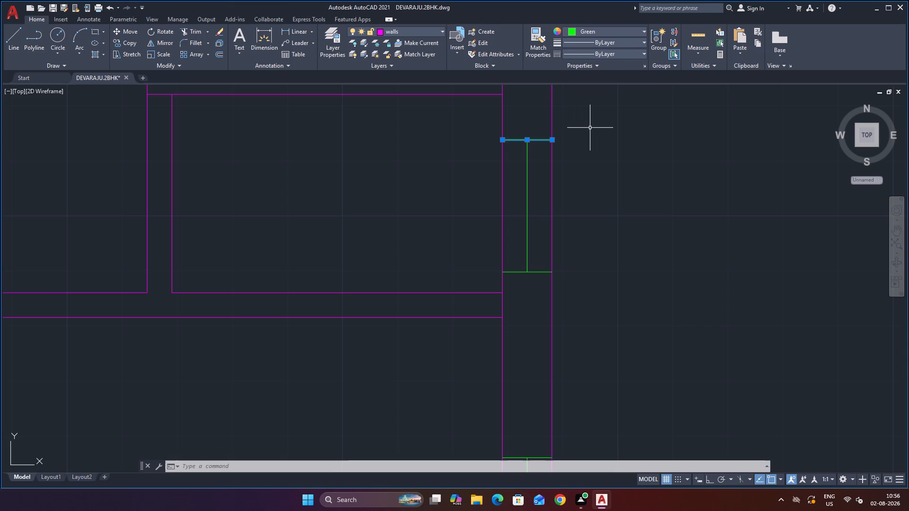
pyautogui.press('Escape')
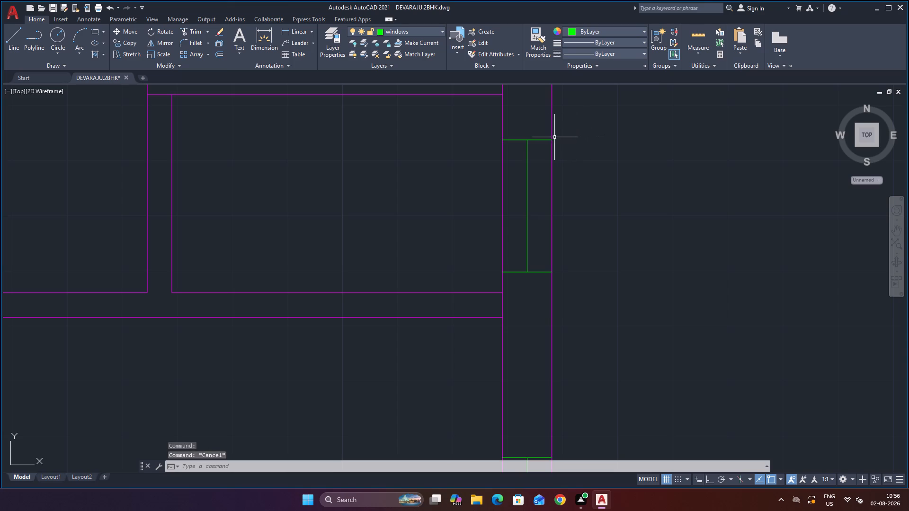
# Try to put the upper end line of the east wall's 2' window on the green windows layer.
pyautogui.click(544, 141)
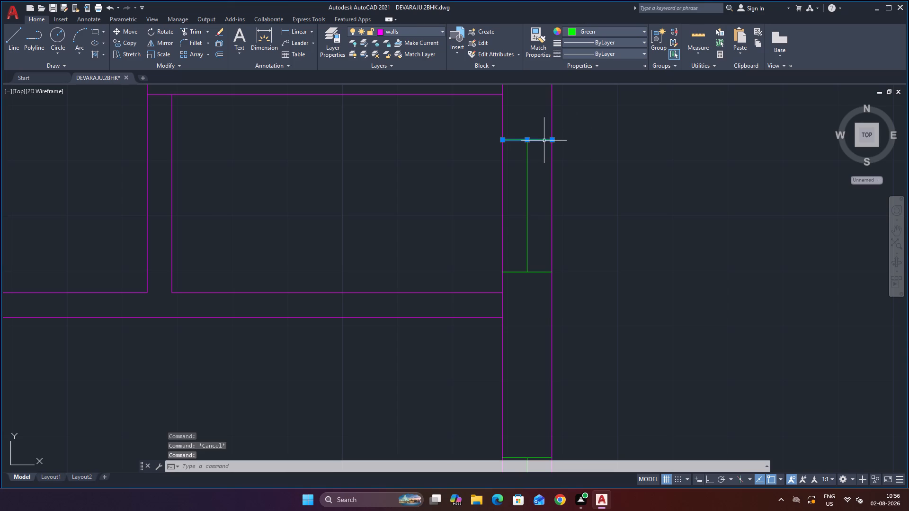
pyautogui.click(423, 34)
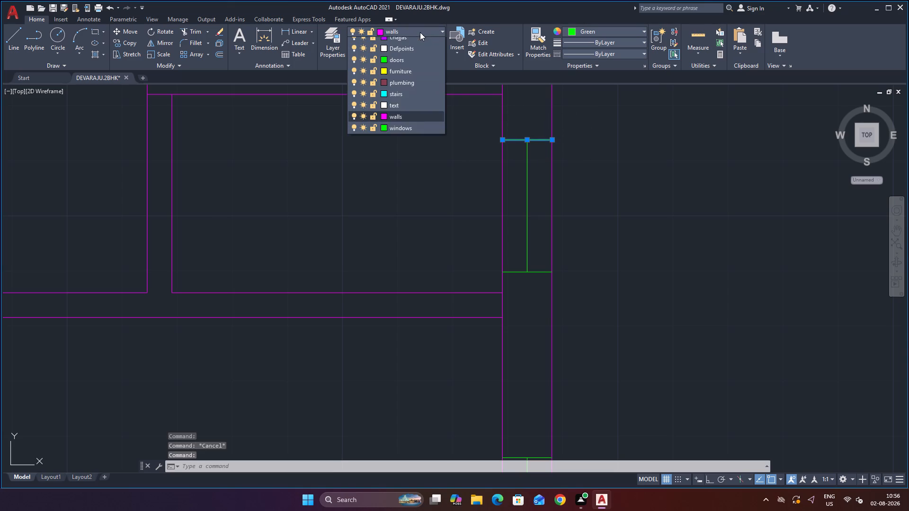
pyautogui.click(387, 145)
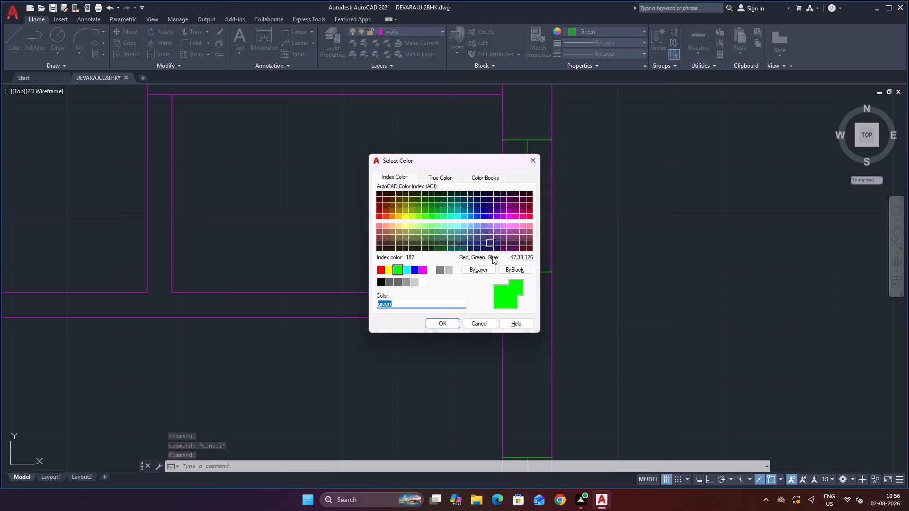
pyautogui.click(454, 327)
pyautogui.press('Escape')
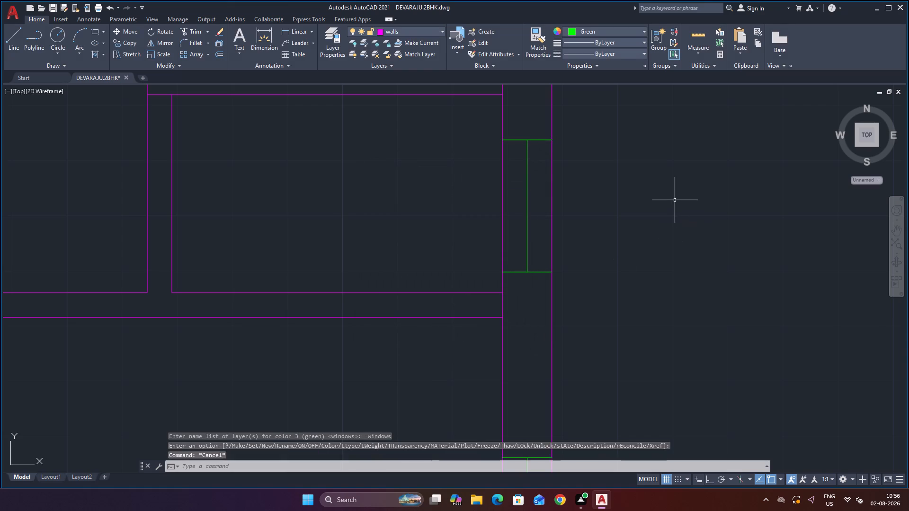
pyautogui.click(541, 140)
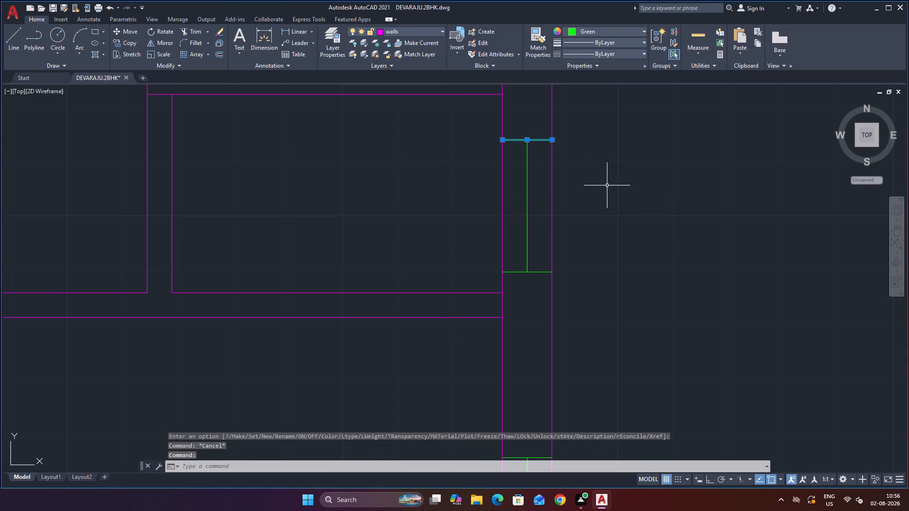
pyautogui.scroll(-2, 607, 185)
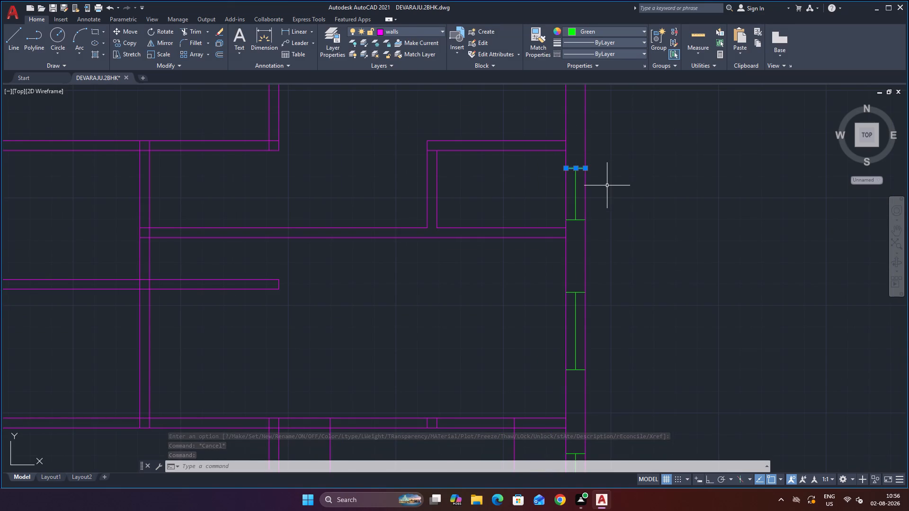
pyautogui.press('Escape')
# Examine the 3' windows in the east and west walls and the small rooms' 2' windows in the west wall.
pyautogui.scroll(-2, 607, 185)
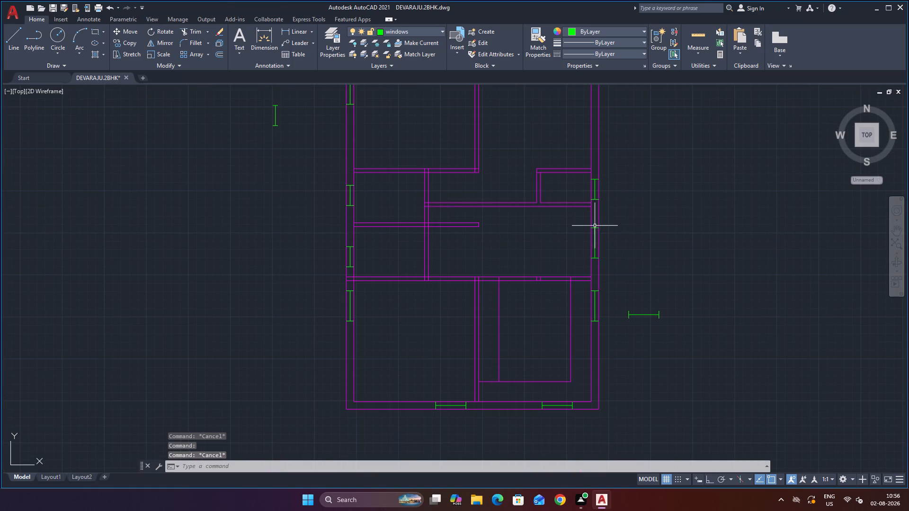
pyautogui.click(594, 229)
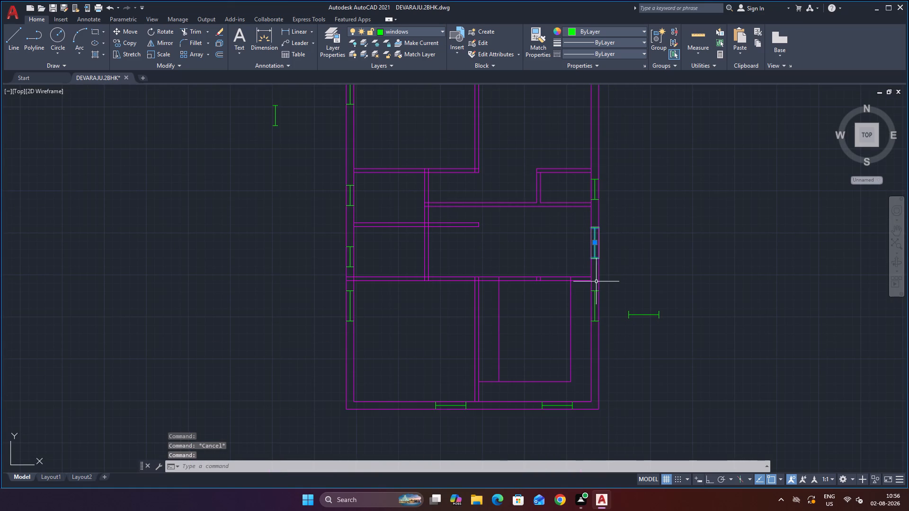
pyautogui.click(597, 293)
pyautogui.click(593, 291)
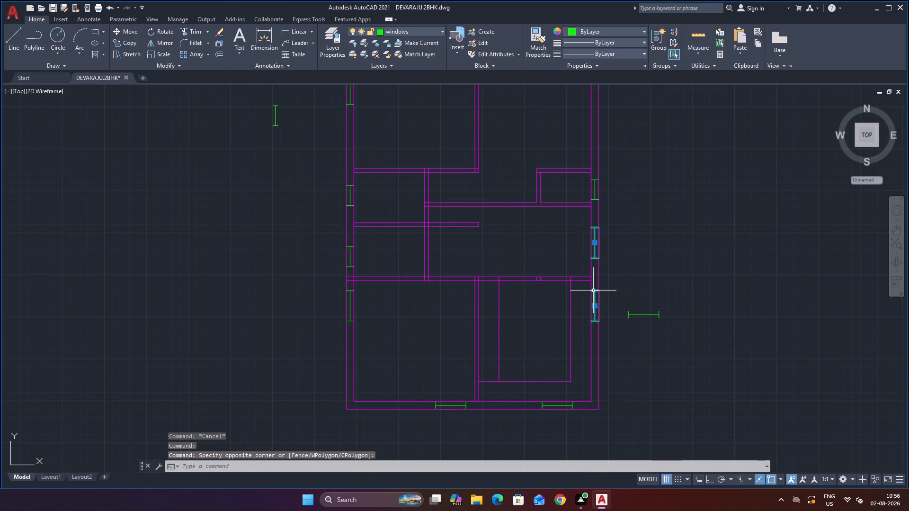
pyautogui.click(350, 293)
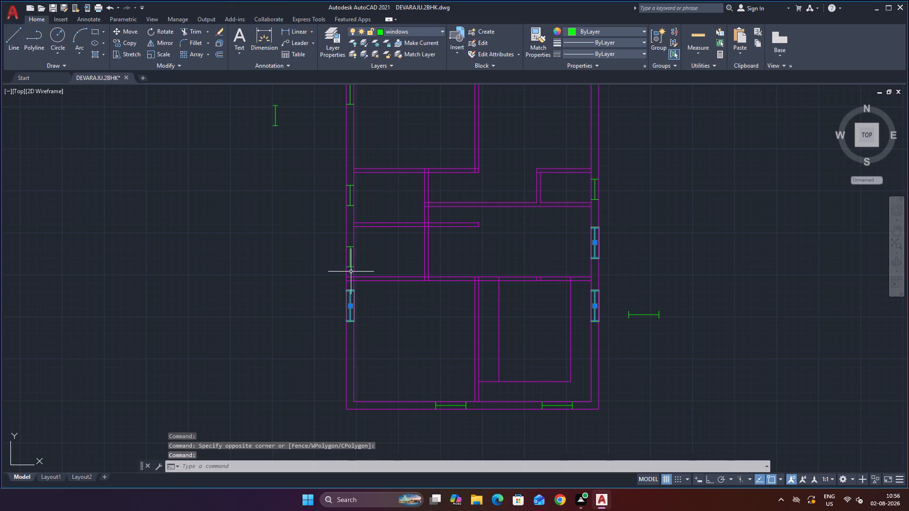
pyautogui.click(351, 247)
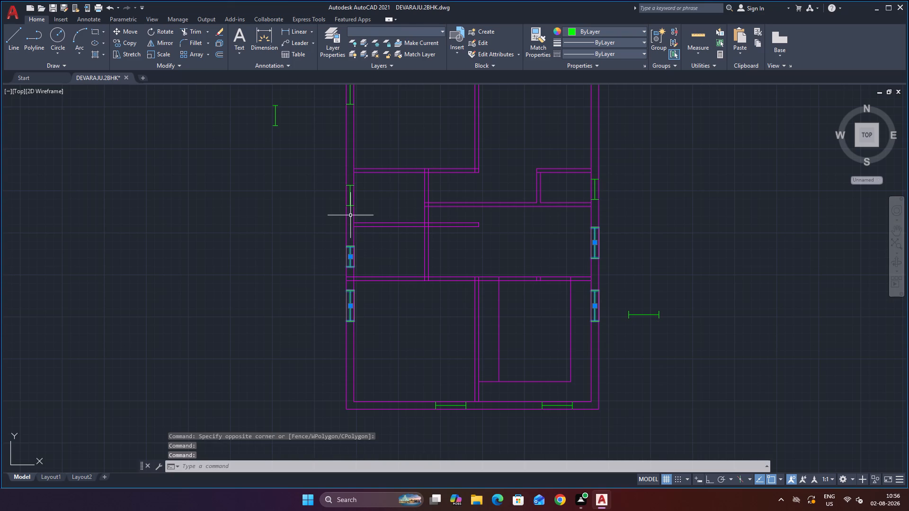
pyautogui.click(350, 203)
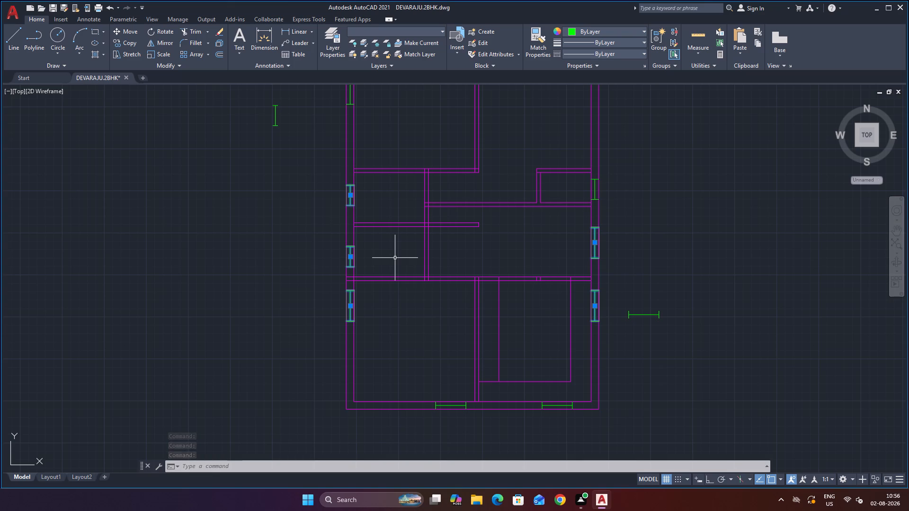
pyautogui.press('Escape')
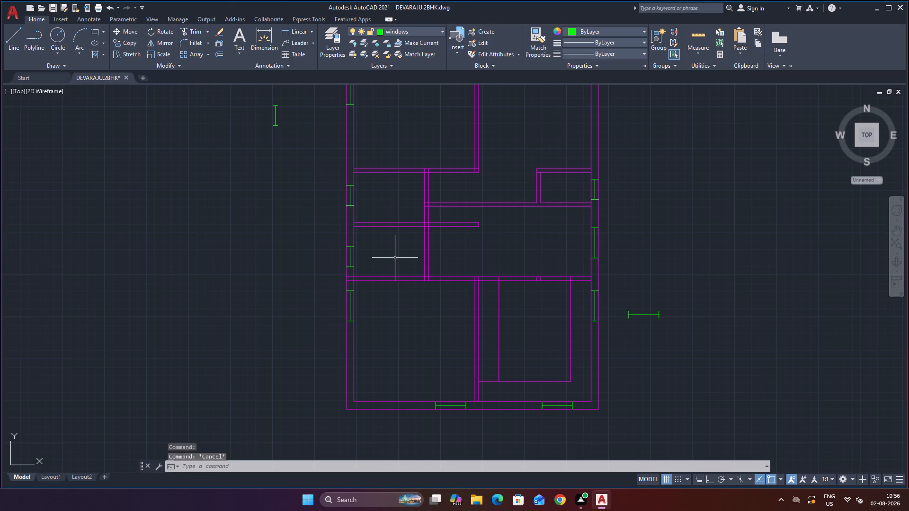
pyautogui.press('Escape')
pyautogui.press('Escape')
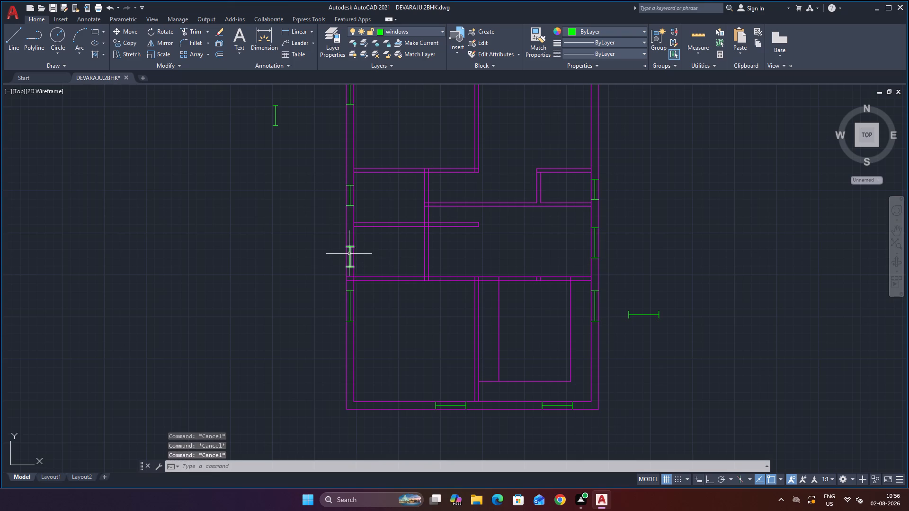
# Erase the two 2' windows in the west wall at the two small rooms.
pyautogui.click(349, 254)
pyautogui.press('Delete')
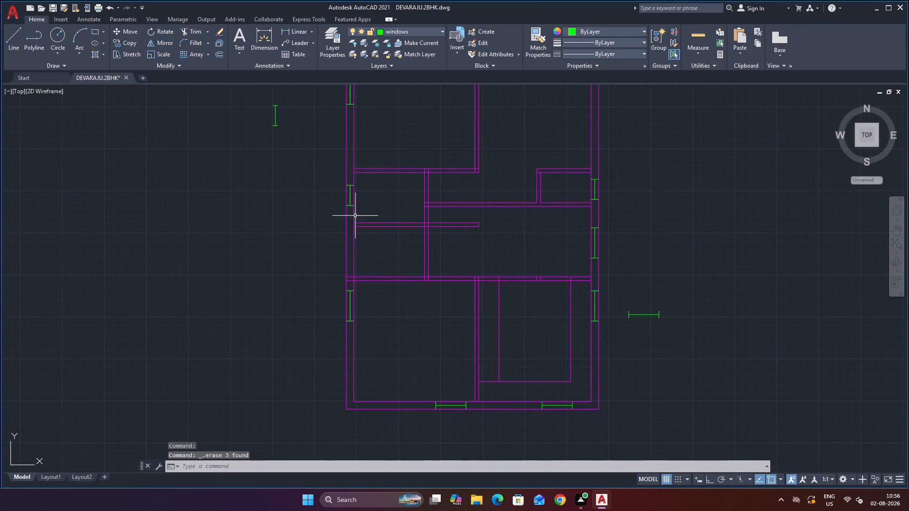
pyautogui.click(350, 203)
pyautogui.press('Delete')
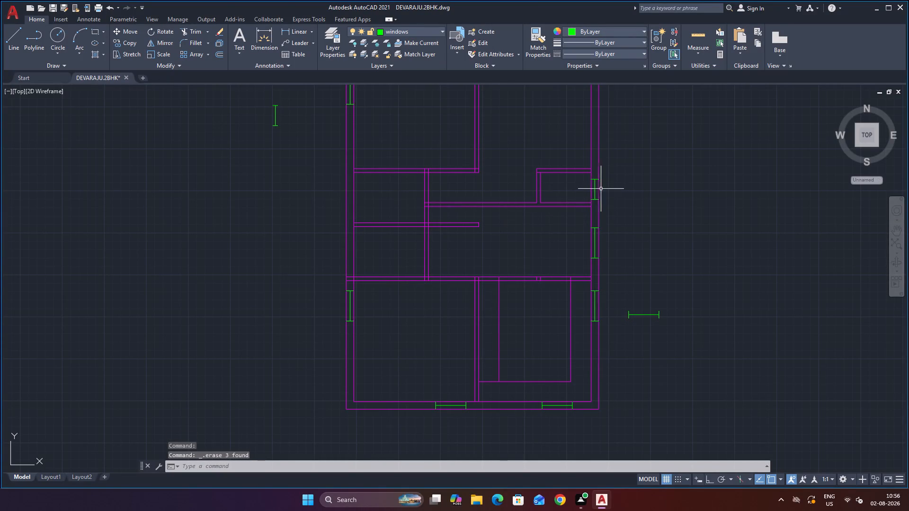
# Erase the centre line and both end lines of the ungrouped 2' window in the east wall at the small enclosed room.
pyautogui.click(595, 199)
pyautogui.press('Delete')
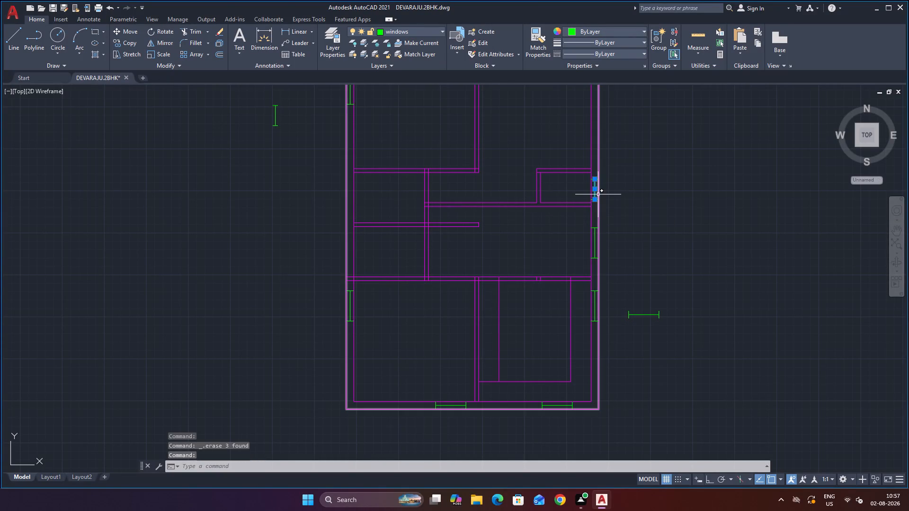
pyautogui.press('Delete')
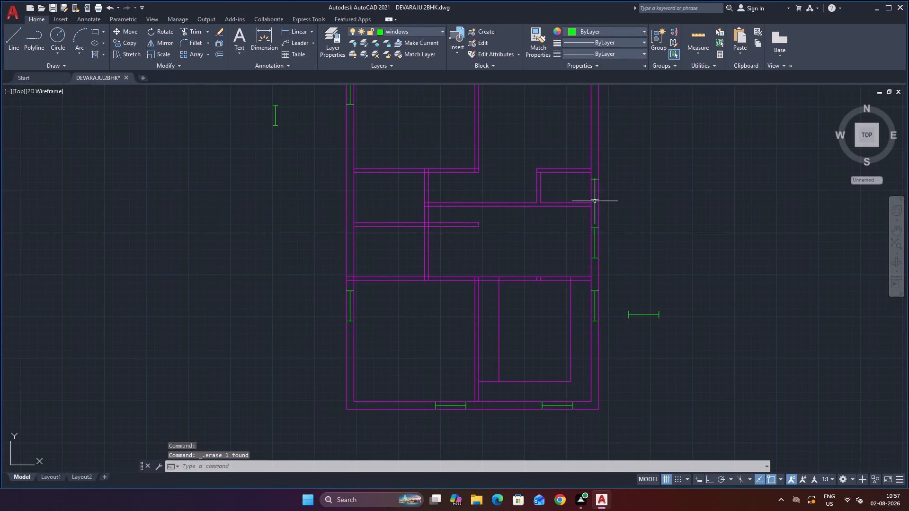
pyautogui.click(595, 199)
pyautogui.press('Delete')
pyautogui.click(596, 178)
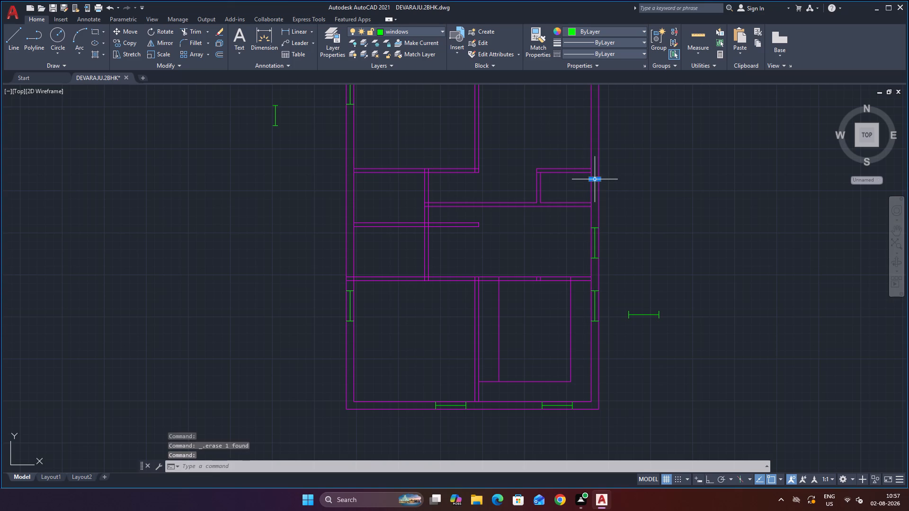
pyautogui.press('Delete')
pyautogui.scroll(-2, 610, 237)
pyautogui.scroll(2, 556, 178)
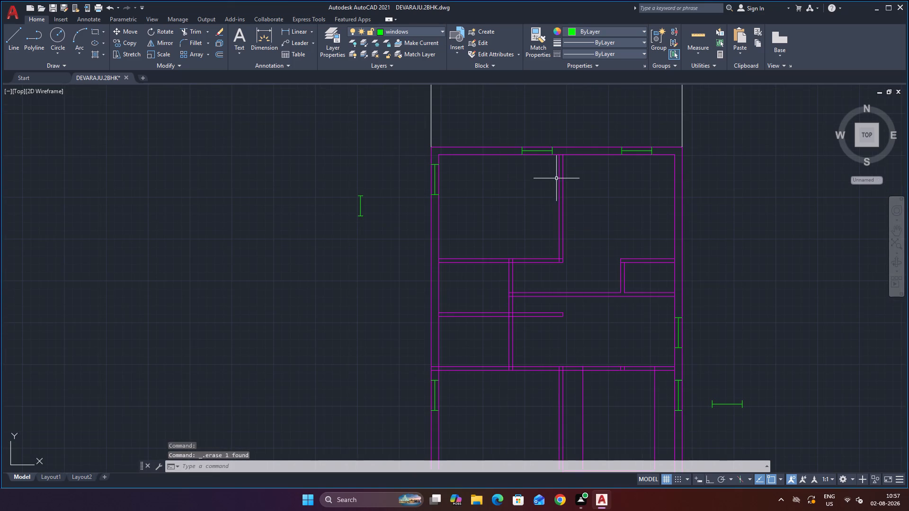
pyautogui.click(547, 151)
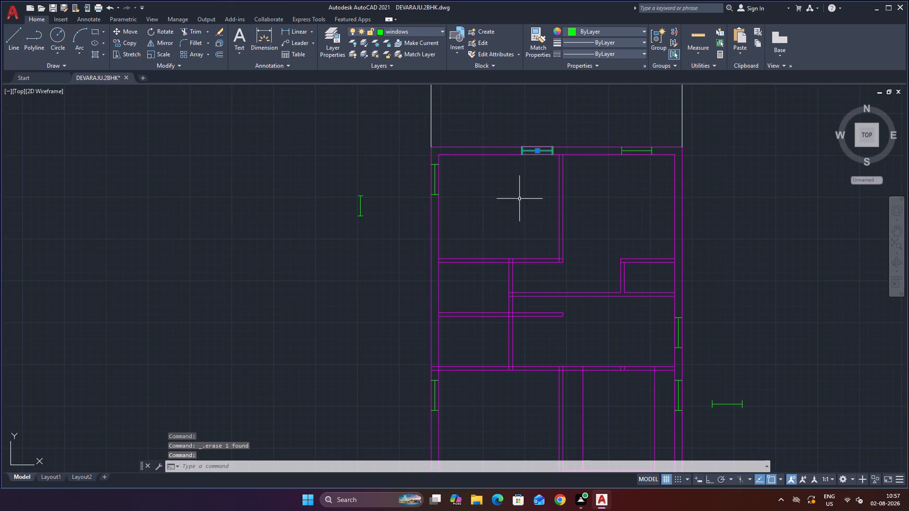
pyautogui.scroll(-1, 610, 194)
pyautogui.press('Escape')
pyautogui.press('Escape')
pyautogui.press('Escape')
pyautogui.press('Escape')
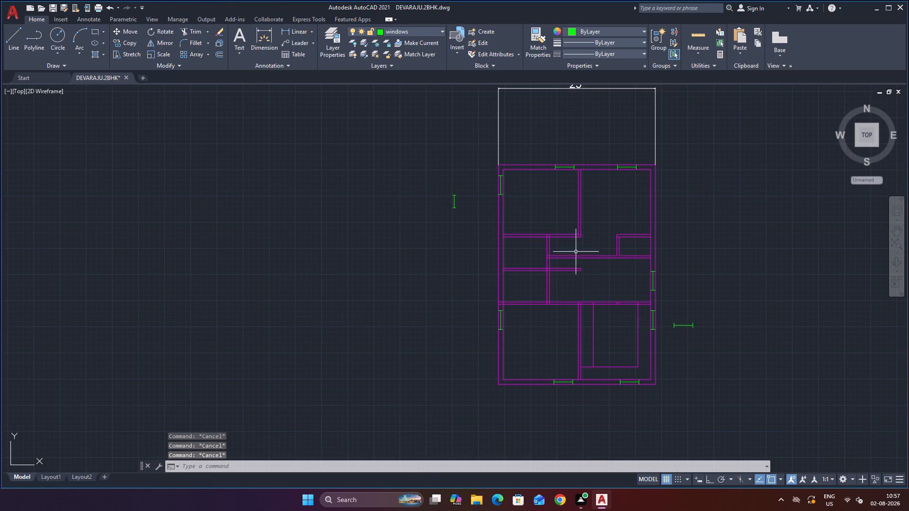
# Set the windows layer's colour to green.
pyautogui.scroll(2, 527, 280)
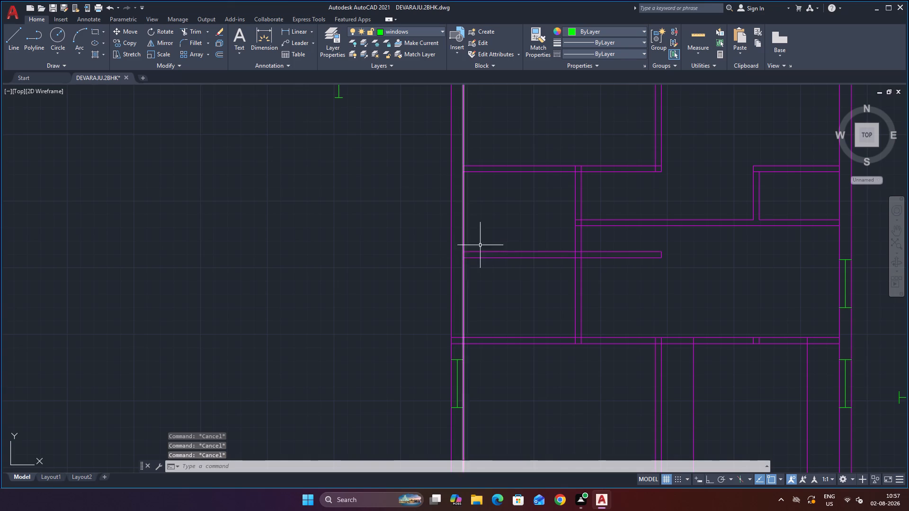
pyautogui.click(416, 30)
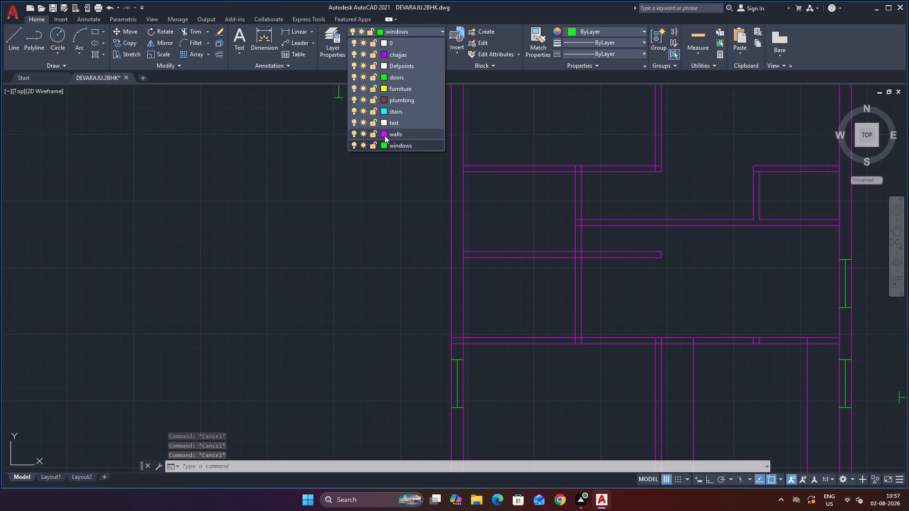
pyautogui.click(385, 145)
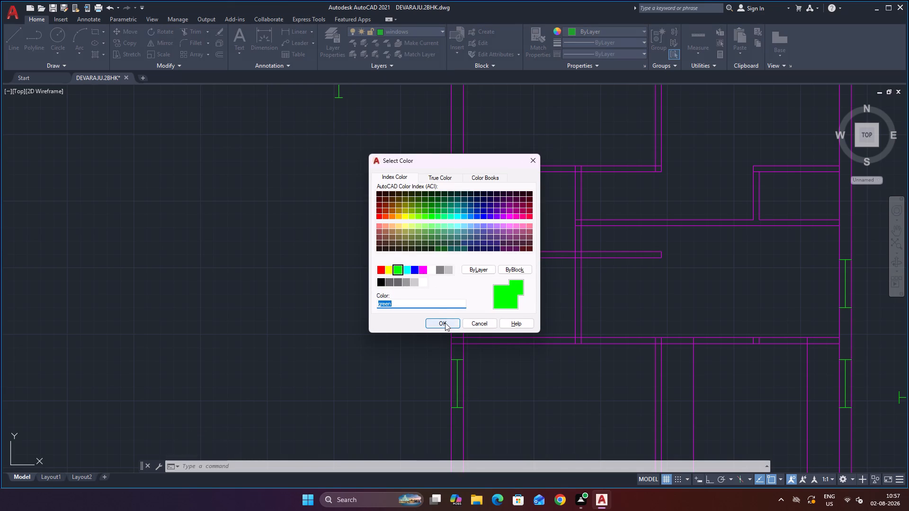
pyautogui.click(445, 323)
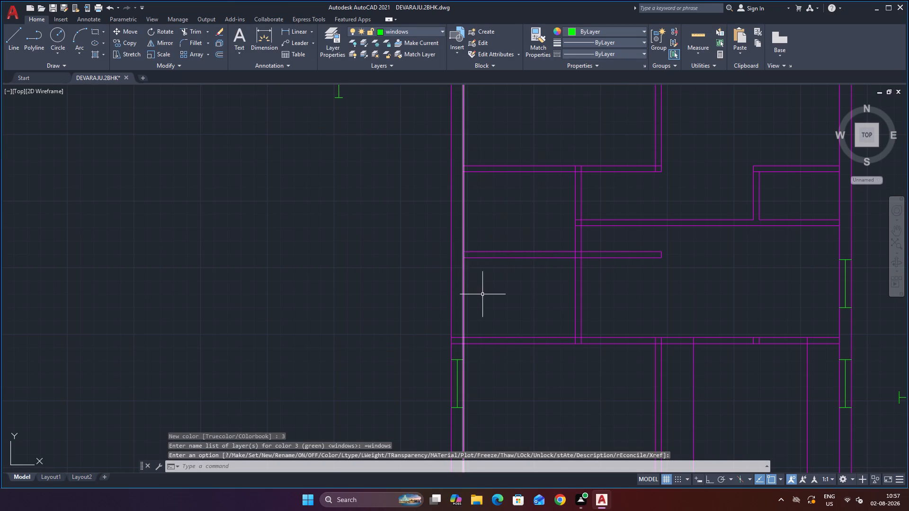
# Draw a line on the windows layer across the west wall's thickness, level with the upper face of the partition between the two small rooms.
pyautogui.scroll(1, 488, 288)
pyautogui.press('l')
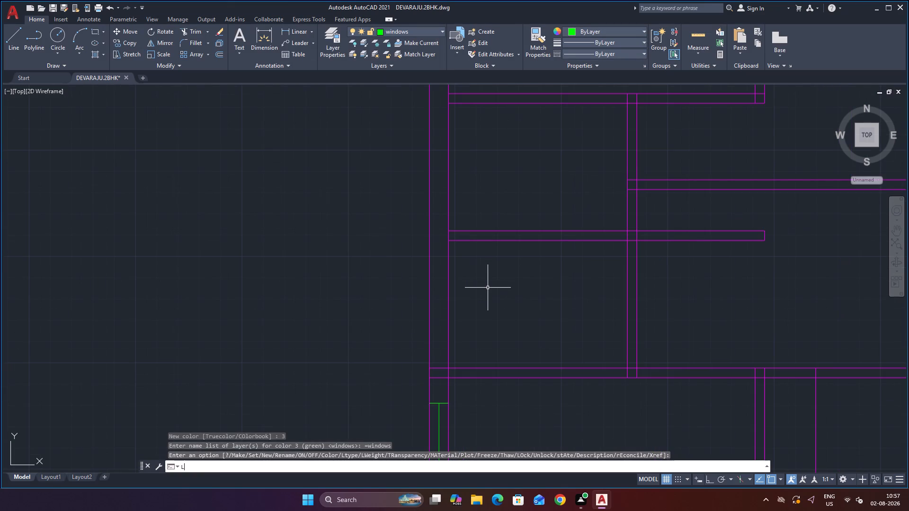
pyautogui.press('Return')
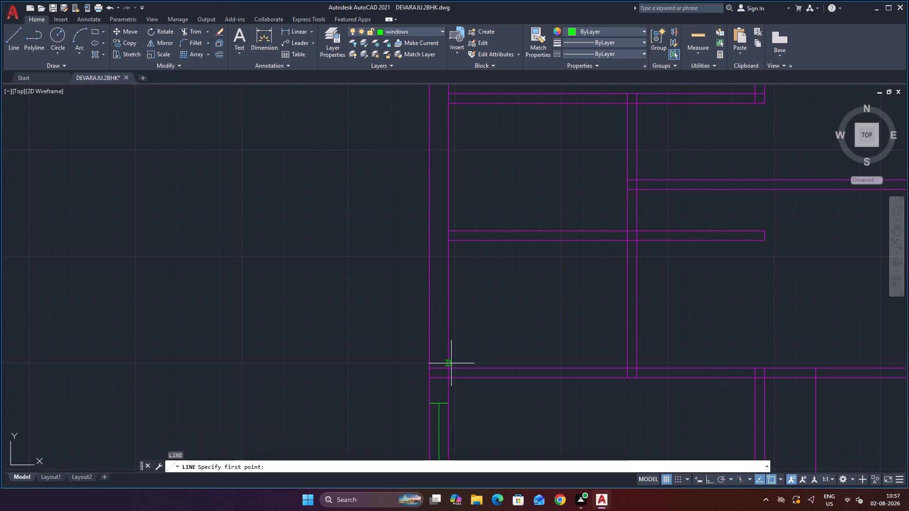
pyautogui.click(448, 231)
pyautogui.click(430, 232)
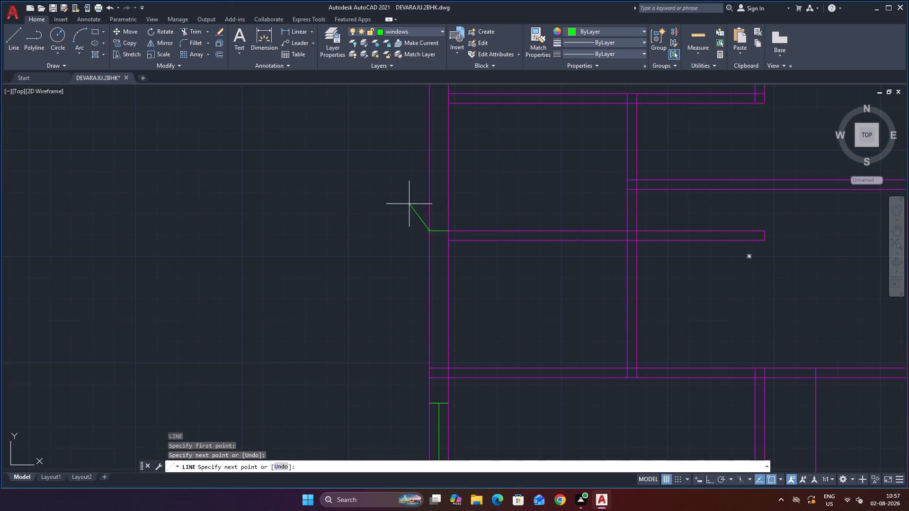
pyautogui.press('Escape')
pyautogui.scroll(1, 458, 264)
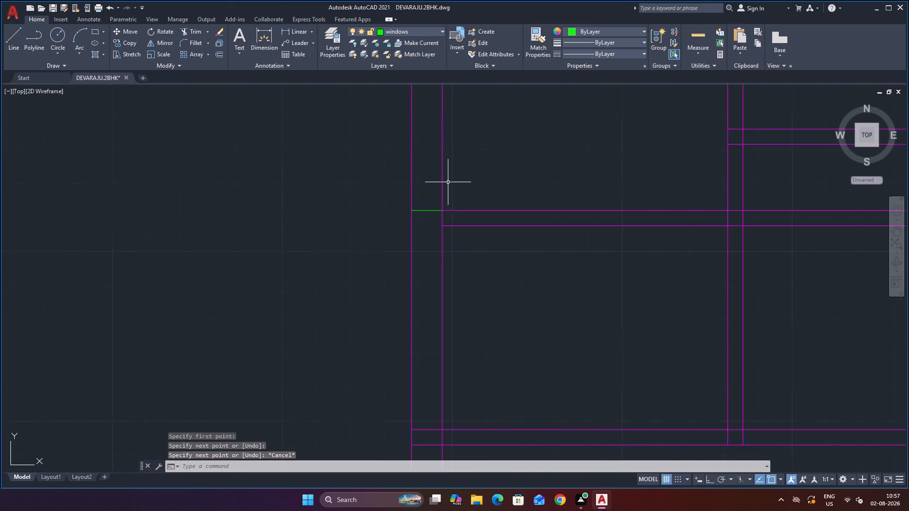
# Offset the green line across the west wall 1' north, into the stretch beside the upper small room.
pyautogui.scroll(1, 448, 182)
pyautogui.scroll(-4, 448, 196)
pyautogui.scroll(2, 451, 185)
pyautogui.scroll(-3, 451, 182)
pyautogui.scroll(2, 460, 161)
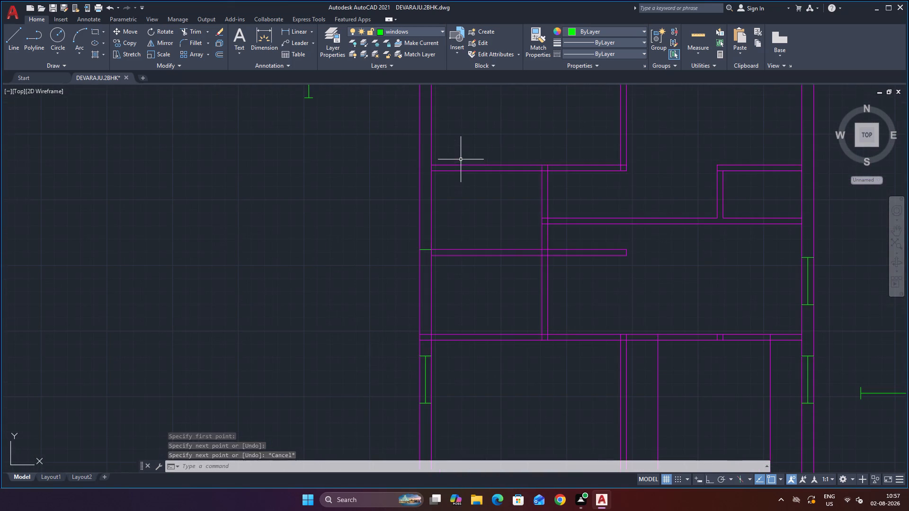
pyautogui.scroll(1, 442, 185)
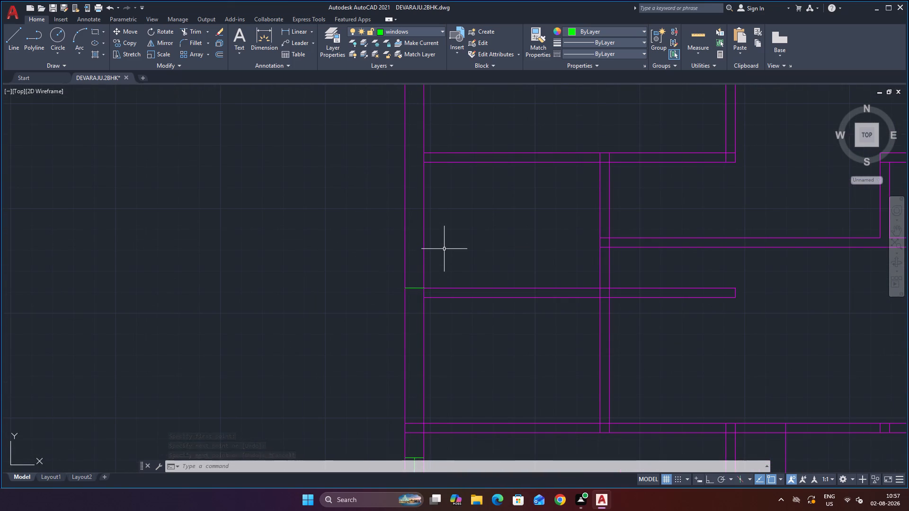
pyautogui.press('o')
pyautogui.press('Return')
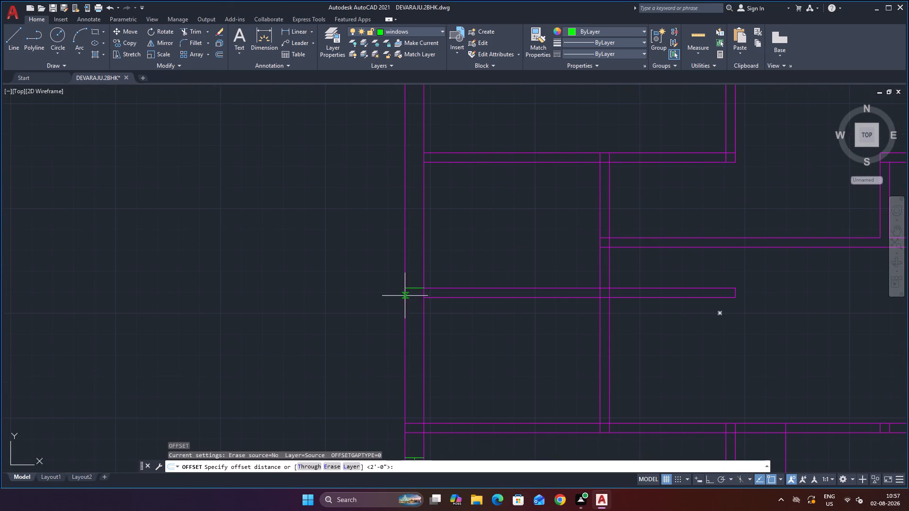
pyautogui.press('1')
pyautogui.press("'")
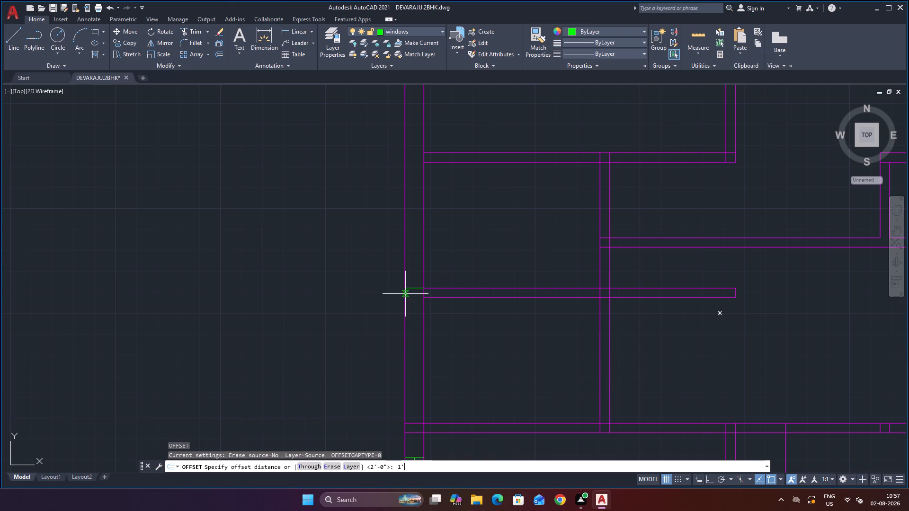
pyautogui.press('Return')
pyautogui.click(410, 288)
pyautogui.click(411, 267)
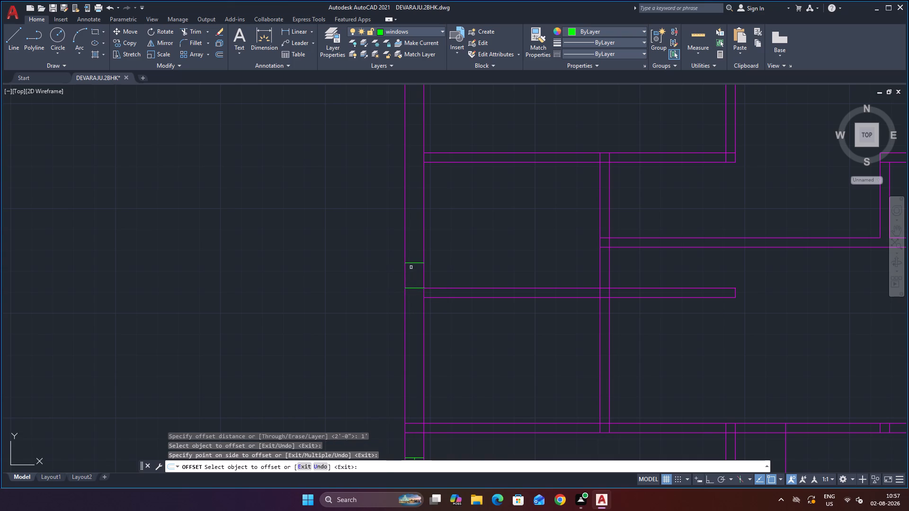
pyautogui.press('Escape')
# Offset the new green line 2' further north to mark the window's other end.
pyautogui.press('o')
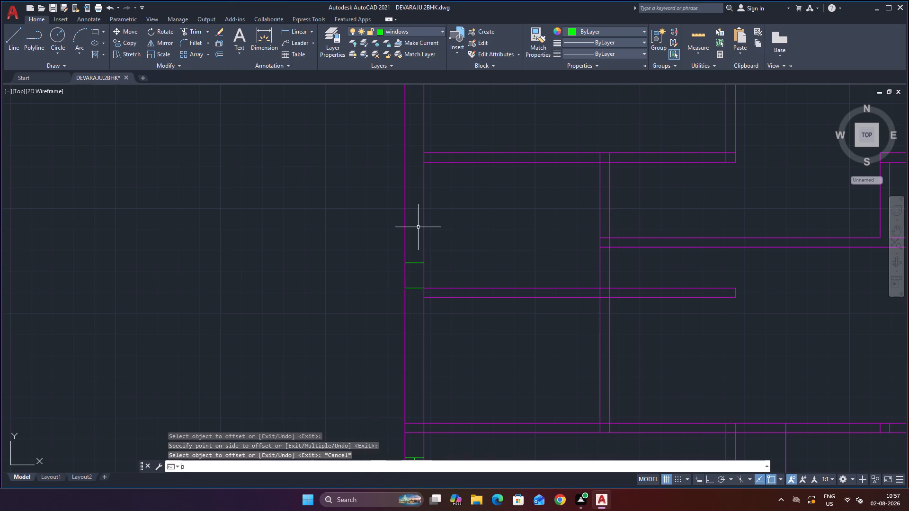
pyautogui.press('Return')
pyautogui.write("2'")
pyautogui.press('Return')
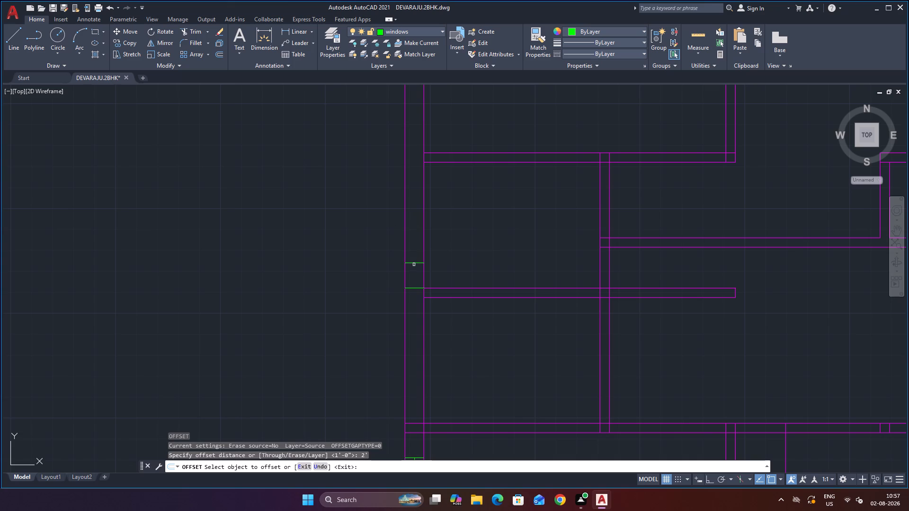
pyautogui.click(414, 263)
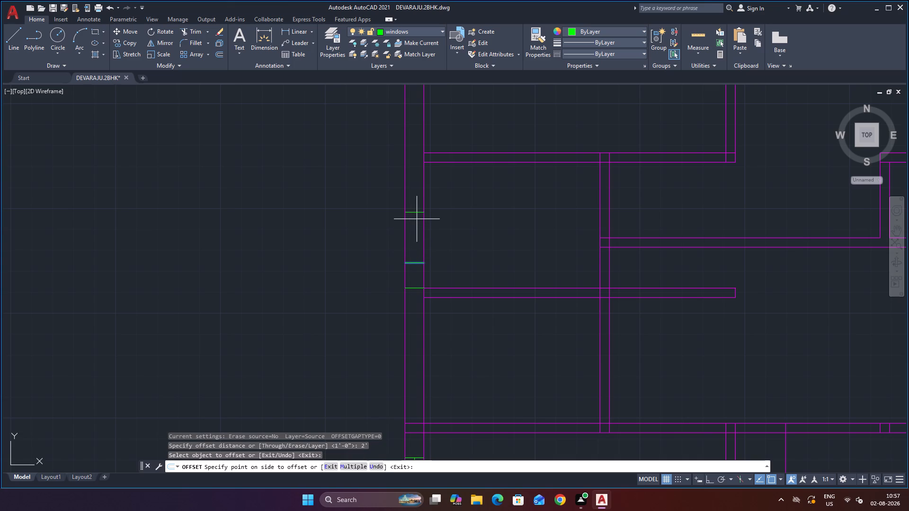
pyautogui.click(417, 219)
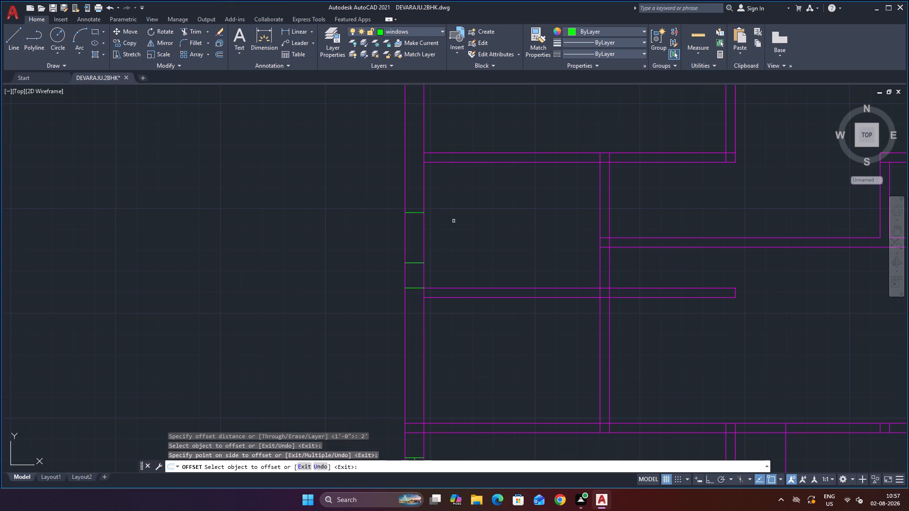
pyautogui.press('Escape')
# Draw the window's centre line between the midpoints of the two end lines 2' apart in the west wall.
pyautogui.press('l')
pyautogui.press('Return')
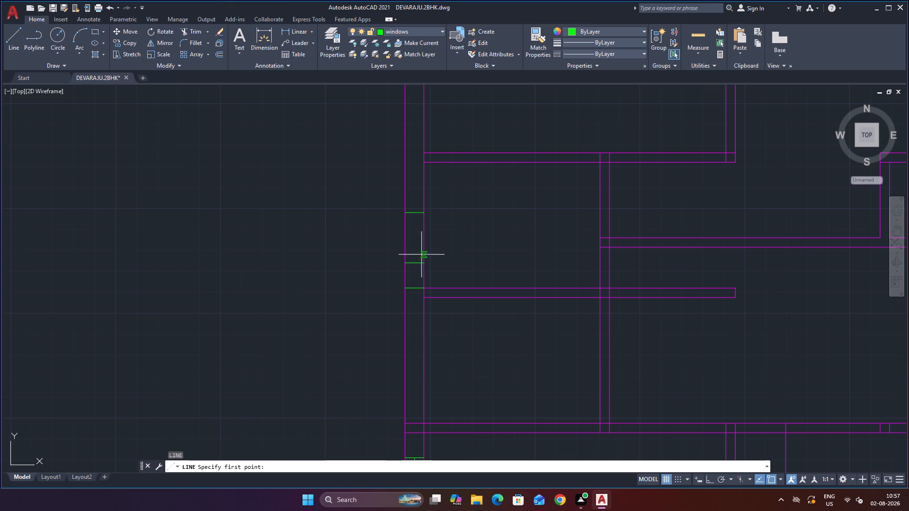
pyautogui.click(416, 261)
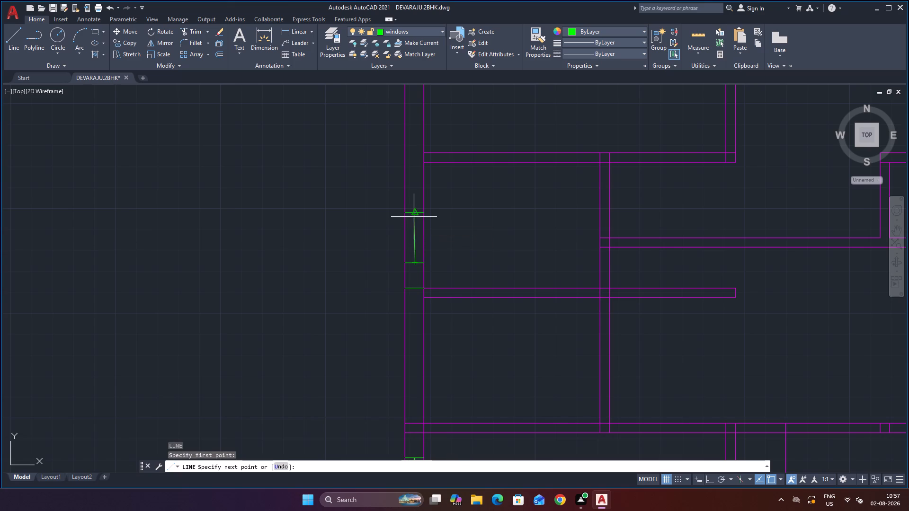
pyautogui.click(414, 215)
pyautogui.press('Escape')
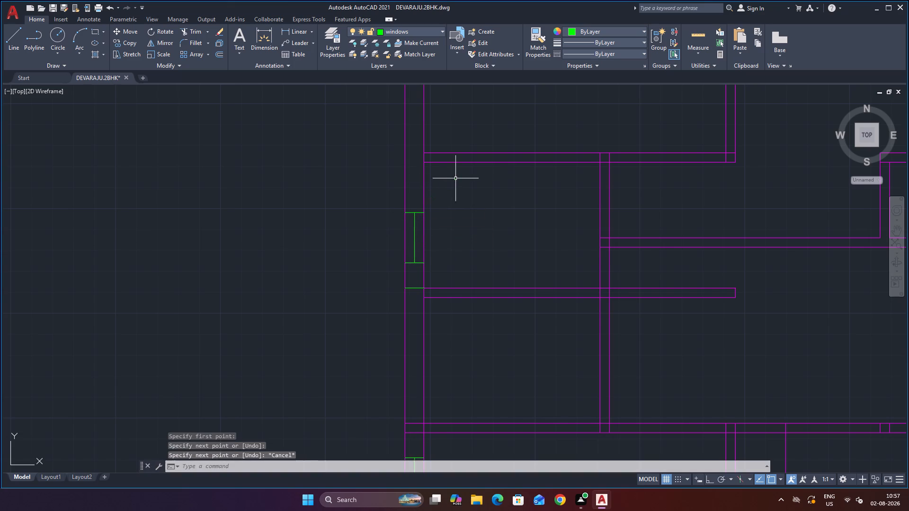
pyautogui.scroll(-1, 439, 272)
pyautogui.press('Escape')
# Group the centre line and both end lines of the new 2' window in the west wall.
pyautogui.scroll(2, 434, 273)
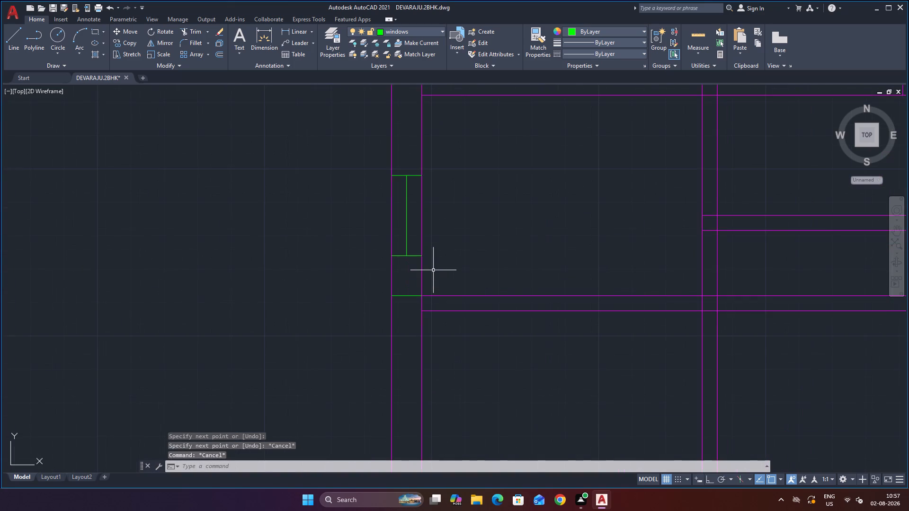
pyautogui.scroll(1, 434, 271)
pyautogui.click(402, 106)
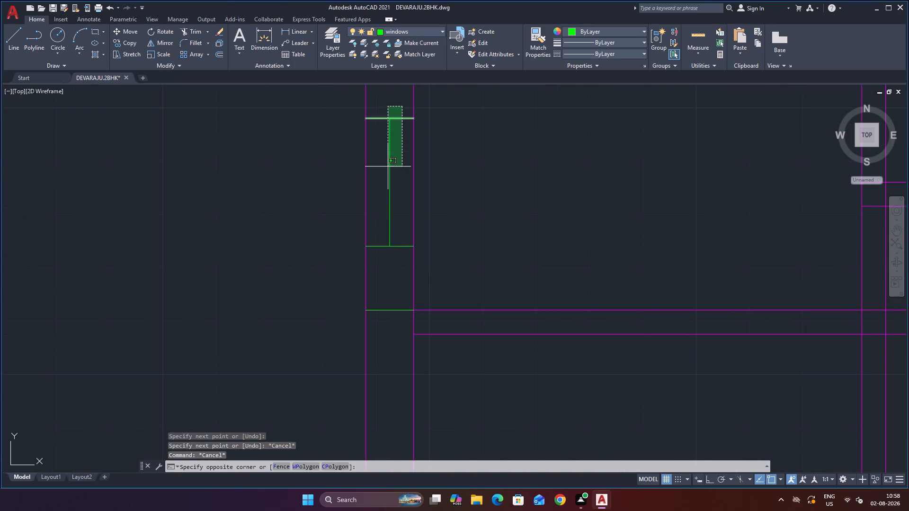
pyautogui.click(375, 254)
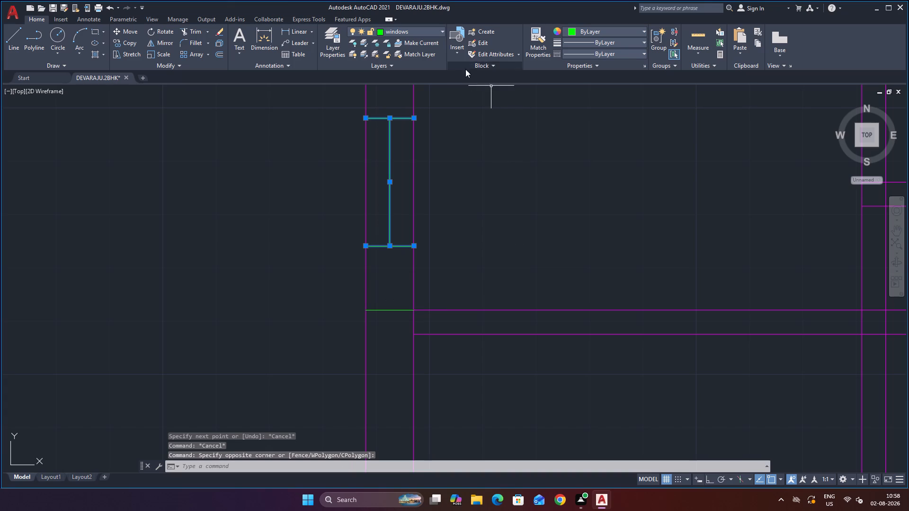
pyautogui.press('g')
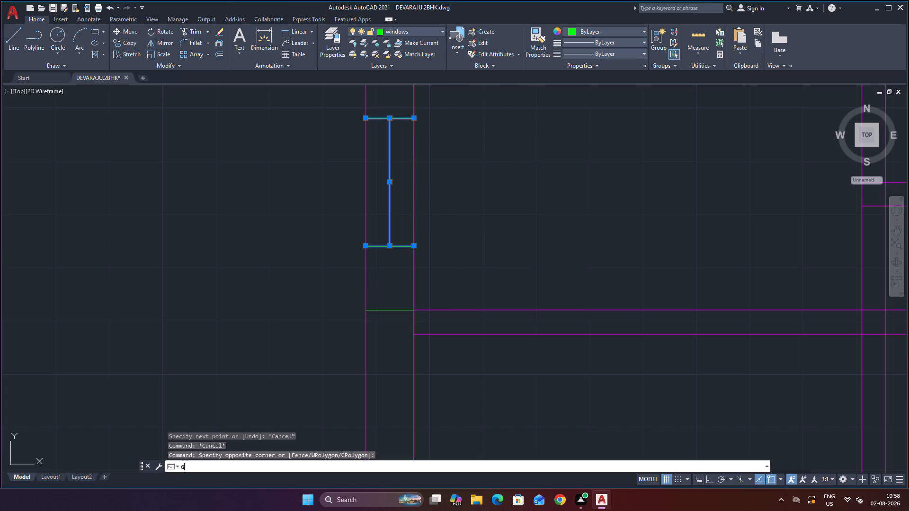
pyautogui.press('Return')
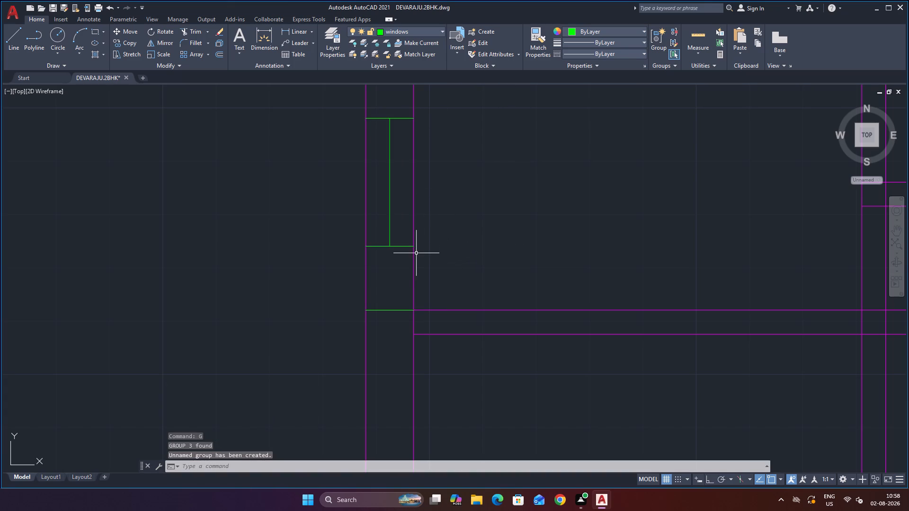
pyautogui.press('Escape')
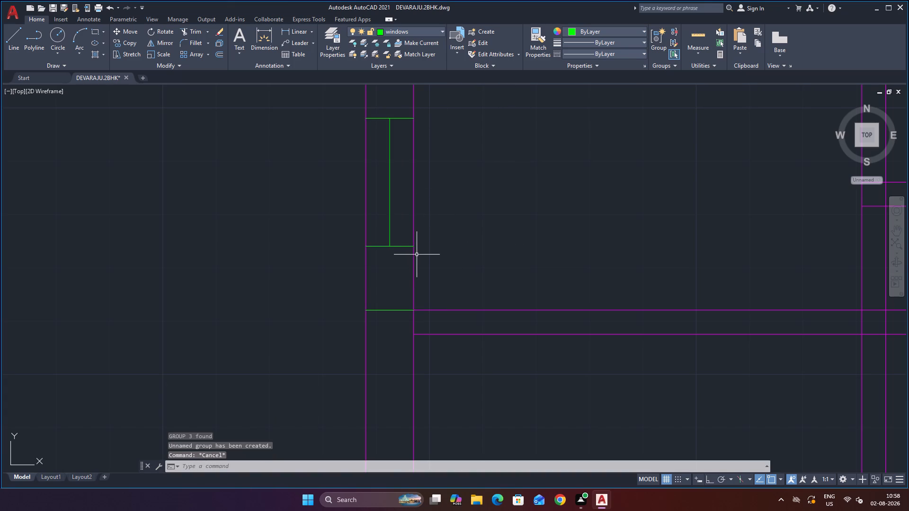
# Copy the grouped 2' window down the west wall to the lower small room, keeping it within the wall thickness.
pyautogui.press('c')
pyautogui.press('o')
pyautogui.press('Return')
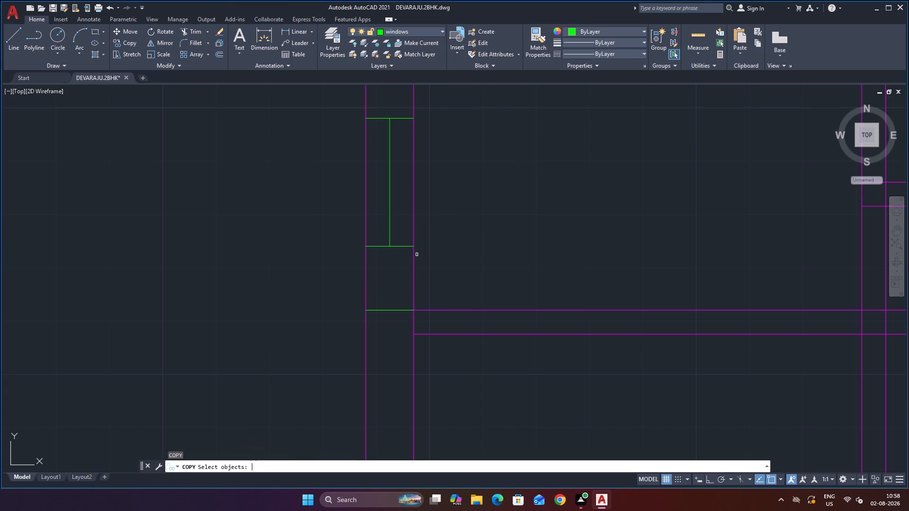
pyautogui.click(406, 246)
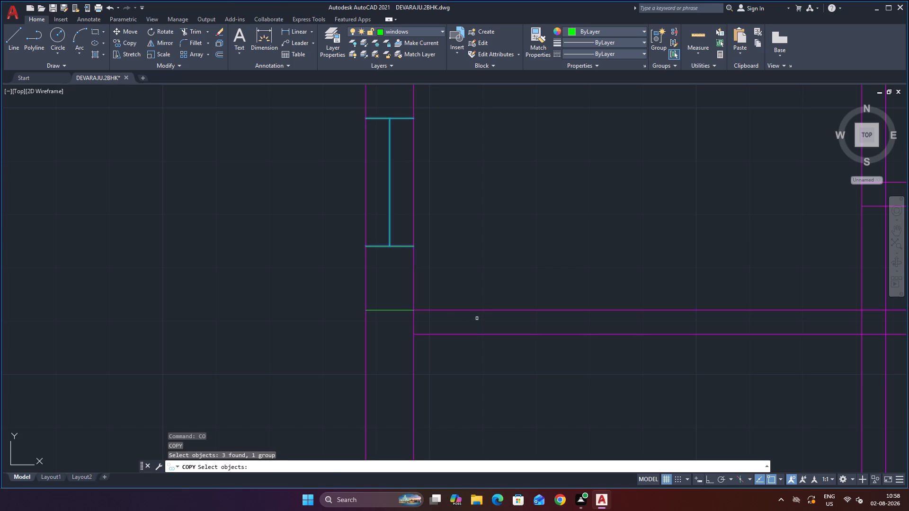
pyautogui.press('Return')
pyautogui.click(416, 248)
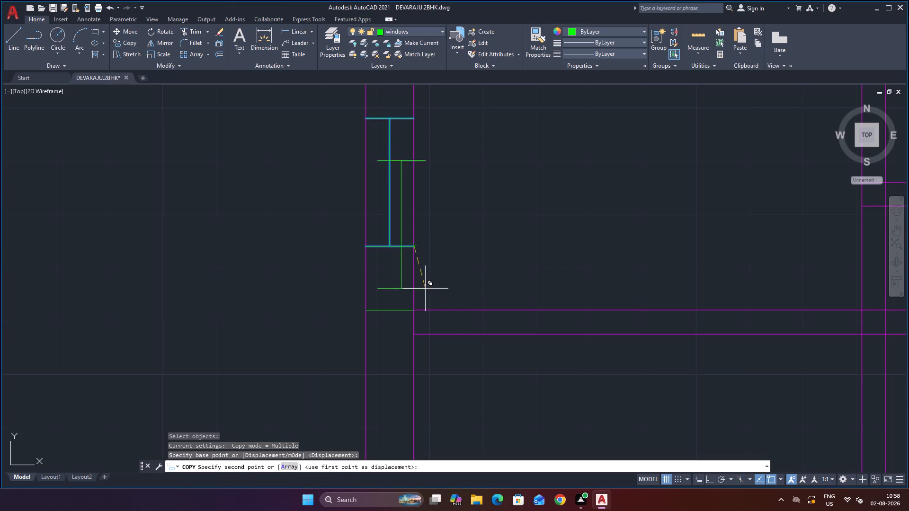
pyautogui.scroll(-5, 415, 353)
pyautogui.scroll(4, 423, 356)
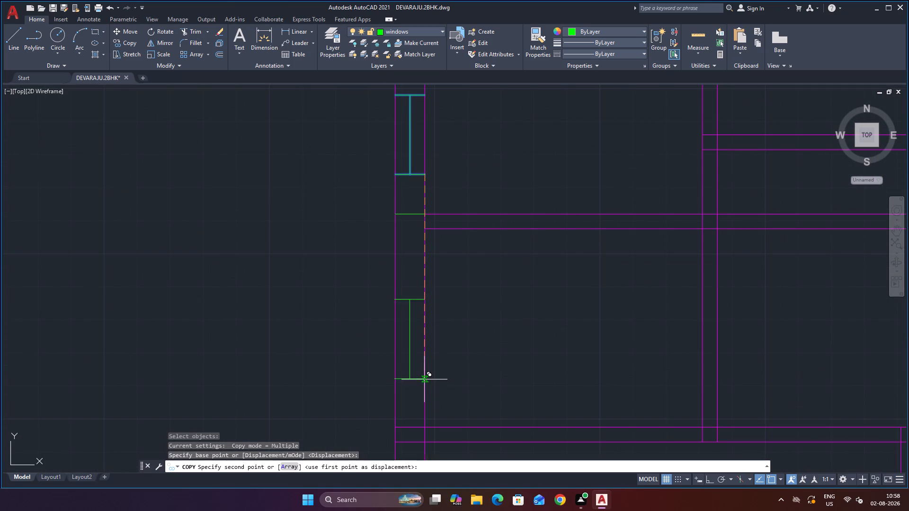
pyautogui.click(425, 374)
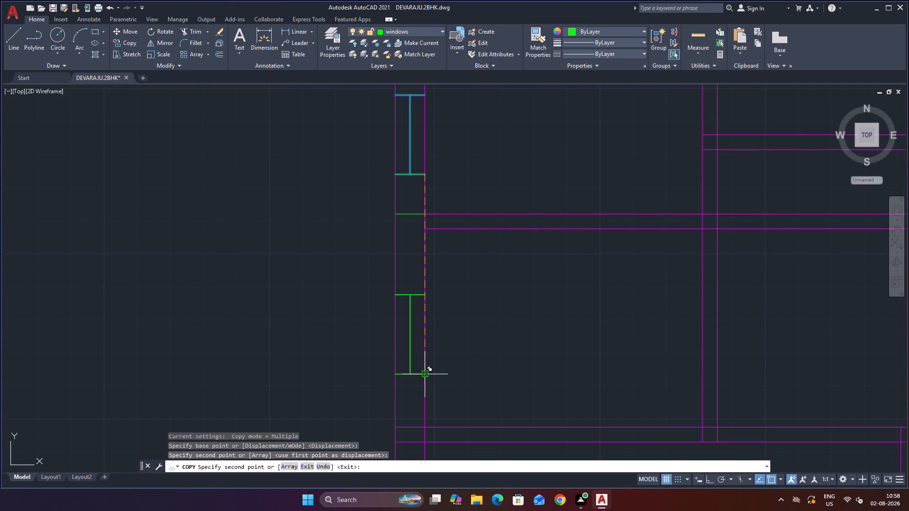
pyautogui.press('Escape')
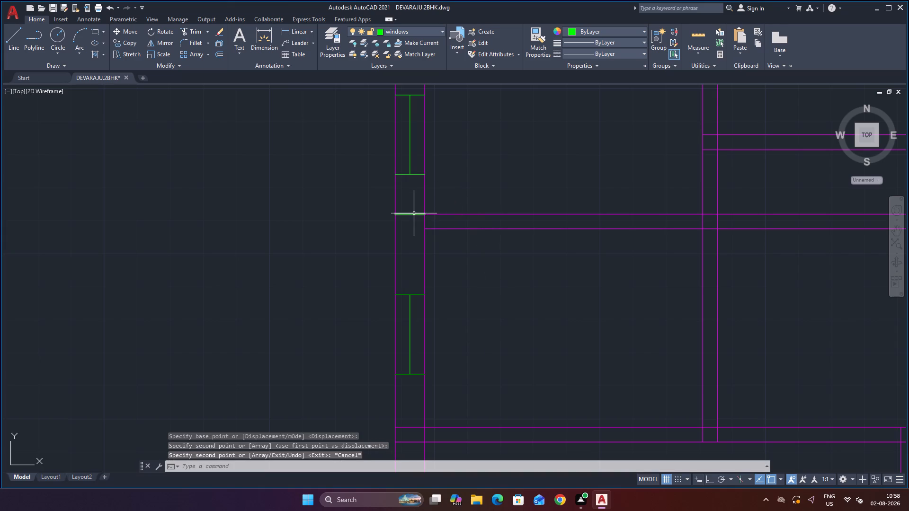
# Erase the green reference line across the west wall at the partition between the two small rooms.
pyautogui.click(414, 213)
pyautogui.press('Delete')
# Copy the lower small room's 2' window into the east wall at the small enclosed room.
pyautogui.scroll(-3, 459, 303)
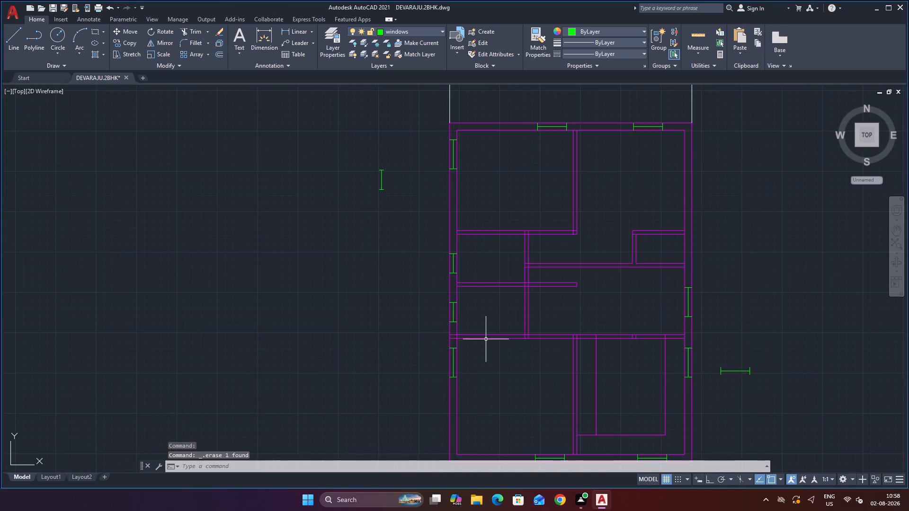
pyautogui.scroll(1, 486, 335)
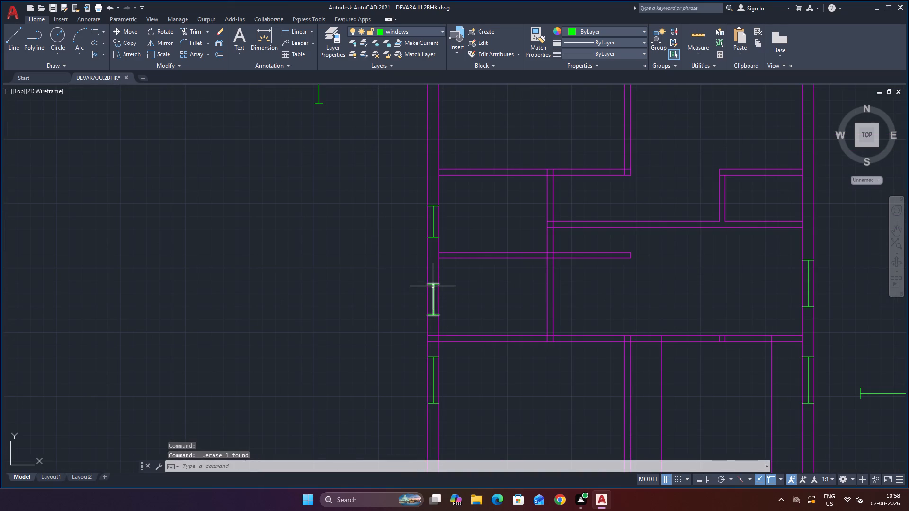
pyautogui.click(433, 285)
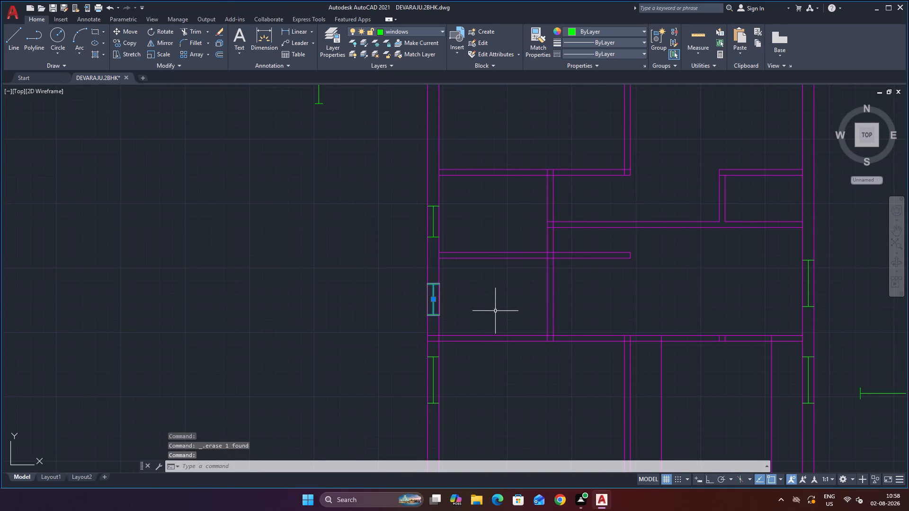
pyautogui.press('Escape')
pyautogui.click(434, 313)
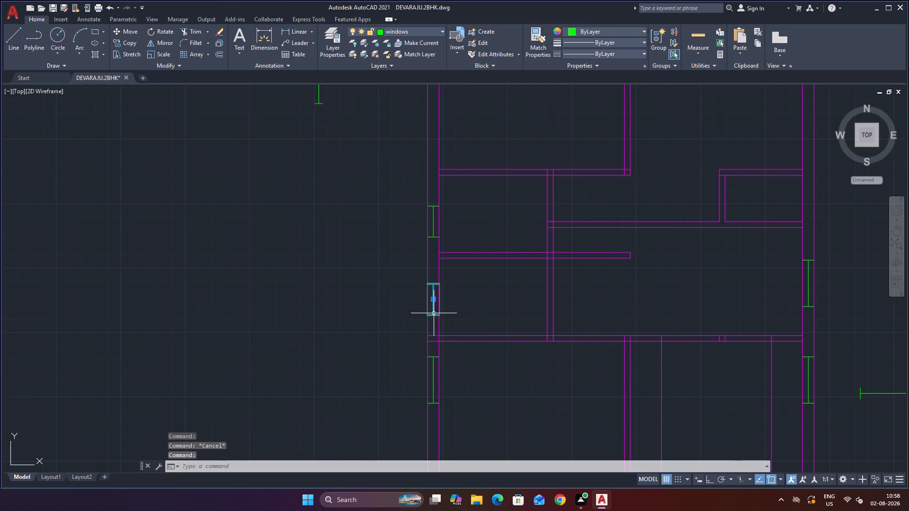
pyautogui.write('CO')
pyautogui.press('Return')
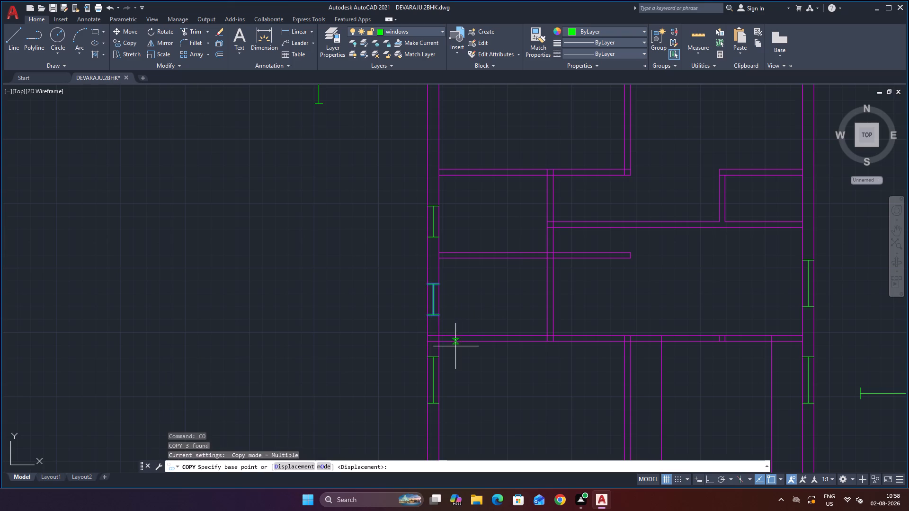
pyautogui.scroll(3, 447, 327)
pyautogui.click(410, 279)
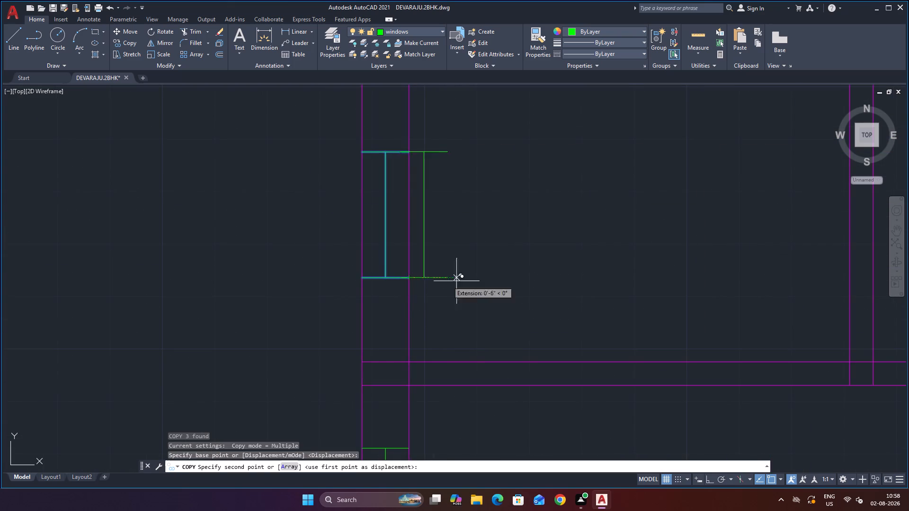
pyautogui.scroll(-5, 642, 301)
pyautogui.scroll(3, 771, 258)
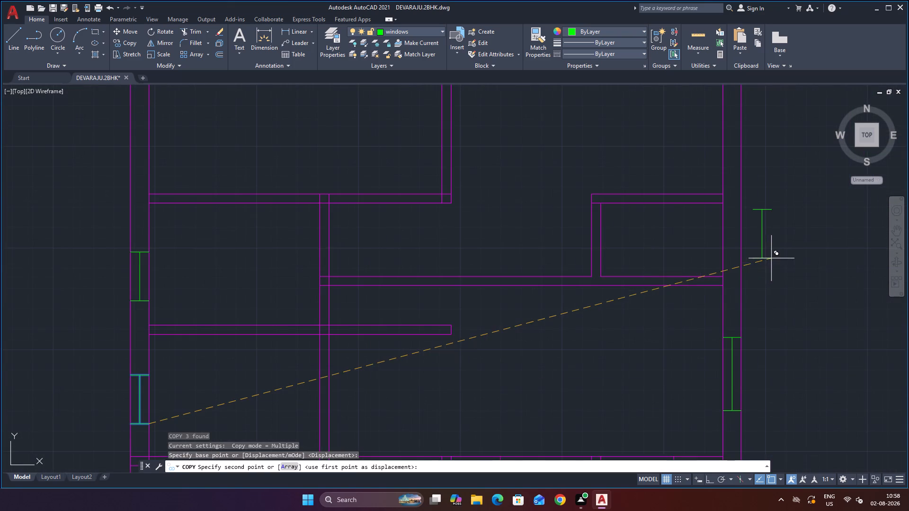
pyautogui.scroll(1, 738, 272)
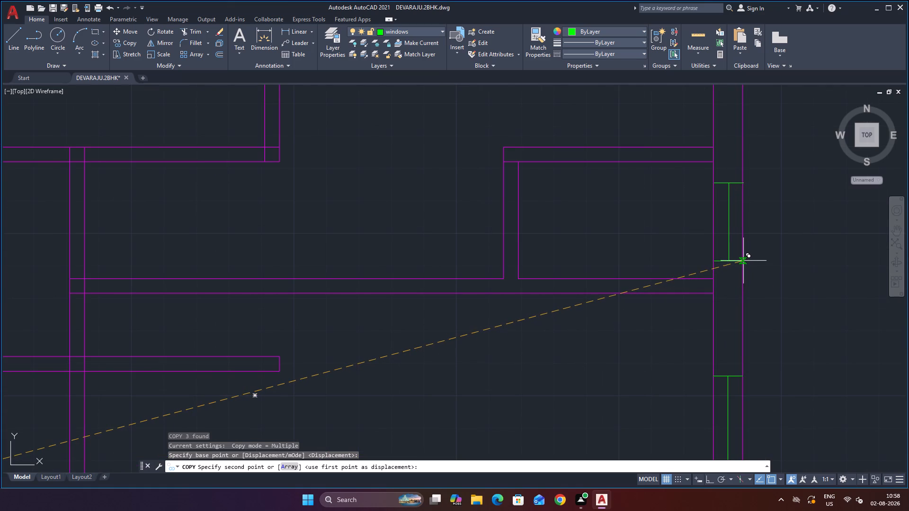
pyautogui.click(742, 260)
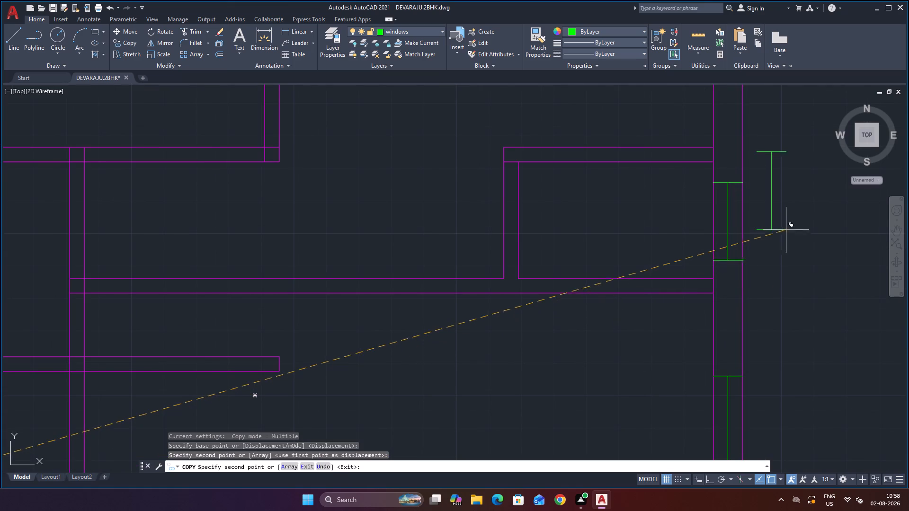
pyautogui.press('Escape')
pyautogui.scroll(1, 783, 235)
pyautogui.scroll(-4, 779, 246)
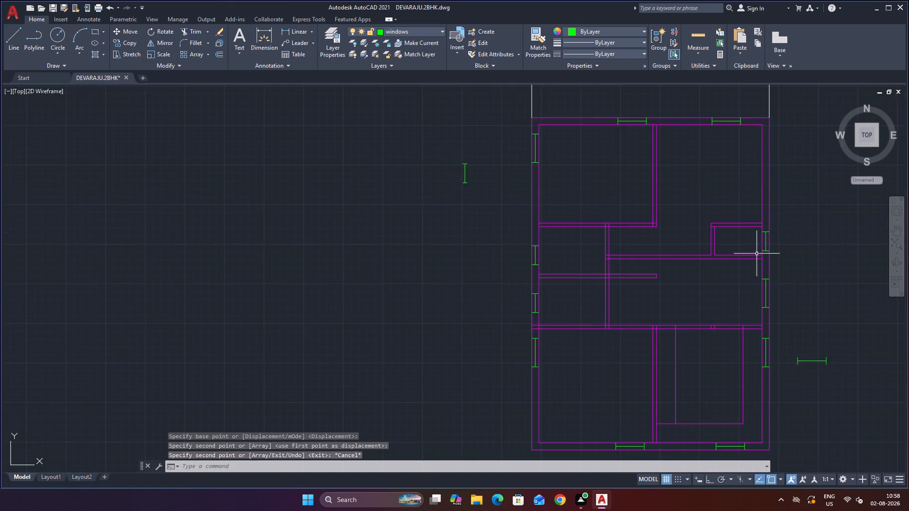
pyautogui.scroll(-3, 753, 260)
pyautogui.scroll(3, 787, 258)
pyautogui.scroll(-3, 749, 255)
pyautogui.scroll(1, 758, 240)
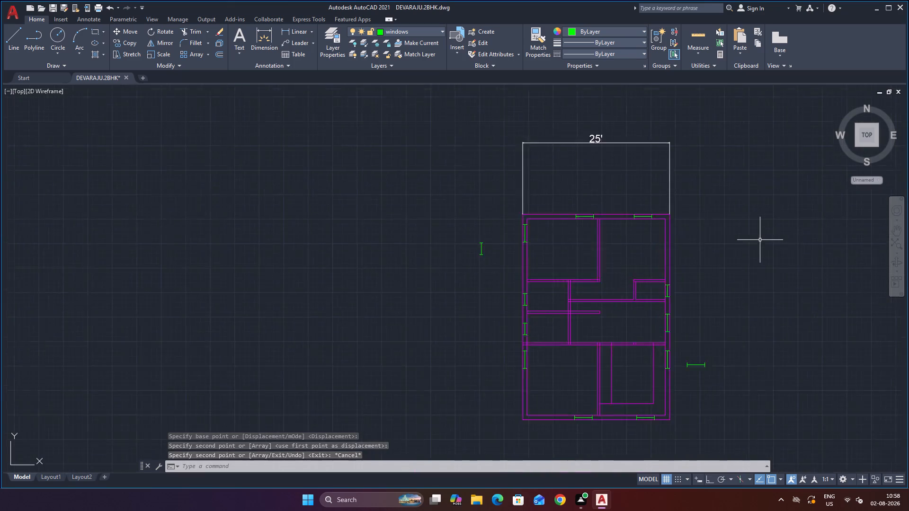
# Save the house plan drawing.
pyautogui.scroll(2, 760, 240)
pyautogui.hotkey('ctrl', 's')
pyautogui.hotkey('ctrl', 's')
# Move the upper small room's grouped 2' window slightly north along the west wall, keeping it within the wall thickness.
pyautogui.scroll(-1, 732, 255)
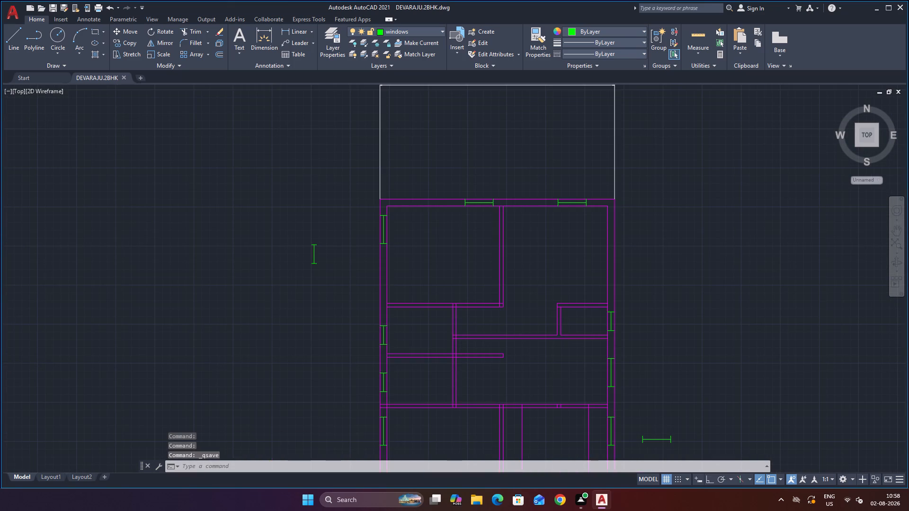
pyautogui.scroll(-1, 732, 255)
pyautogui.scroll(3, 736, 253)
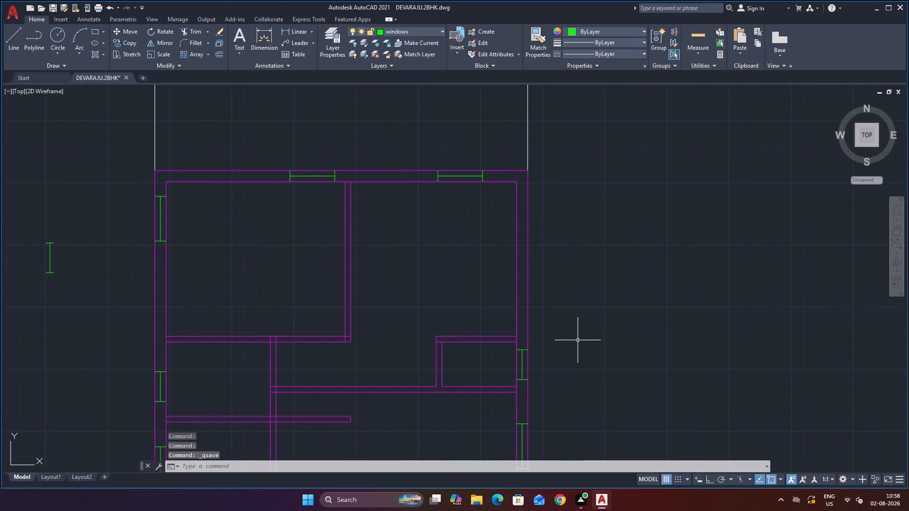
pyautogui.scroll(2, 489, 372)
pyautogui.scroll(-4, 492, 359)
pyautogui.scroll(-2, 539, 343)
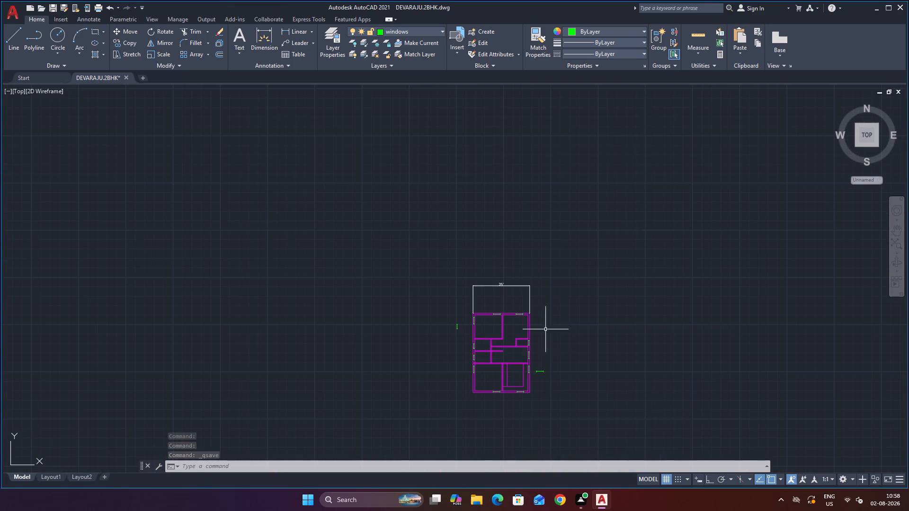
pyautogui.scroll(2, 545, 386)
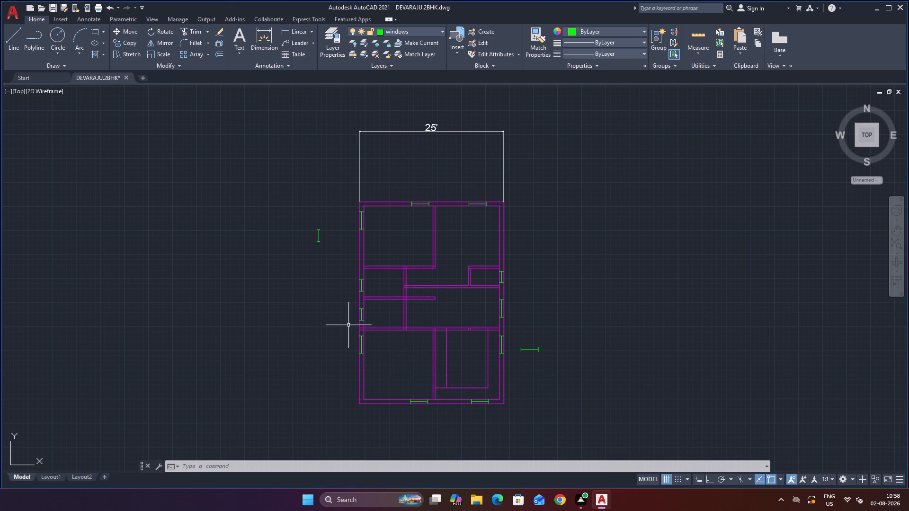
pyautogui.scroll(2, 347, 324)
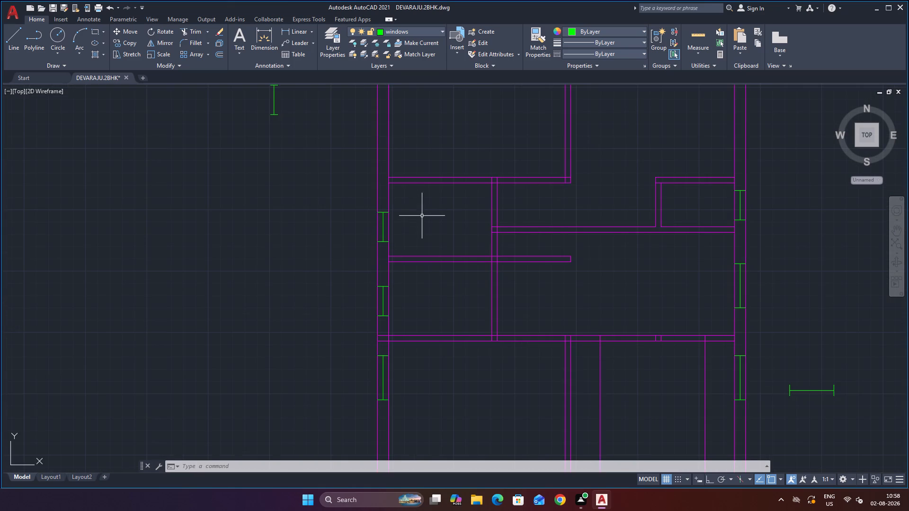
pyautogui.scroll(1, 425, 225)
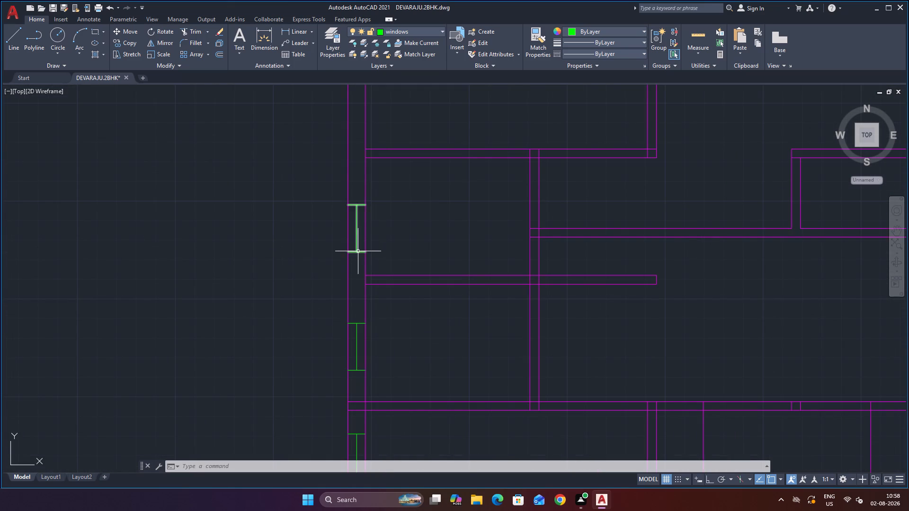
pyautogui.click(357, 250)
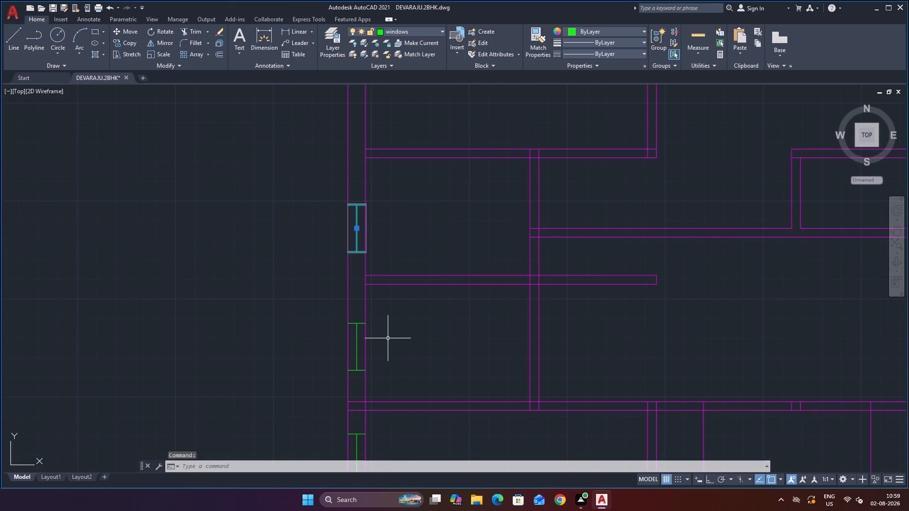
pyautogui.press('m')
pyautogui.press('Return')
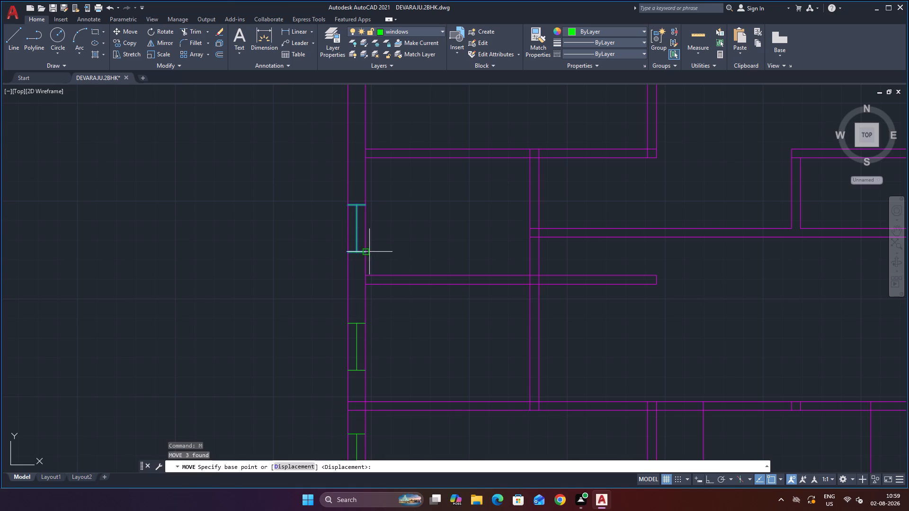
pyautogui.click(367, 253)
pyautogui.click(370, 241)
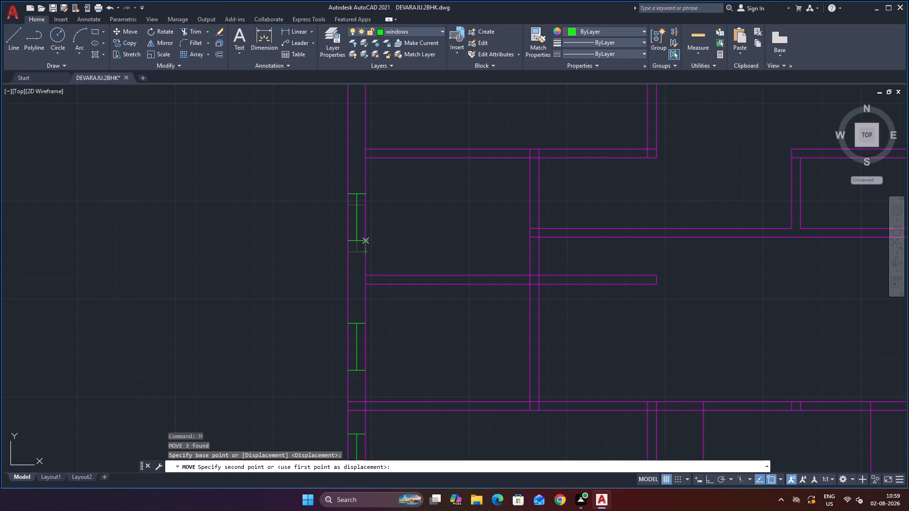
pyautogui.press('Escape')
# Examine the window placement along all four outer walls and the room layout of the plan.
pyautogui.scroll(-3, 418, 217)
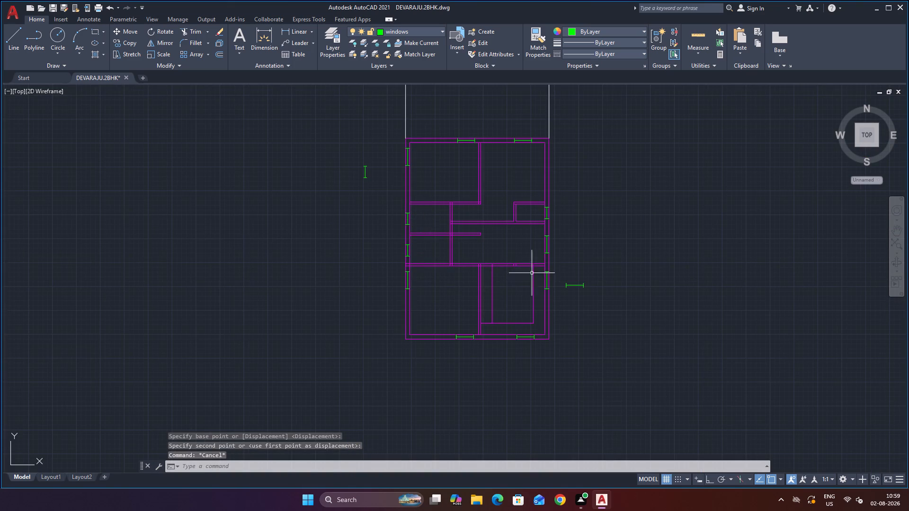
pyautogui.scroll(2, 535, 271)
pyautogui.press('Escape')
pyautogui.scroll(-3, 517, 211)
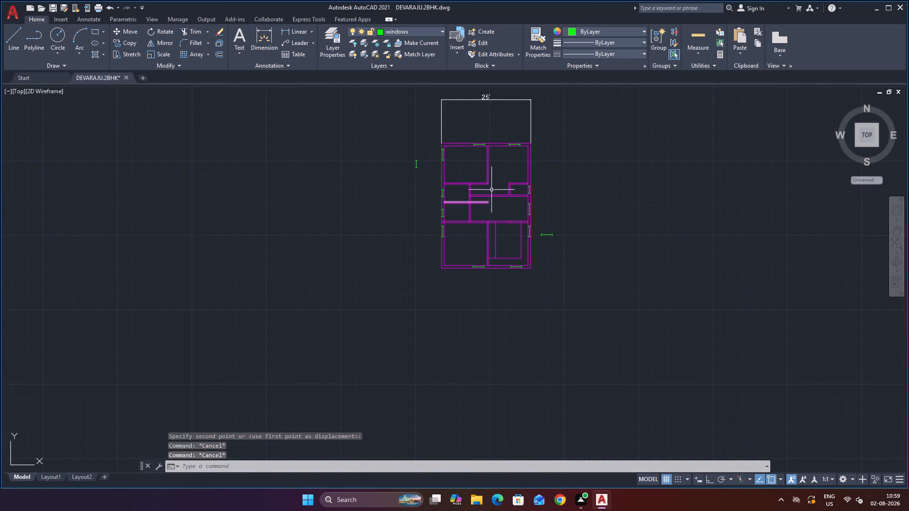
pyautogui.scroll(3, 495, 188)
pyautogui.scroll(-2, 585, 289)
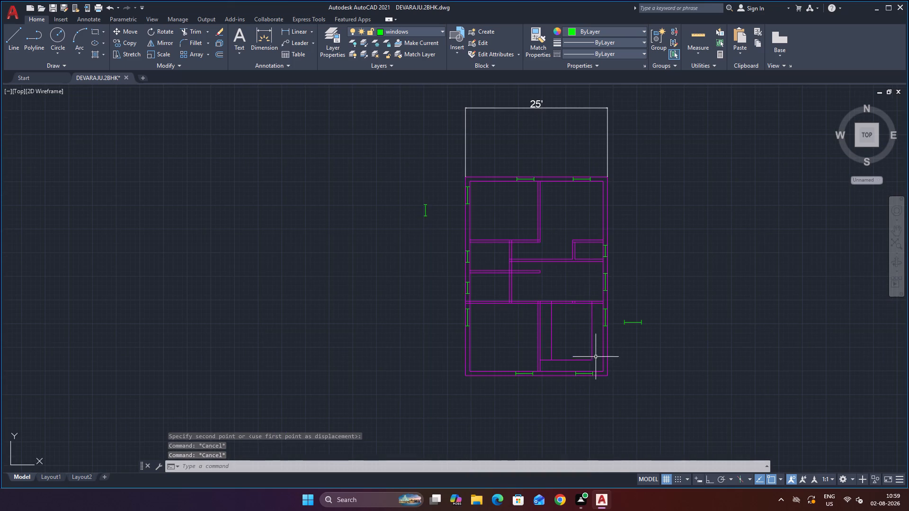
pyautogui.scroll(1, 633, 352)
pyautogui.scroll(1, 536, 298)
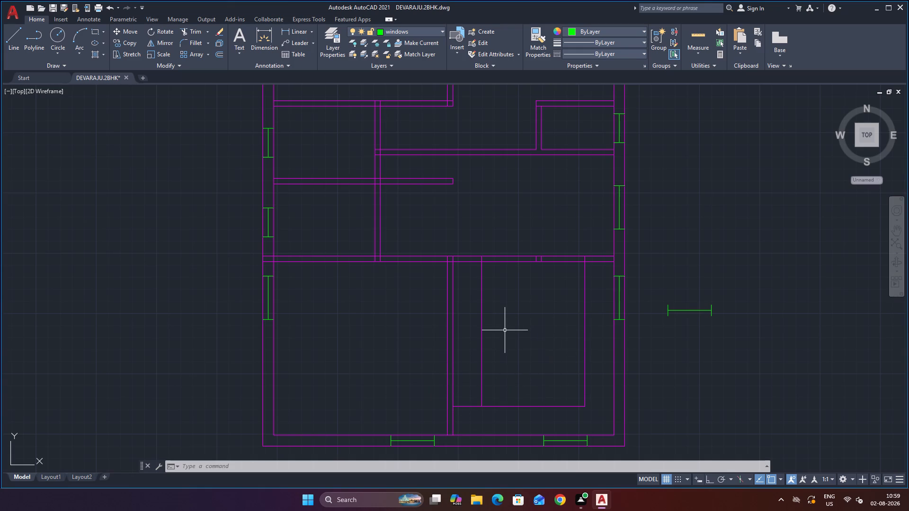
pyautogui.press('Escape')
pyautogui.press('Escape')
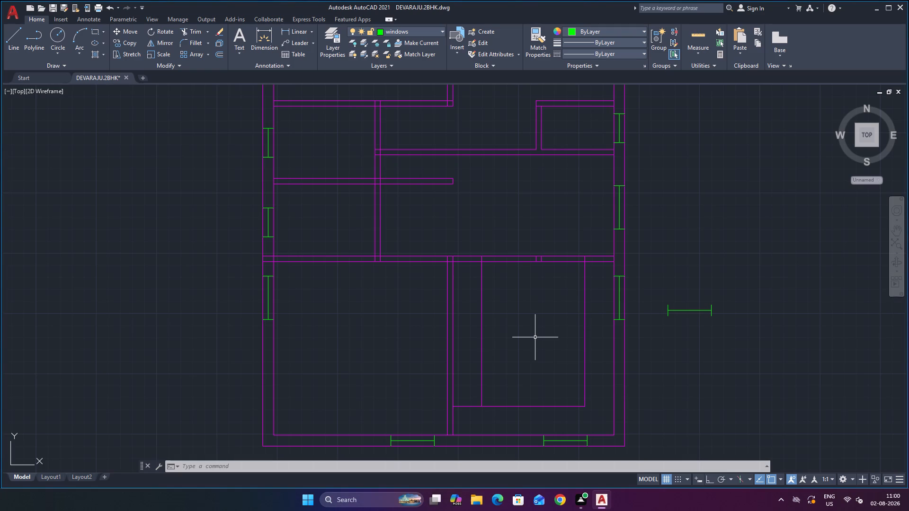
pyautogui.scroll(-2, 540, 250)
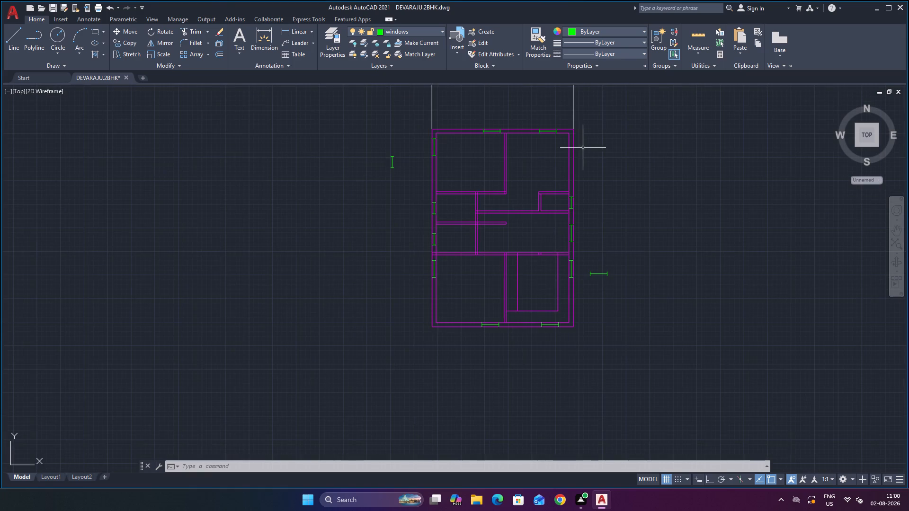
pyautogui.scroll(-1, 583, 148)
pyautogui.scroll(2, 603, 126)
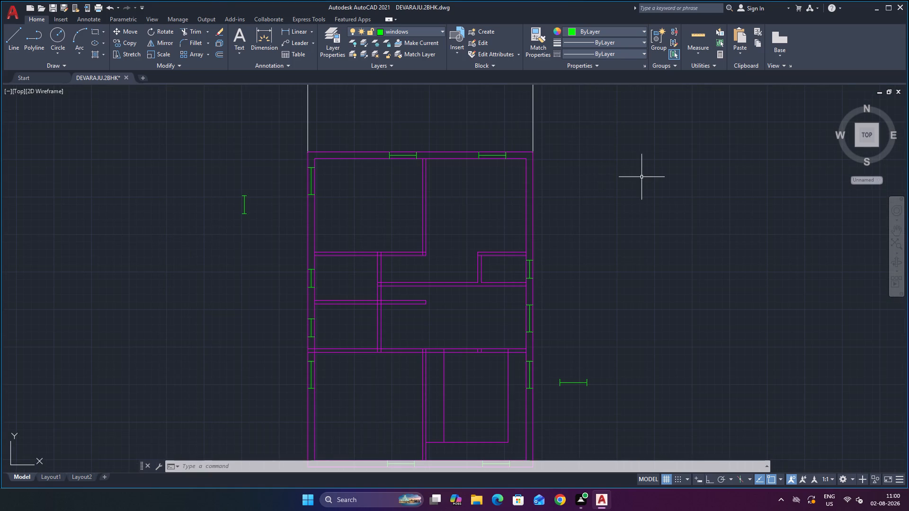
pyautogui.scroll(1, 642, 177)
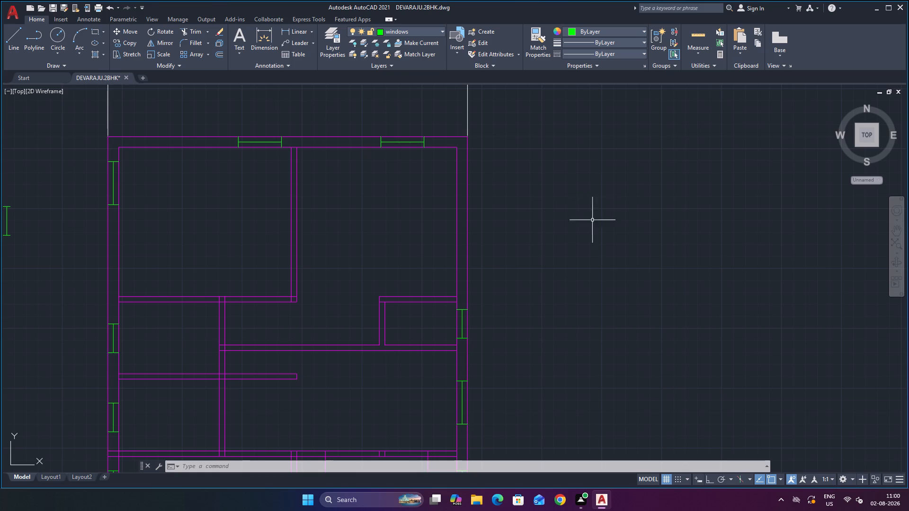
pyautogui.scroll(-2, 493, 228)
pyautogui.scroll(1, 526, 287)
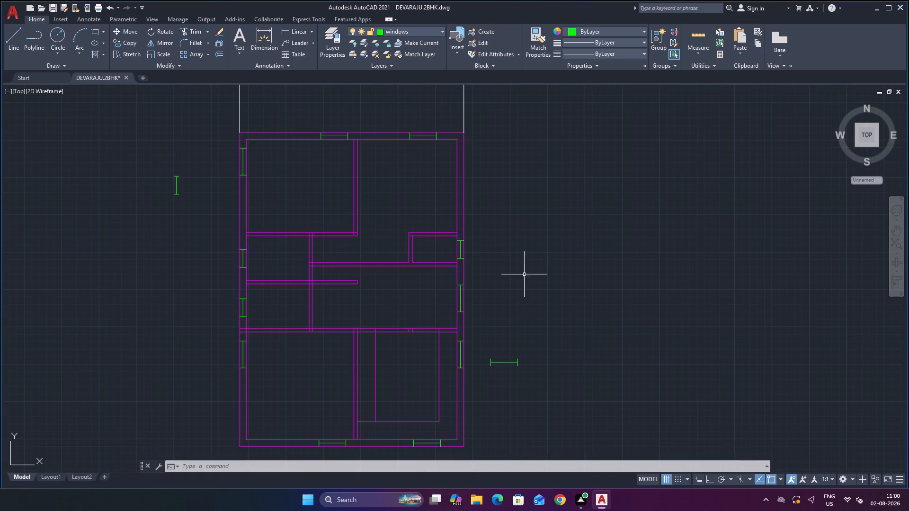
pyautogui.scroll(-2, 535, 271)
pyautogui.scroll(2, 526, 323)
pyautogui.scroll(-2, 532, 299)
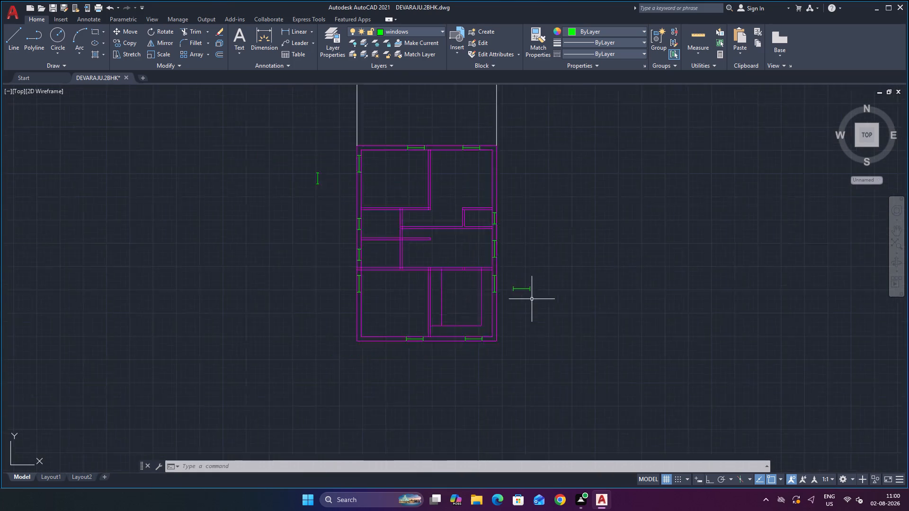
pyautogui.scroll(-1, 532, 299)
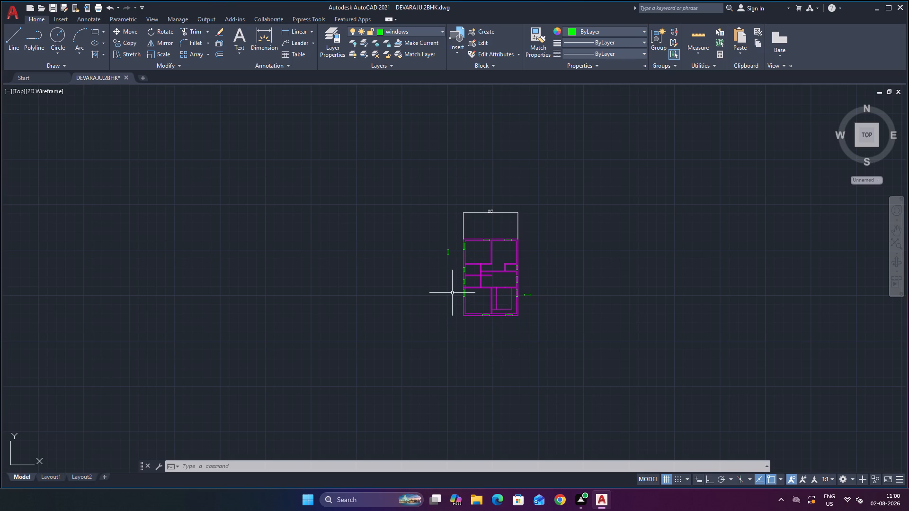
pyautogui.scroll(2, 554, 296)
pyautogui.scroll(-1, 500, 240)
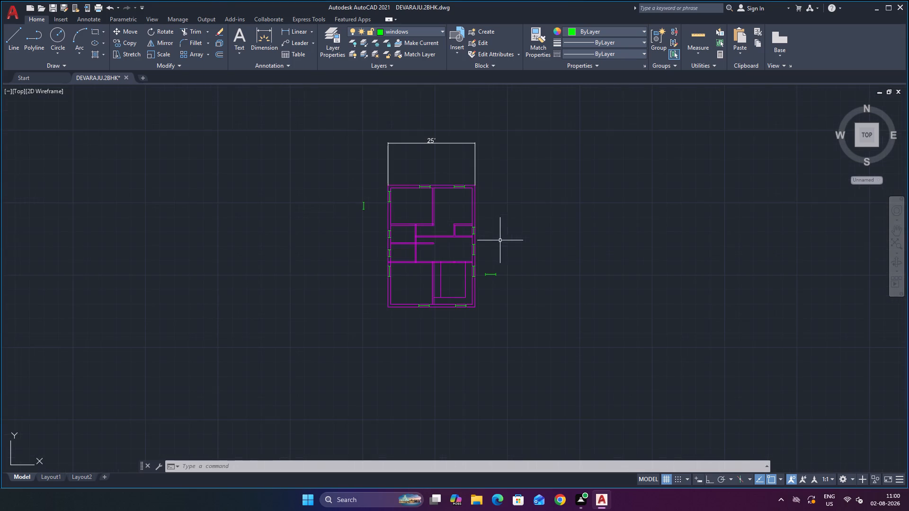
pyautogui.scroll(1, 498, 189)
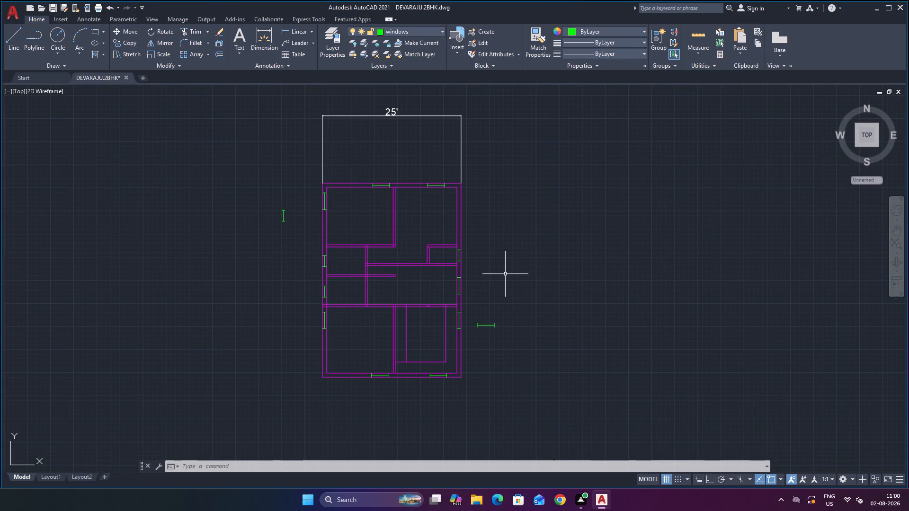
pyautogui.scroll(1, 505, 274)
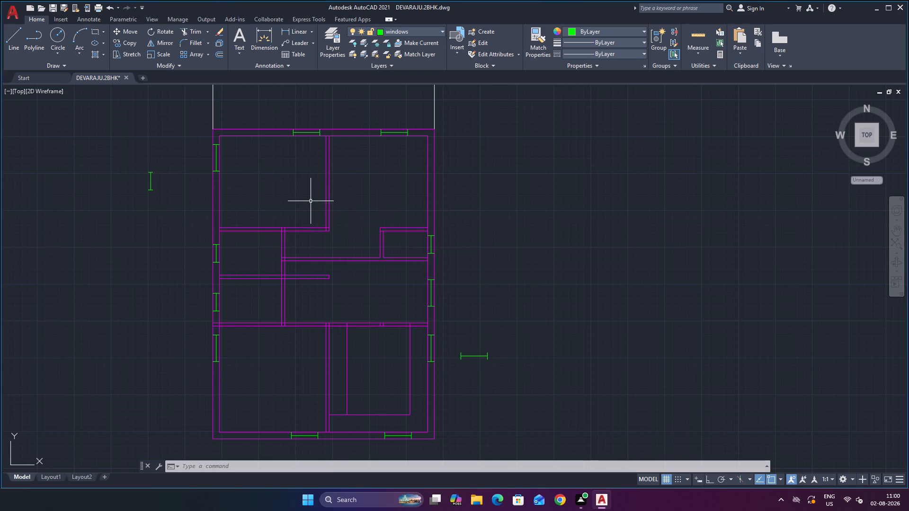
pyautogui.press('Escape')
pyautogui.press('Escape')
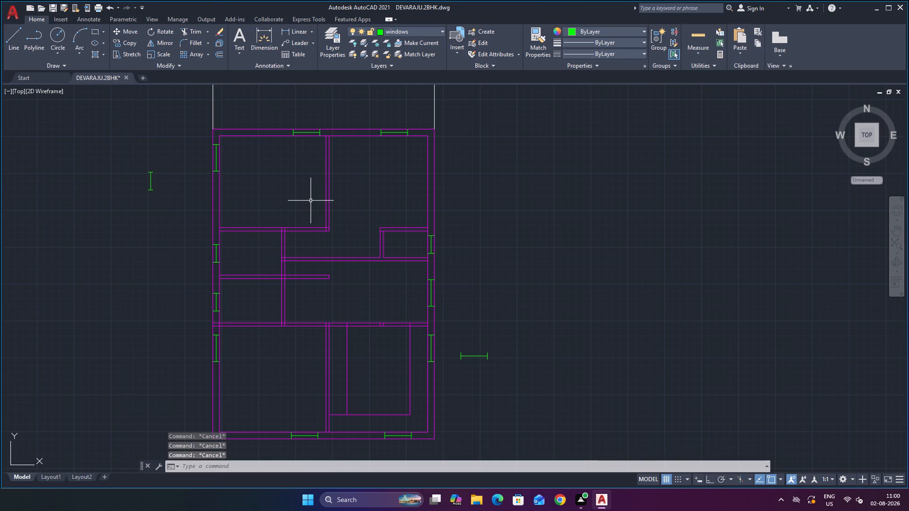
pyautogui.press('Escape')
pyautogui.press('Escape')
# Draw a vertical reference line from the east end of the northwest room's north window to the lower face of that room's south partition.
pyautogui.press('l')
pyautogui.press('Return')
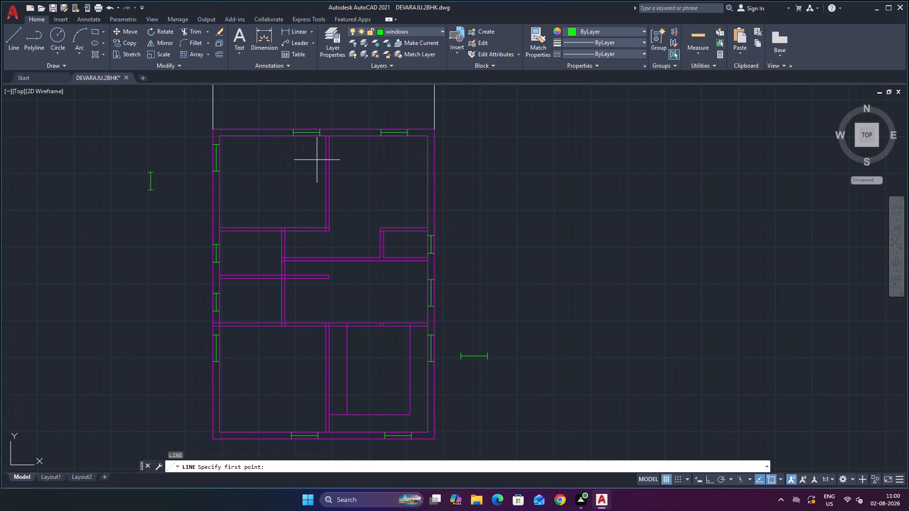
pyautogui.scroll(3, 318, 136)
pyautogui.click(321, 134)
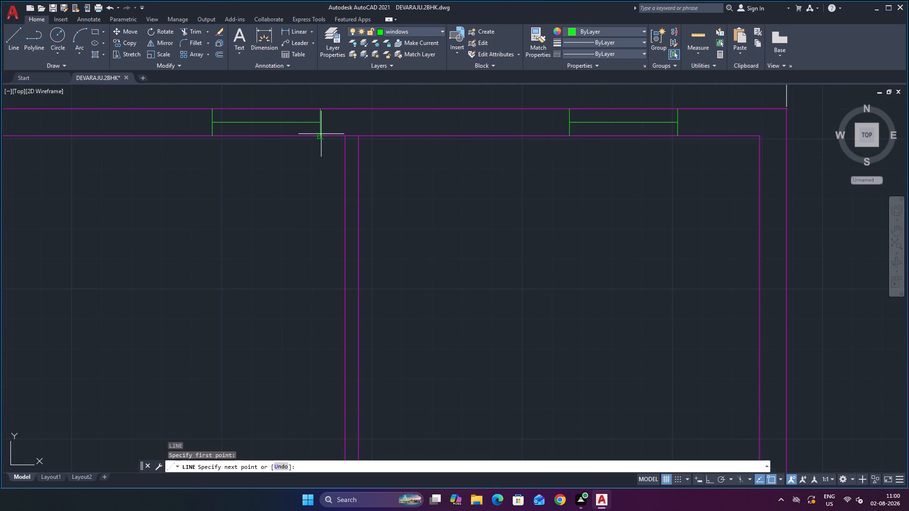
pyautogui.scroll(-5, 320, 251)
pyautogui.scroll(1, 321, 290)
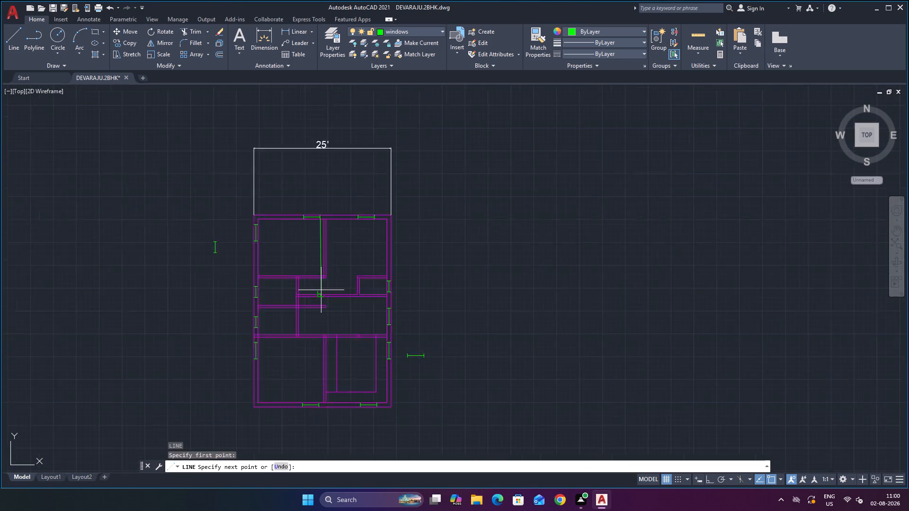
pyautogui.scroll(1, 321, 290)
pyautogui.click(321, 271)
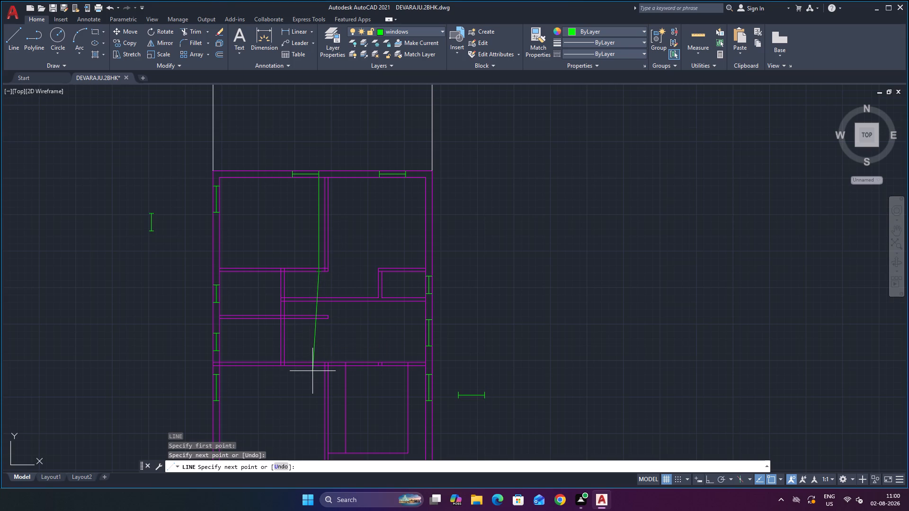
pyautogui.press('Escape')
# Extend the vertical reference line south across the partitions to the lower face of the long wall above the southern rooms.
pyautogui.write('EX')
pyautogui.press('Return')
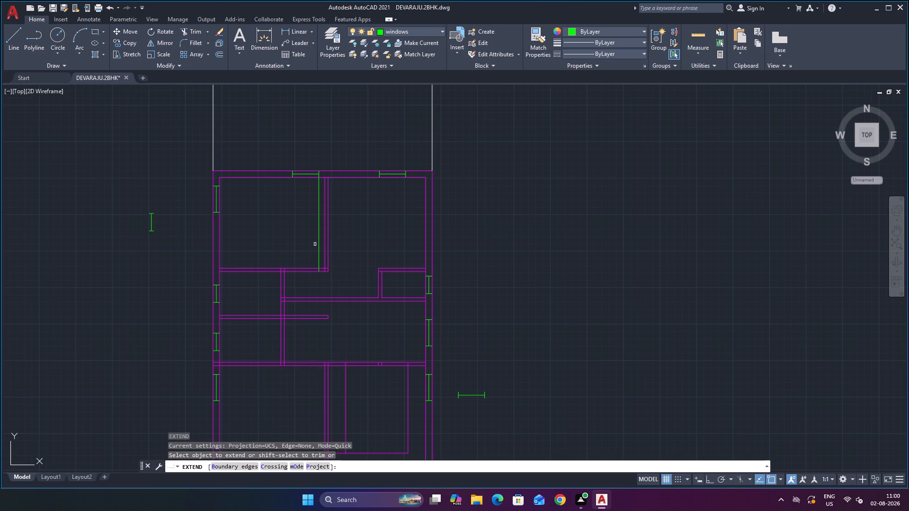
pyautogui.click(319, 238)
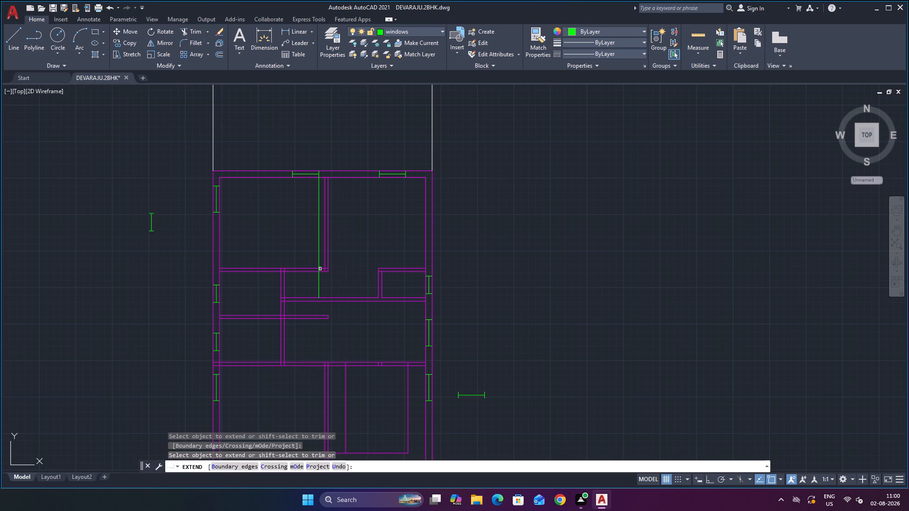
pyautogui.click(319, 290)
pyautogui.click(320, 300)
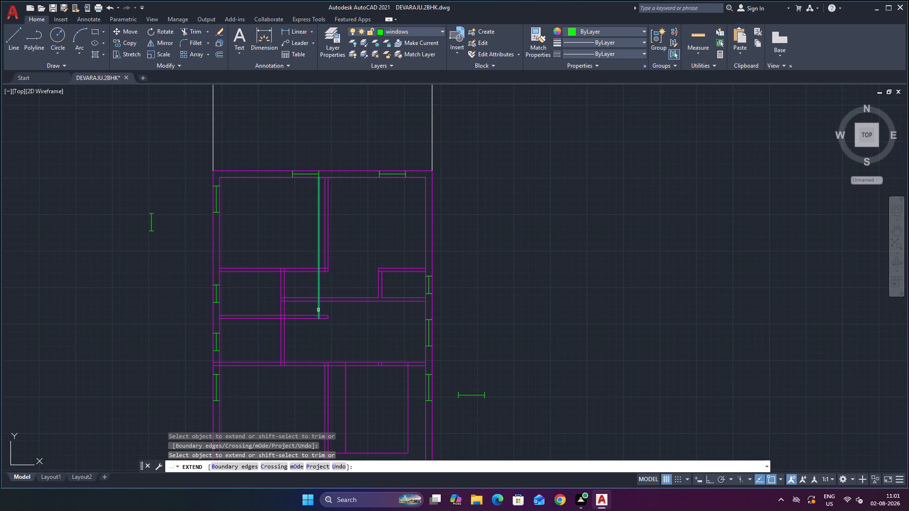
pyautogui.click(318, 310)
pyautogui.click(320, 315)
pyautogui.scroll(3, 317, 363)
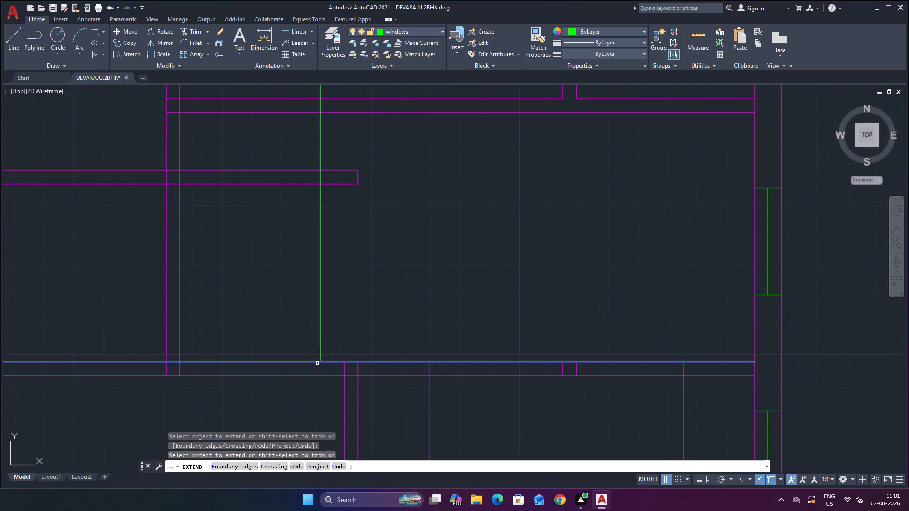
pyautogui.click(320, 354)
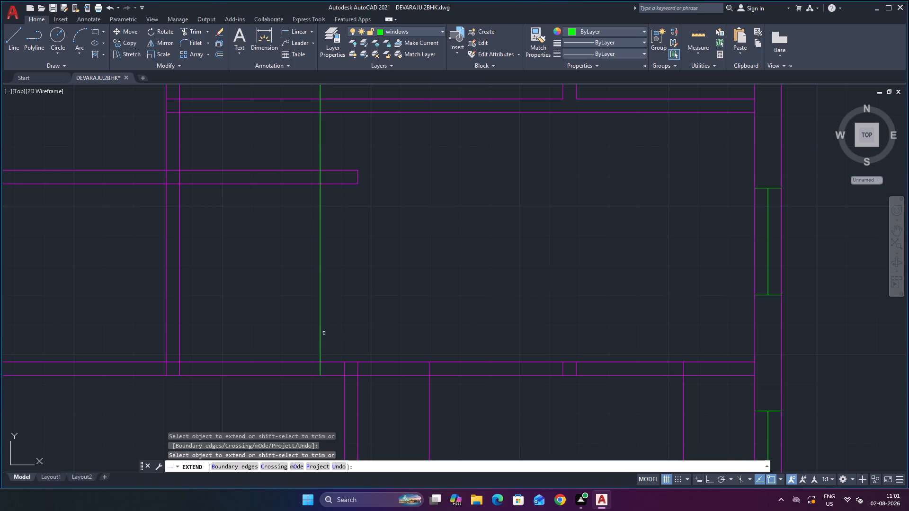
pyautogui.scroll(-3, 352, 298)
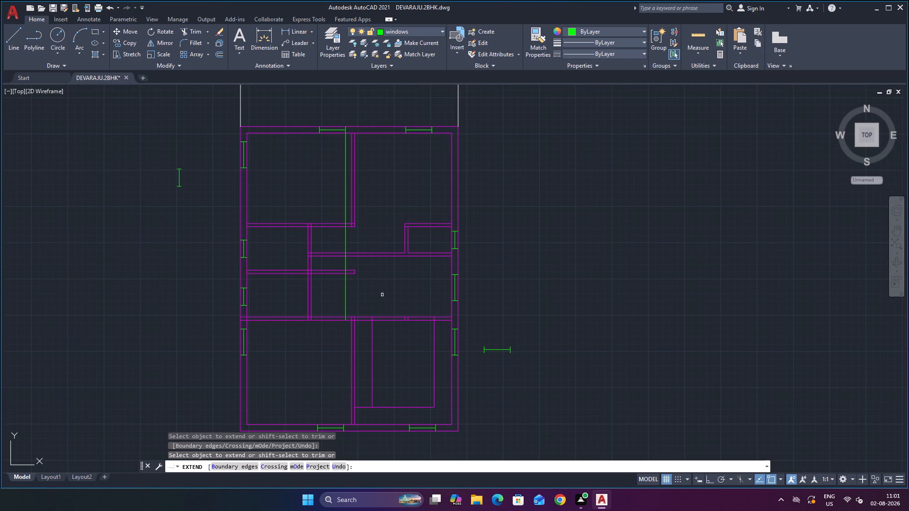
pyautogui.press('Escape')
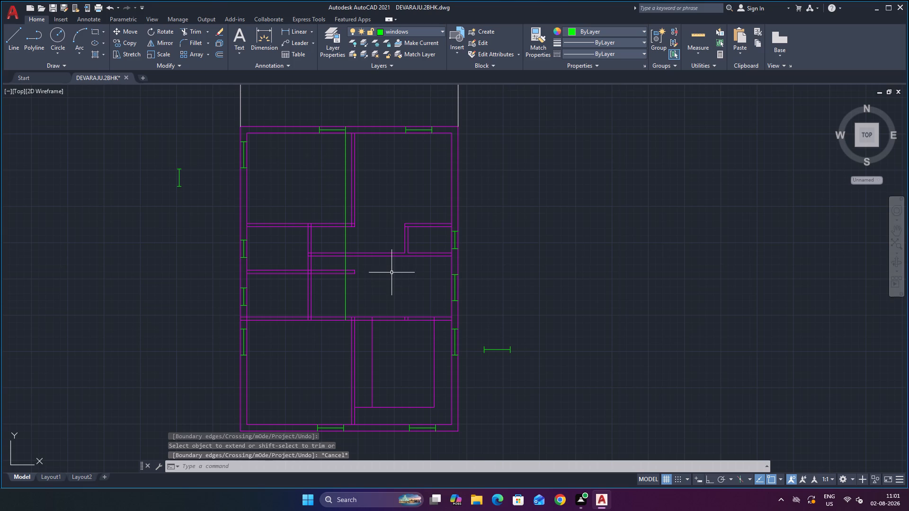
# Browse DesignCenter's en-us sample libraries, looking into the House Designer.dwg blocks and opening the Kitchens.dwg blocks.
pyautogui.hotkey('ctrl', '2')
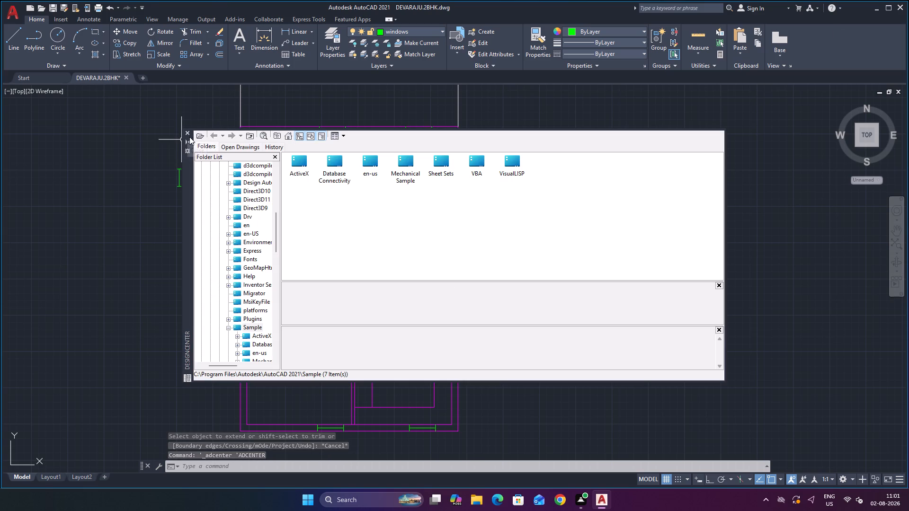
pyautogui.doubleClick(368, 167)
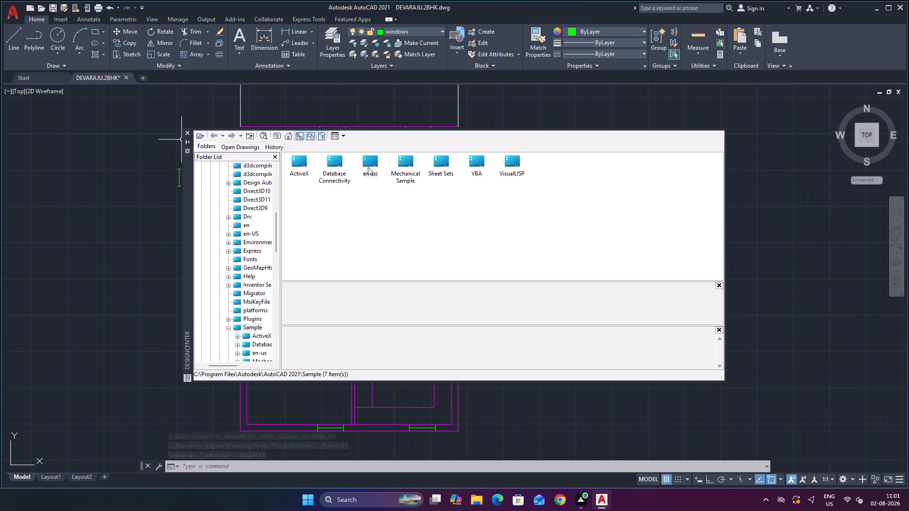
pyautogui.doubleClick(298, 172)
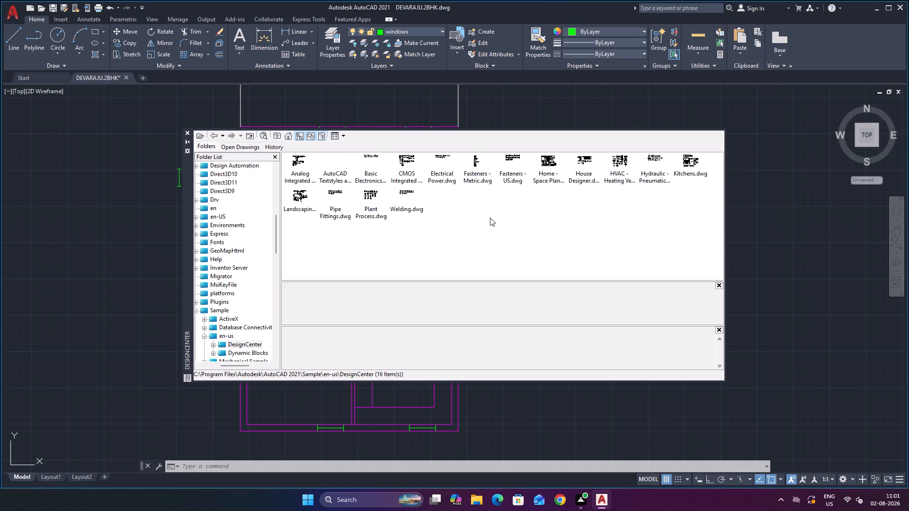
pyautogui.doubleClick(574, 176)
pyautogui.doubleClick(303, 170)
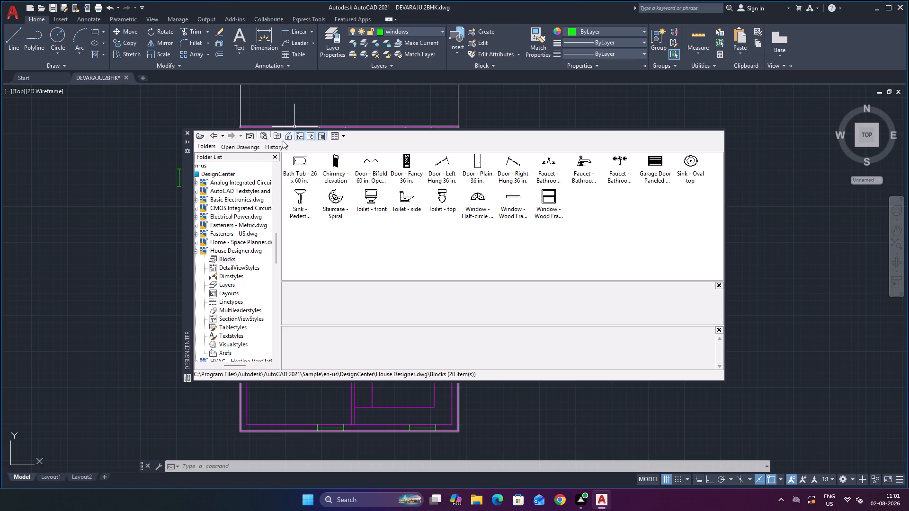
pyautogui.click(214, 137)
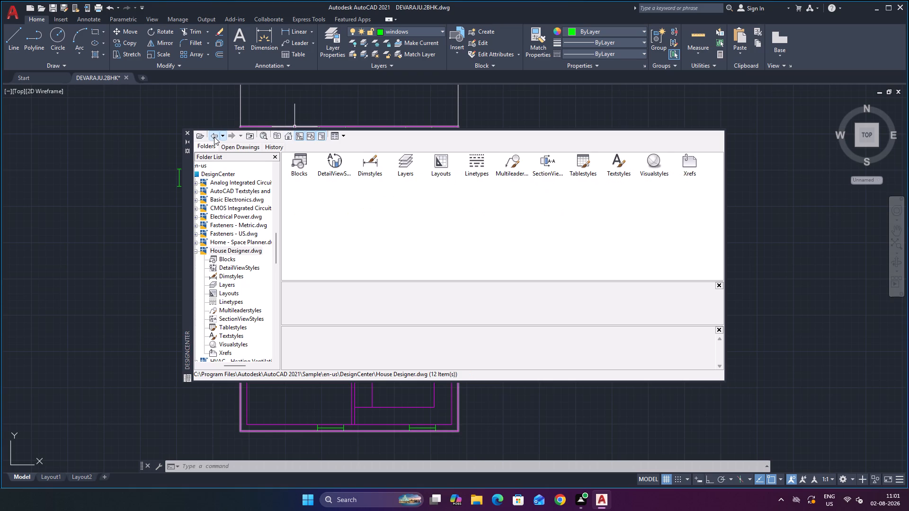
pyautogui.click(213, 136)
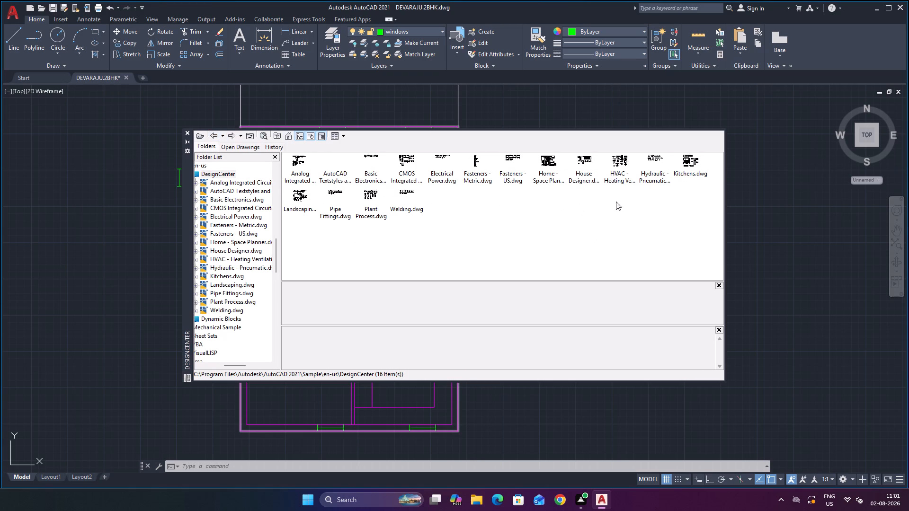
pyautogui.doubleClick(691, 159)
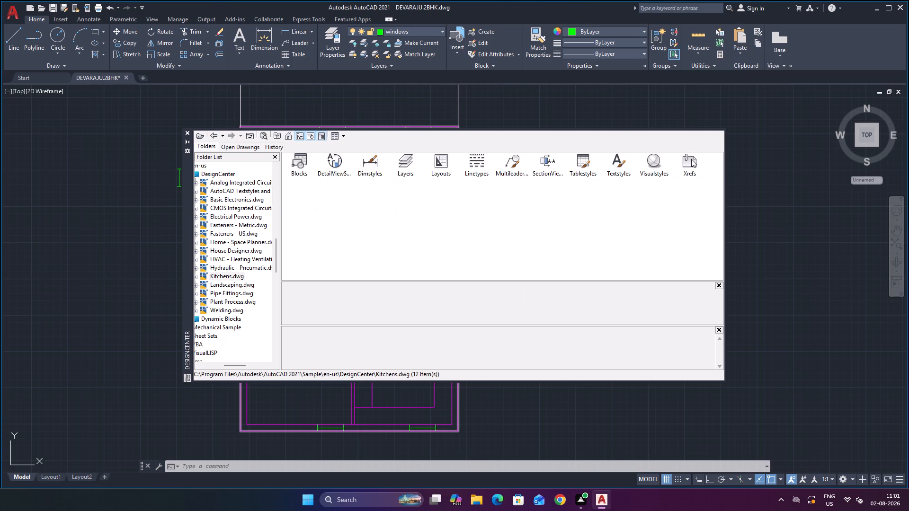
pyautogui.doubleClick(307, 172)
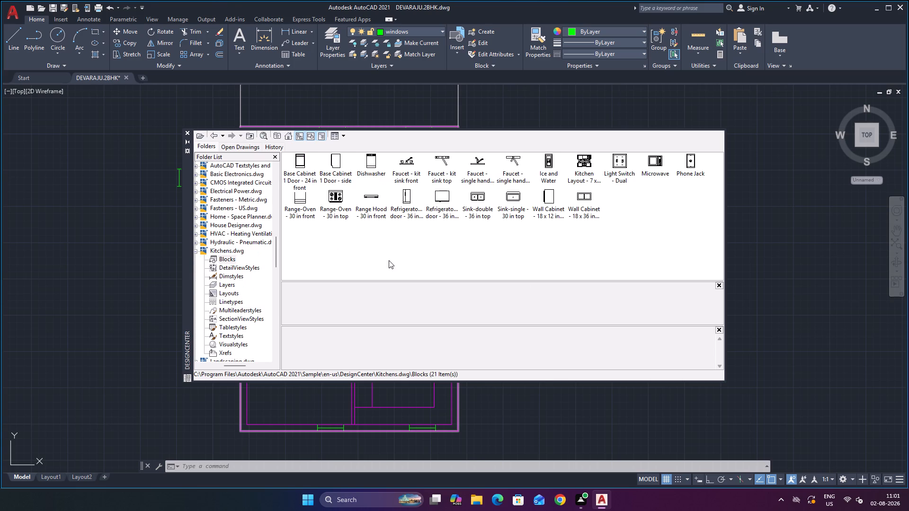
# Insert the Sink-double - 36 in top block from Kitchens.dwg in the empty space east of the plan.
pyautogui.click(393, 237)
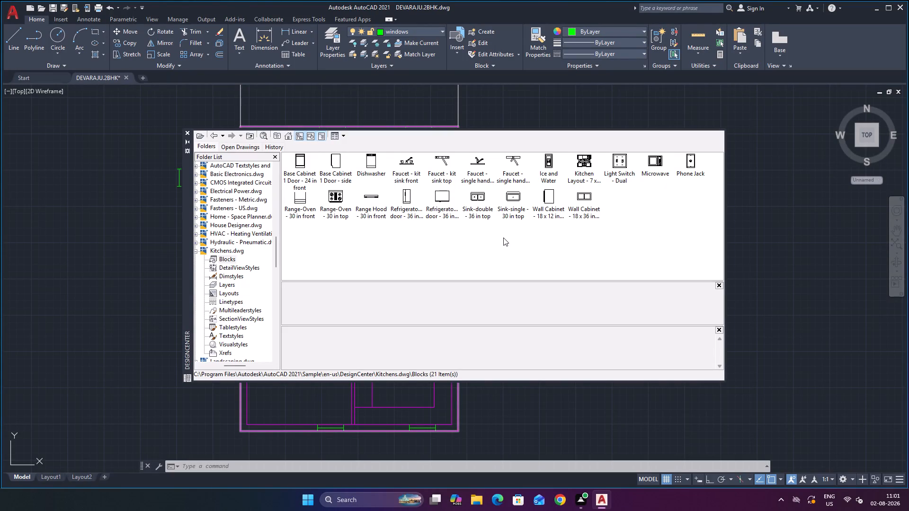
pyautogui.click(478, 196)
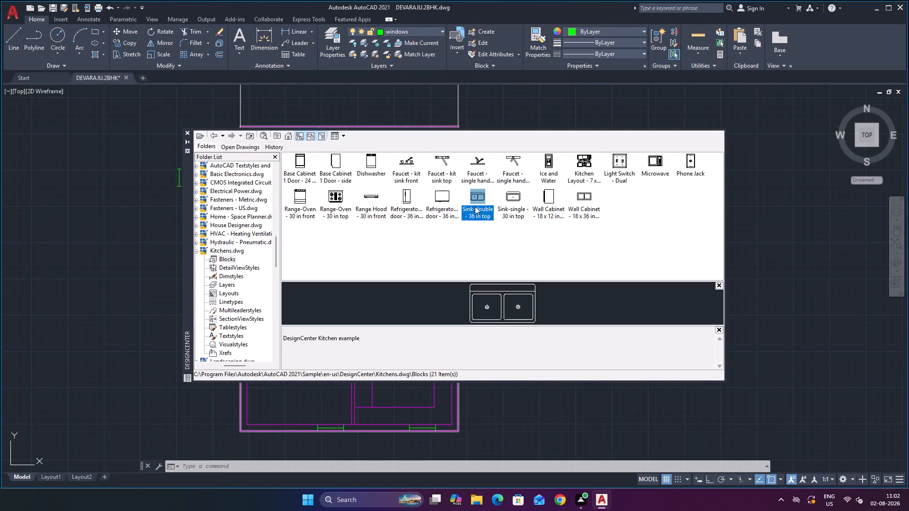
pyautogui.click(475, 202)
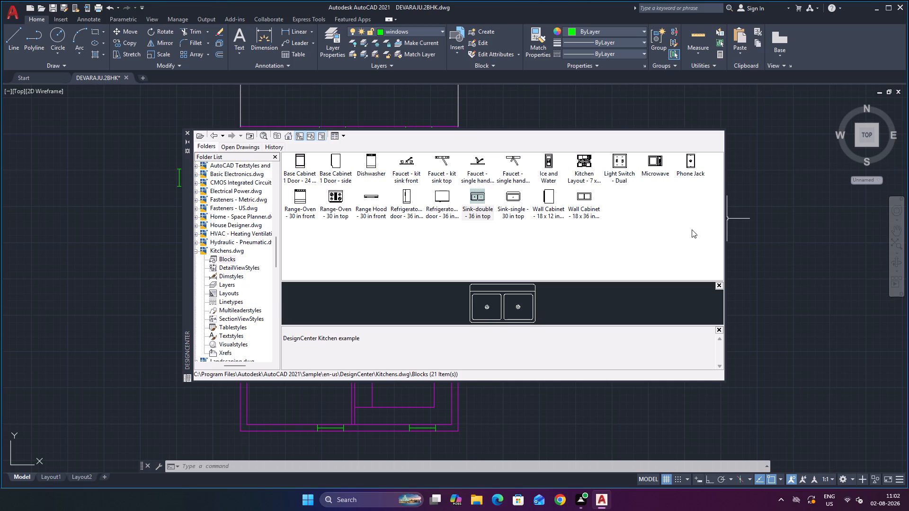
pyautogui.moveTo(477, 201); pyautogui.dragTo(780, 188)
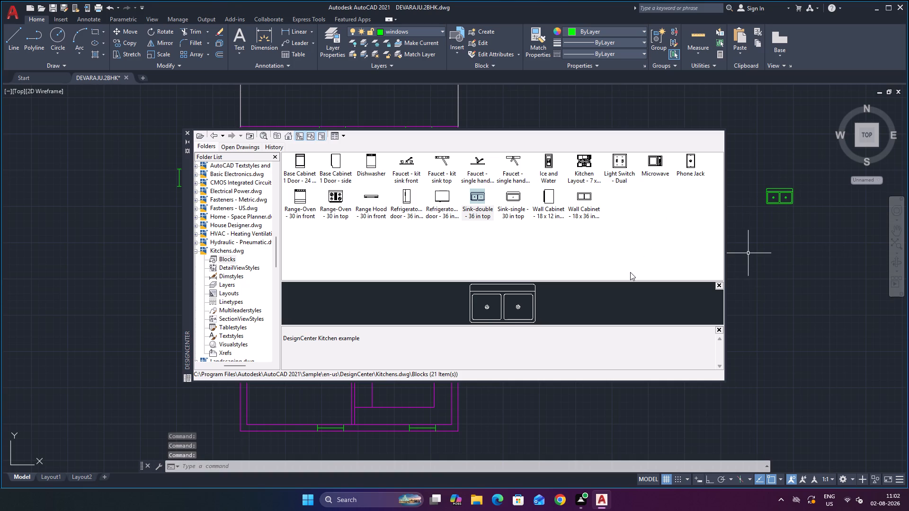
# Insert the Refrigerator-2 door - 36 in top block just below the double sink, east of the plan.
pyautogui.click(535, 252)
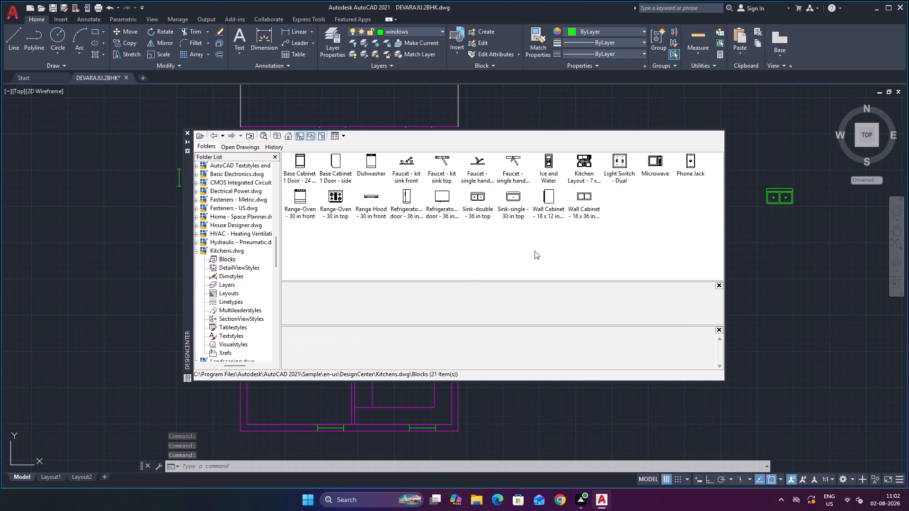
pyautogui.click(443, 194)
pyautogui.moveTo(444, 194); pyautogui.dragTo(765, 229)
pyautogui.click(765, 229)
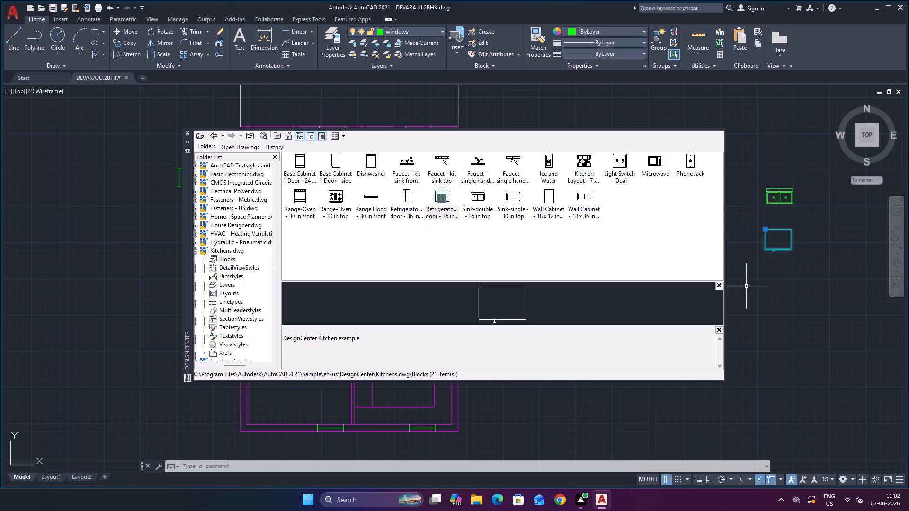
# Insert the Range-Oven - 30 in top block below the refrigerator, east of the plan.
pyautogui.click(554, 247)
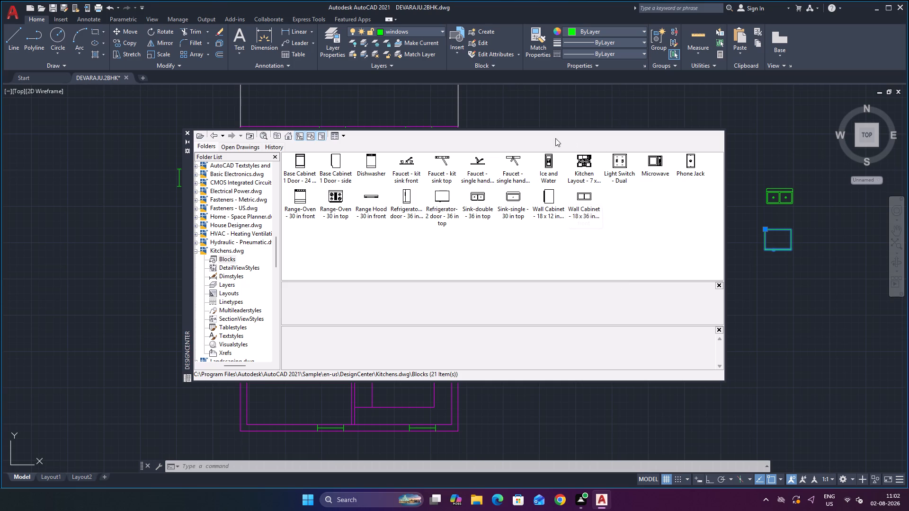
pyautogui.click(339, 200)
pyautogui.moveTo(339, 195); pyautogui.dragTo(796, 266)
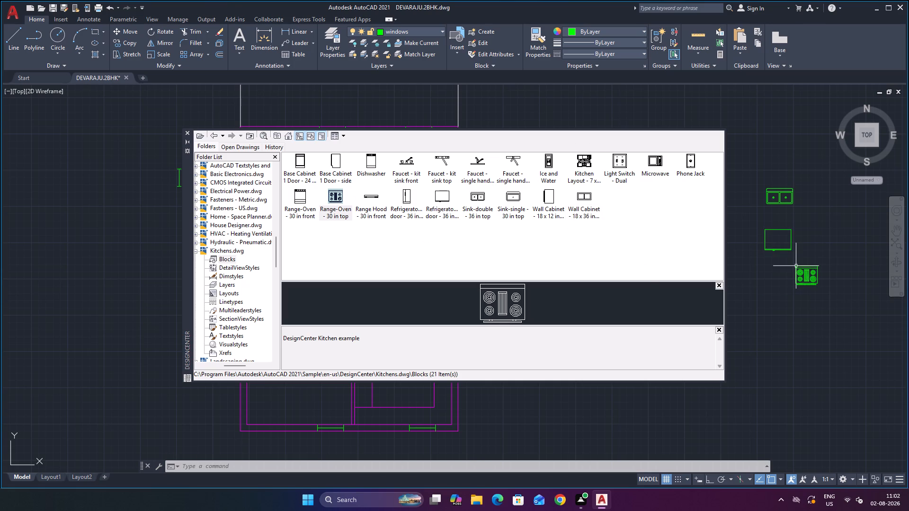
pyautogui.click(328, 248)
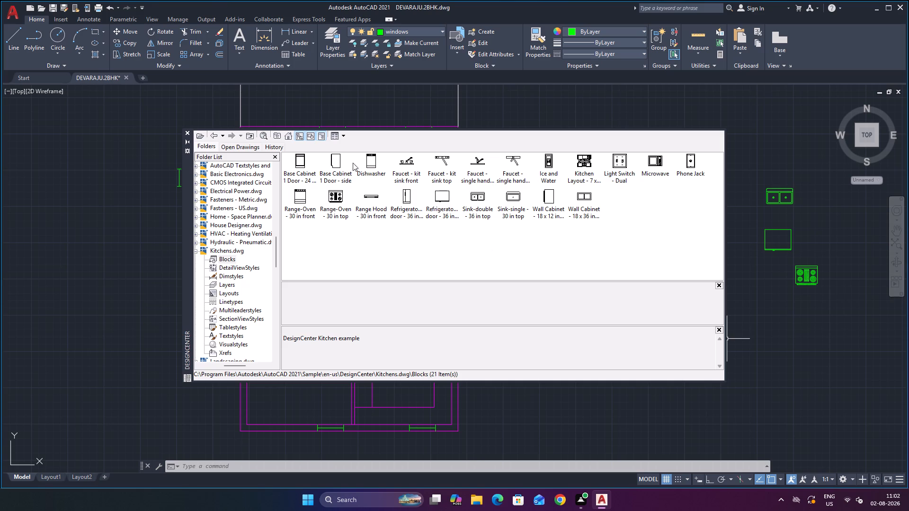
# Insert the Bed - Queen block from Home - Space Planner.dwg above the double sink, east of the plan.
pyautogui.moveTo(215, 137); pyautogui.dragTo(214, 137)
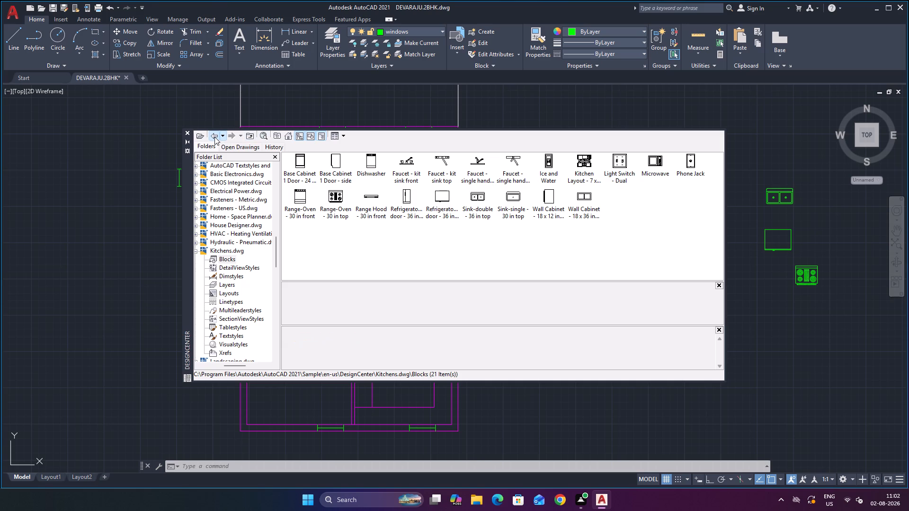
pyautogui.moveTo(214, 137); pyautogui.dragTo(230, 147)
pyautogui.moveTo(212, 135); pyautogui.dragTo(212, 142)
pyautogui.click(215, 133)
pyautogui.click(213, 132)
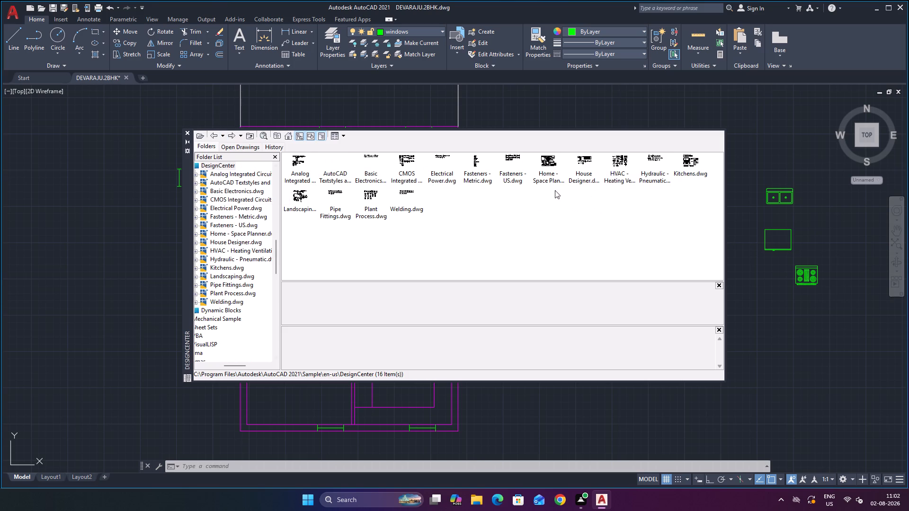
pyautogui.doubleClick(550, 164)
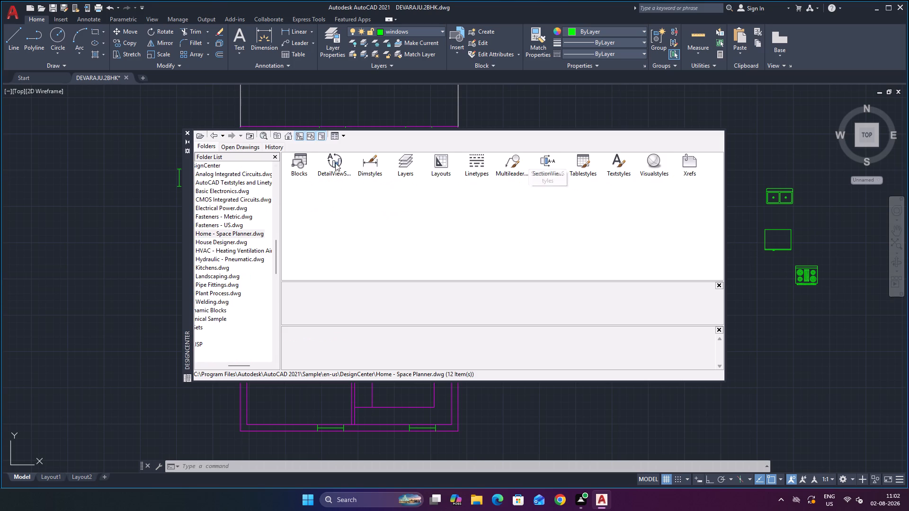
pyautogui.doubleClick(304, 163)
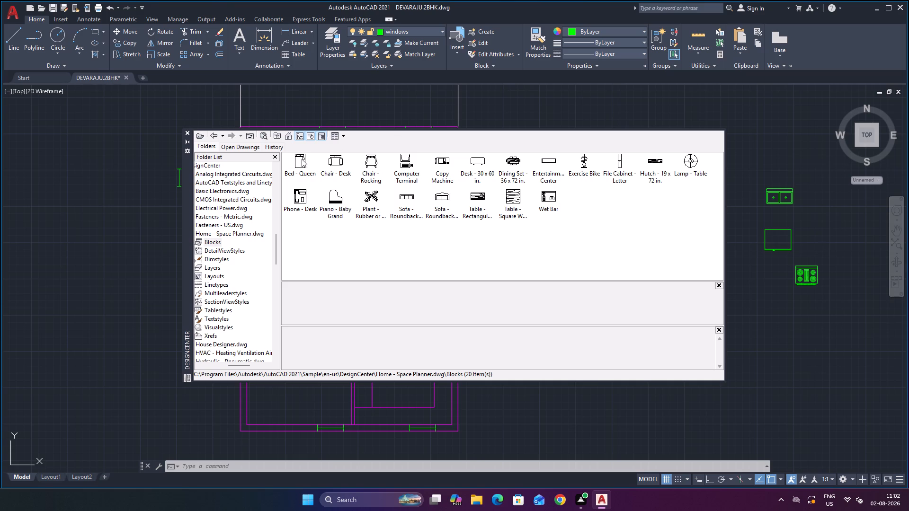
pyautogui.click(302, 159)
pyautogui.moveTo(302, 159); pyautogui.dragTo(777, 138)
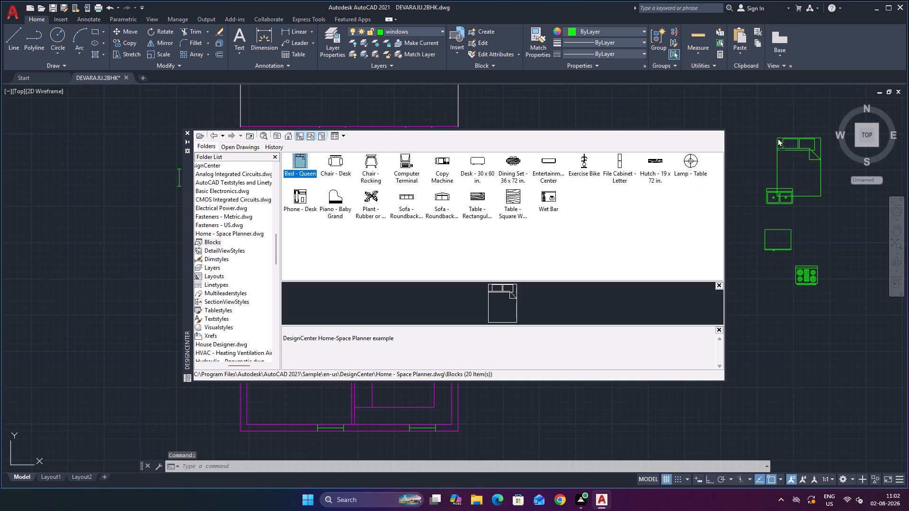
pyautogui.moveTo(777, 138); pyautogui.dragTo(776, 112)
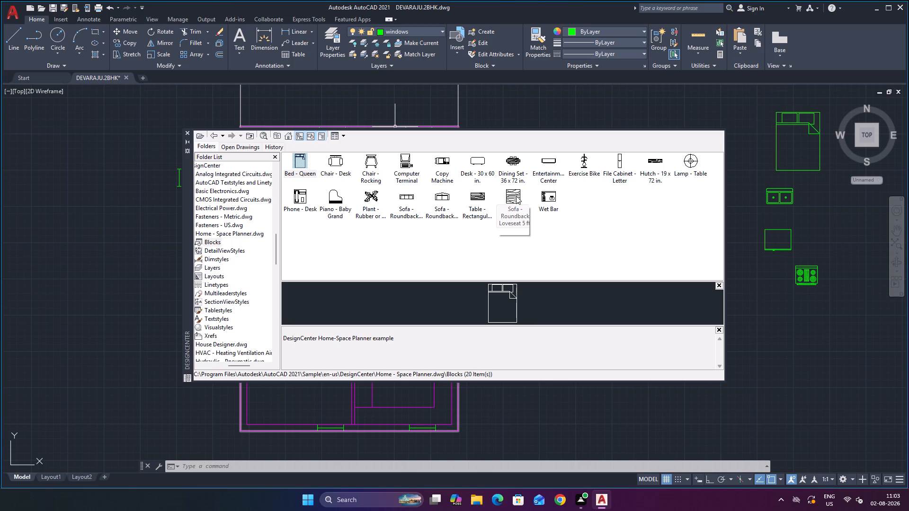
# Insert the Dining Set - 36 x 72 in. block from Home - Space Planner.dwg below the range-oven, east of the plan.
pyautogui.click(517, 196)
pyautogui.click(590, 239)
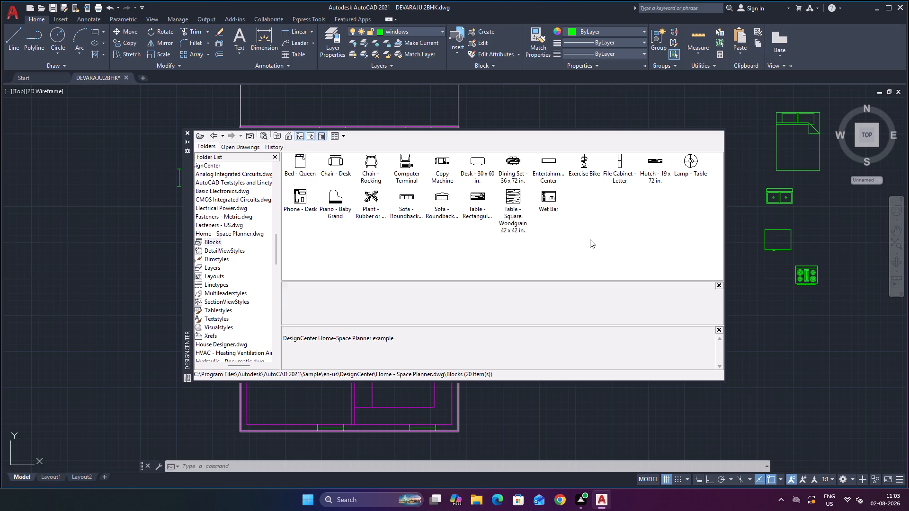
pyautogui.click(514, 161)
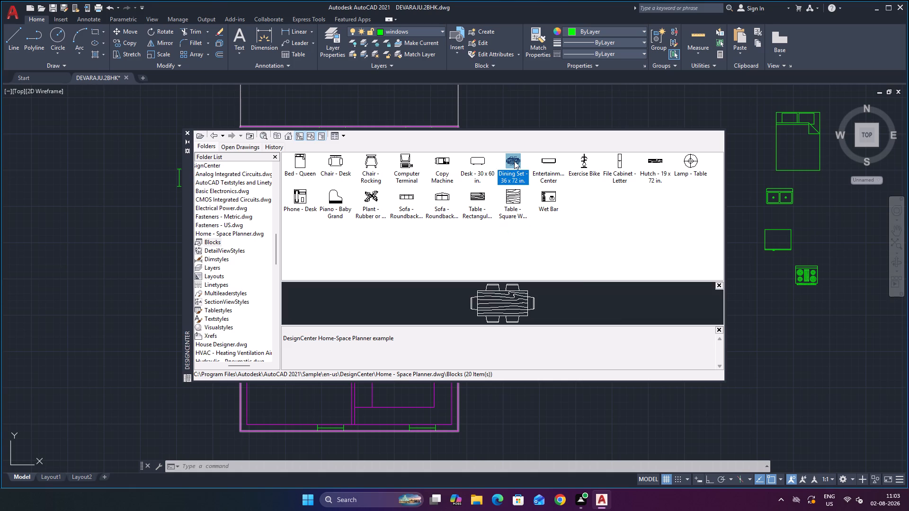
pyautogui.moveTo(514, 161); pyautogui.dragTo(675, 238)
pyautogui.click(608, 169)
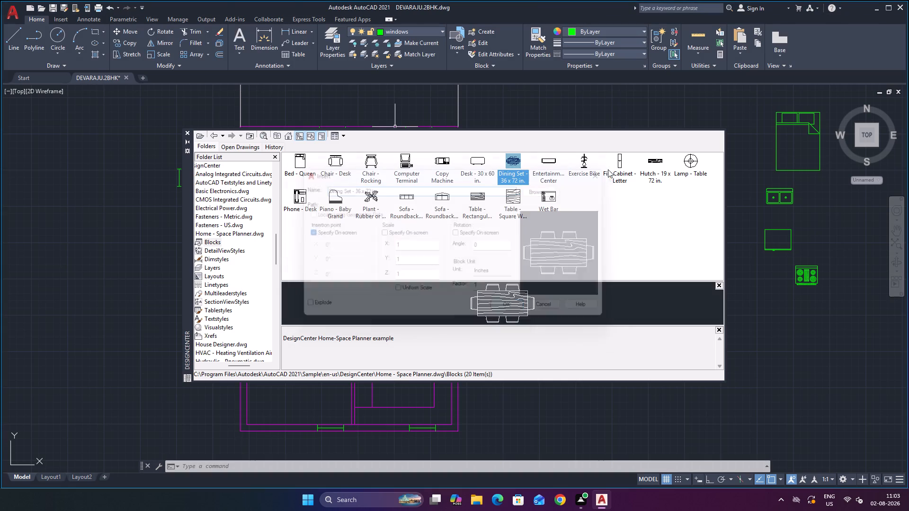
pyautogui.moveTo(518, 158); pyautogui.dragTo(753, 303)
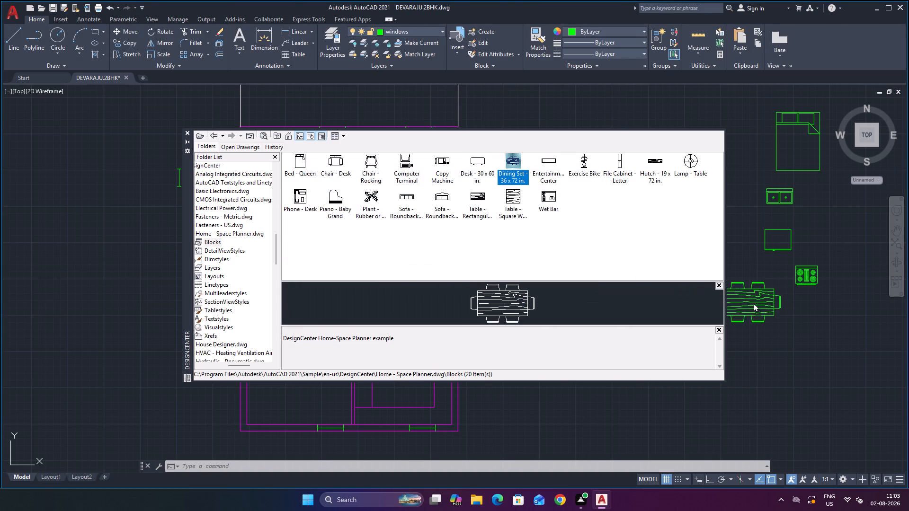
pyautogui.moveTo(753, 303); pyautogui.dragTo(814, 318)
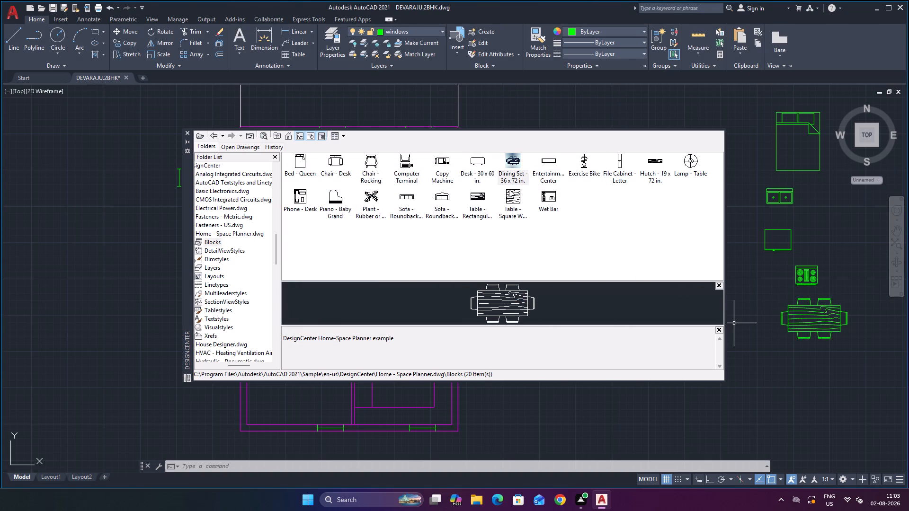
pyautogui.click(619, 243)
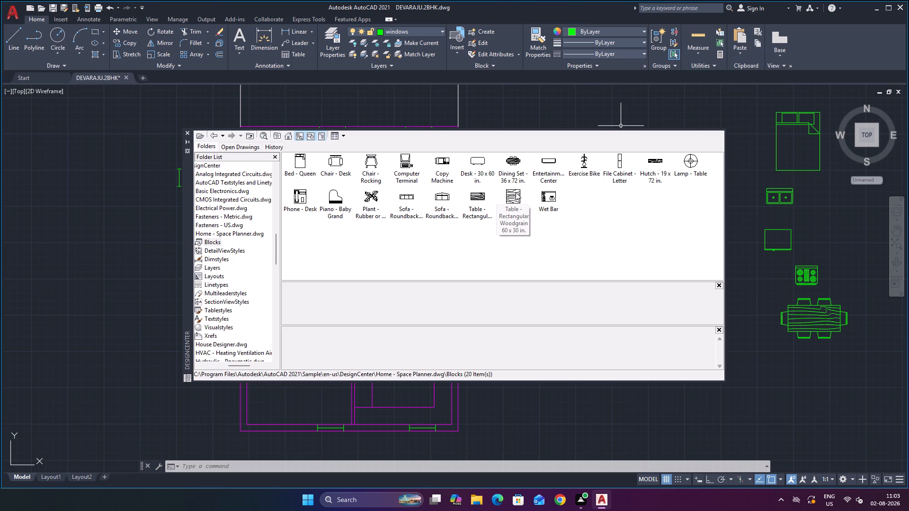
# Insert the Table - Square Woodgrain 42 x 42 in. block beside the refrigerator, east of the plan.
pyautogui.moveTo(510, 194); pyautogui.dragTo(819, 216)
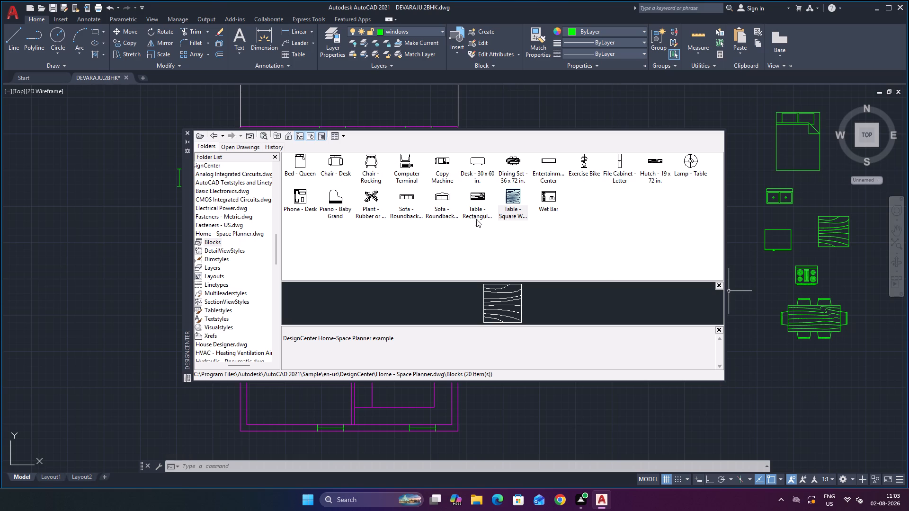
pyautogui.click(443, 231)
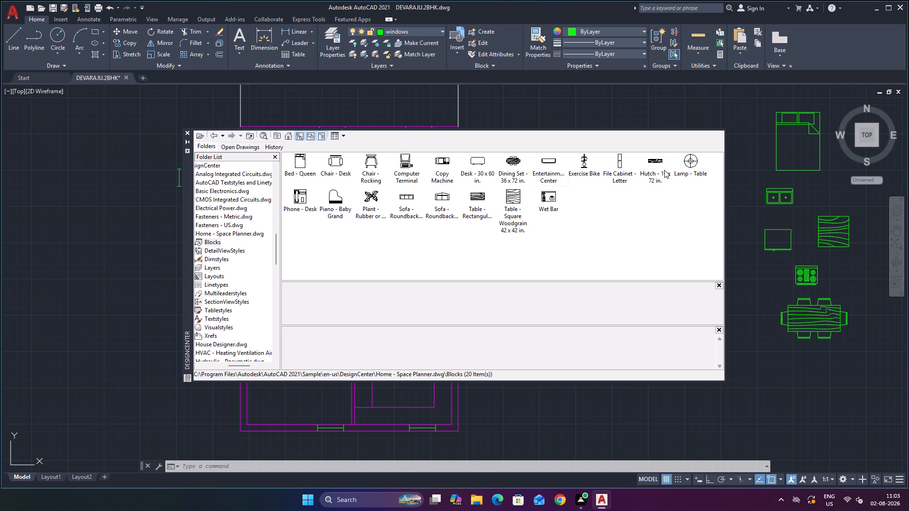
# Examine the entertainment center, hutch, roundback sofa, loveseat and wet bar blocks, and close DesignCenter.
pyautogui.scroll(1, 575, 161)
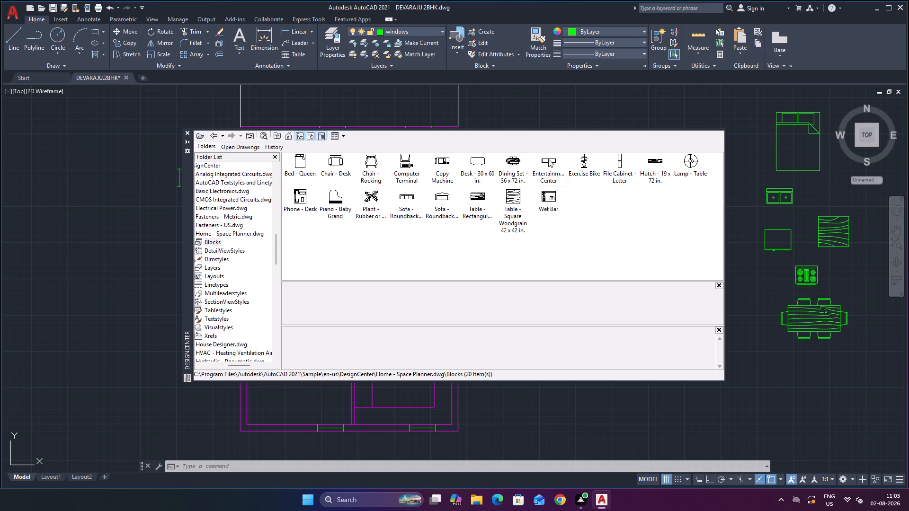
pyautogui.click(548, 159)
pyautogui.click(582, 211)
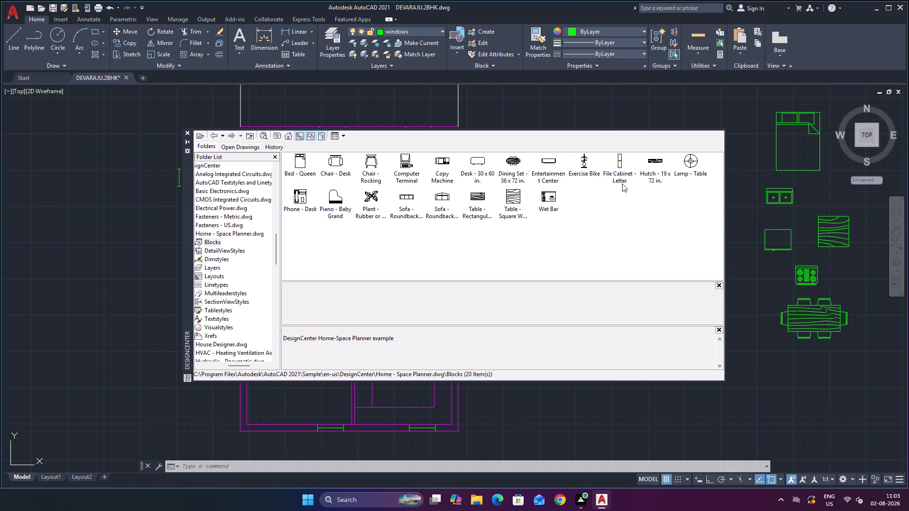
pyautogui.click(653, 157)
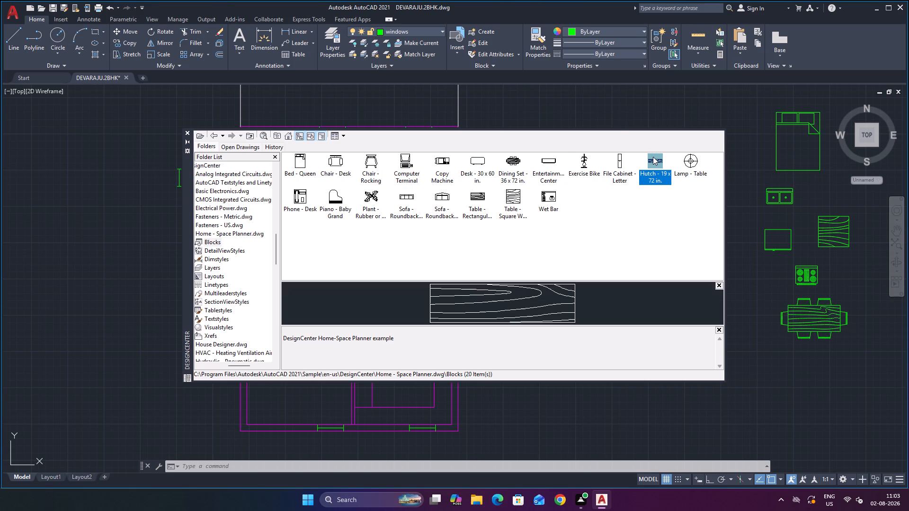
pyautogui.click(635, 231)
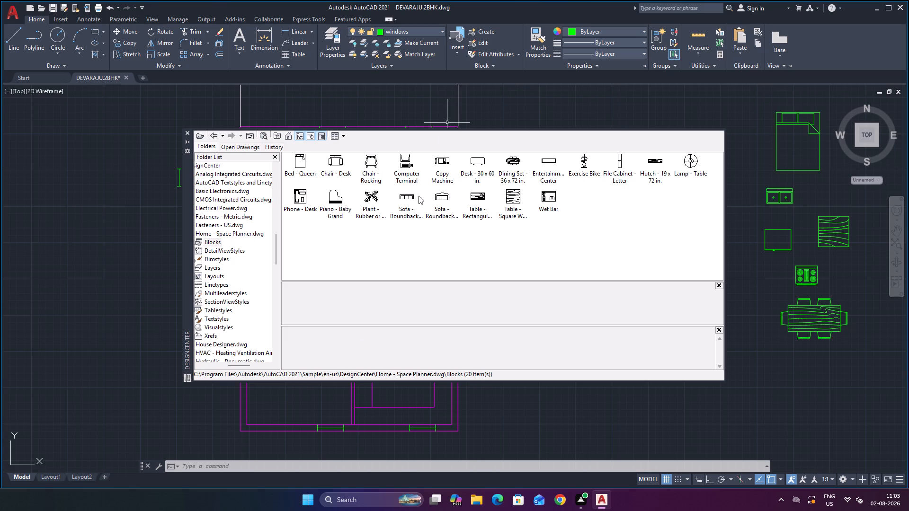
pyautogui.click(406, 193)
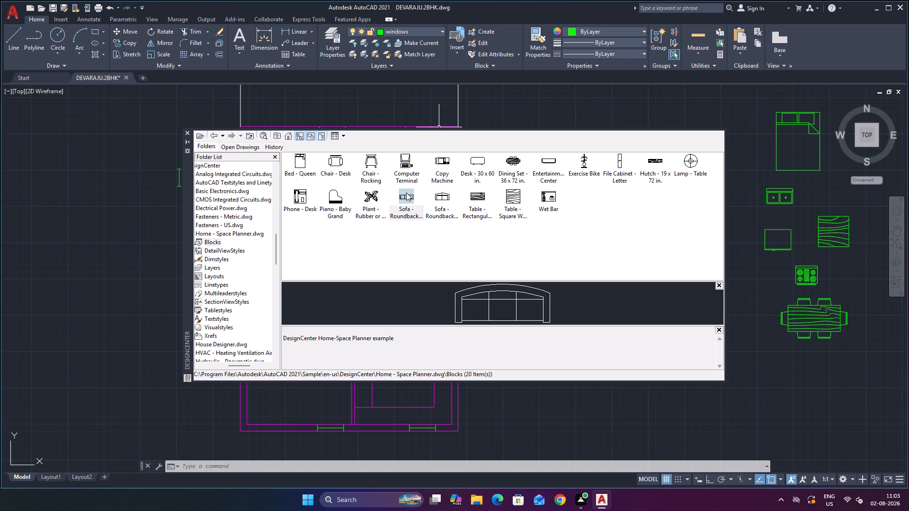
pyautogui.click(441, 198)
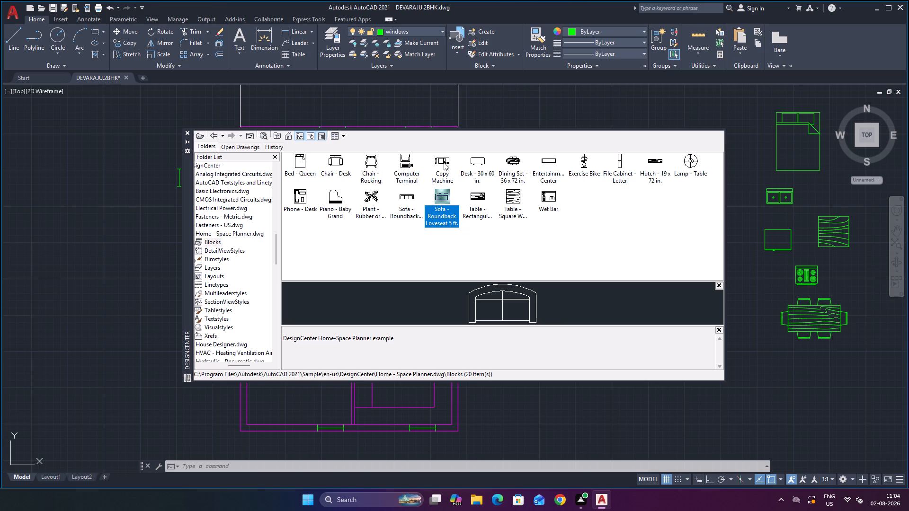
pyautogui.click(653, 223)
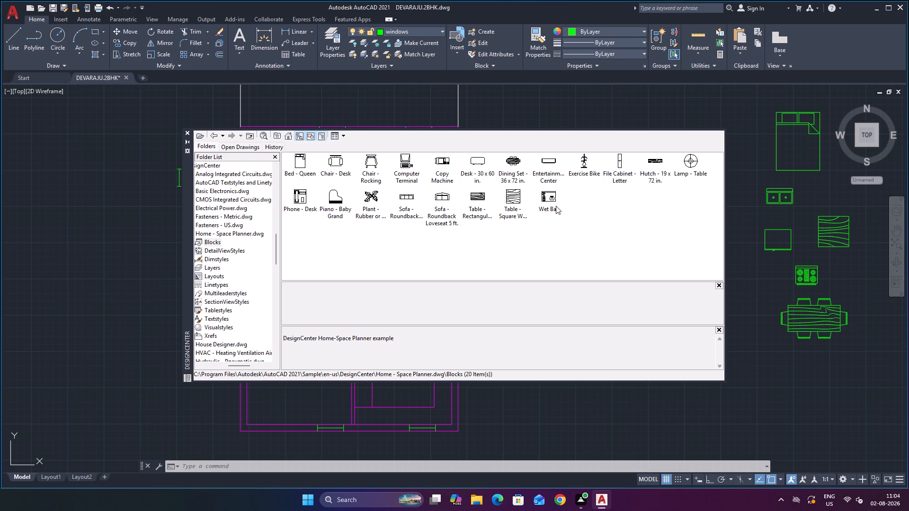
pyautogui.click(552, 203)
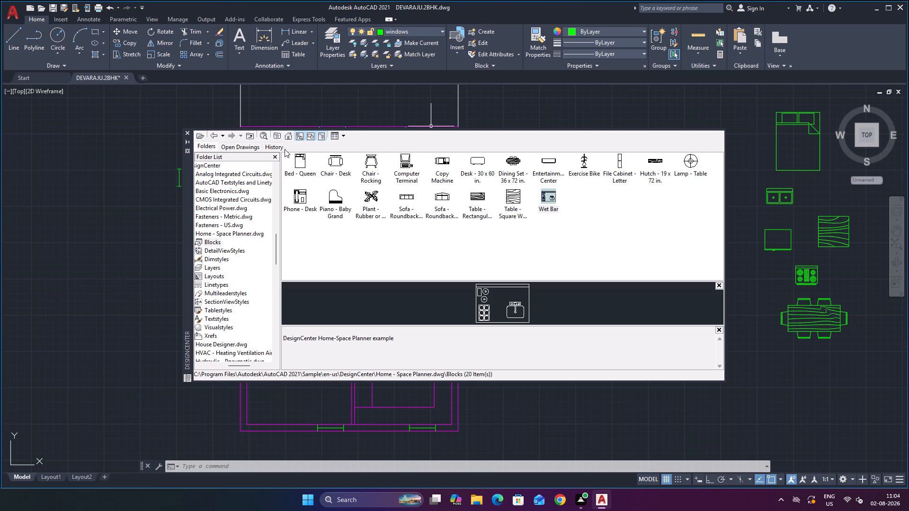
pyautogui.click(188, 133)
# Open the tool palettes at the Architectural samples and move the palette window clear of the plan, to its west.
pyautogui.scroll(-1, 462, 259)
pyautogui.scroll(1, 501, 313)
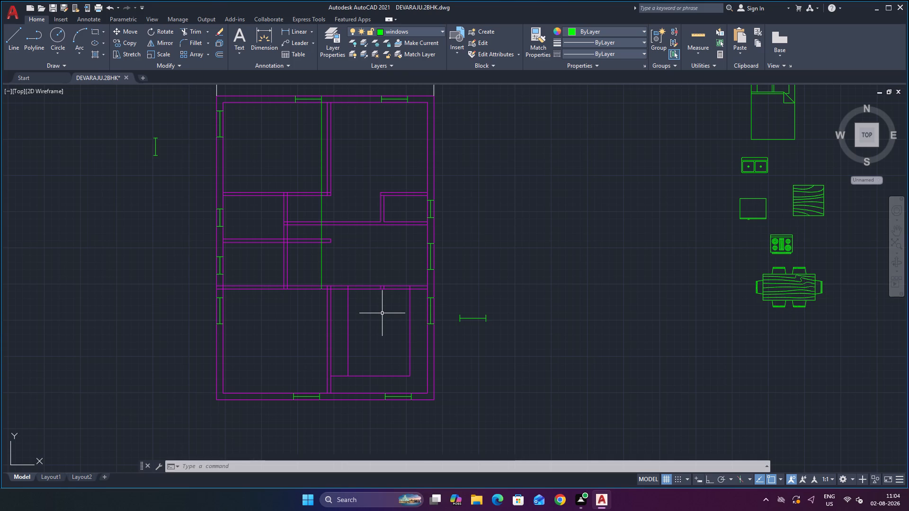
pyautogui.scroll(-2, 561, 241)
pyautogui.scroll(1, 620, 255)
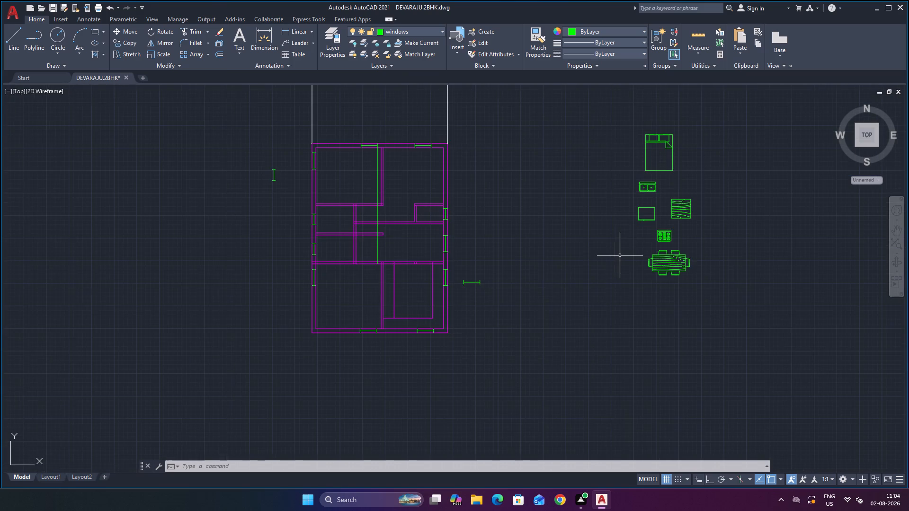
pyautogui.scroll(-1, 615, 251)
pyautogui.scroll(1, 474, 211)
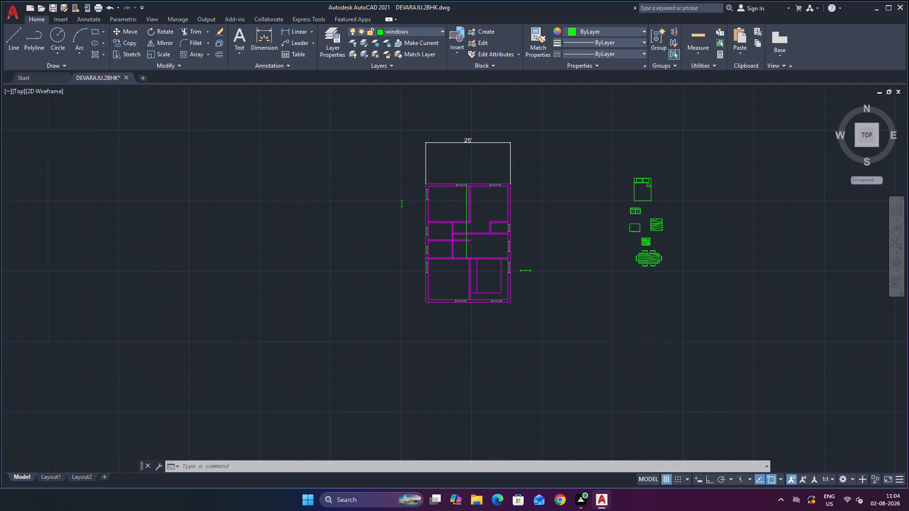
pyautogui.press('Escape')
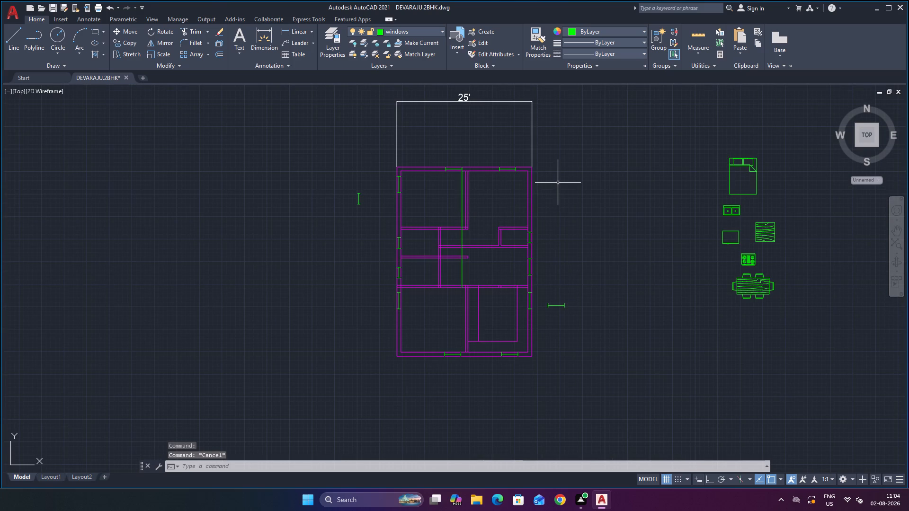
pyautogui.hotkey('ctrl', '3')
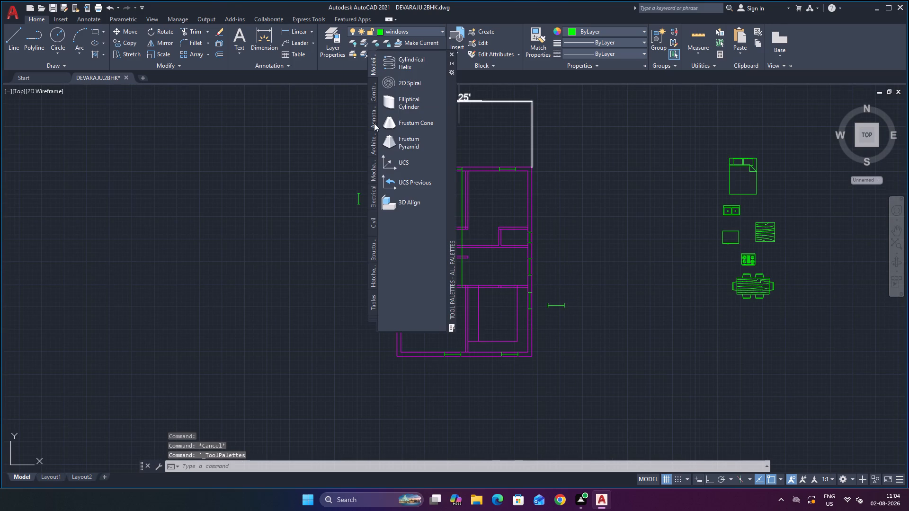
pyautogui.click(374, 144)
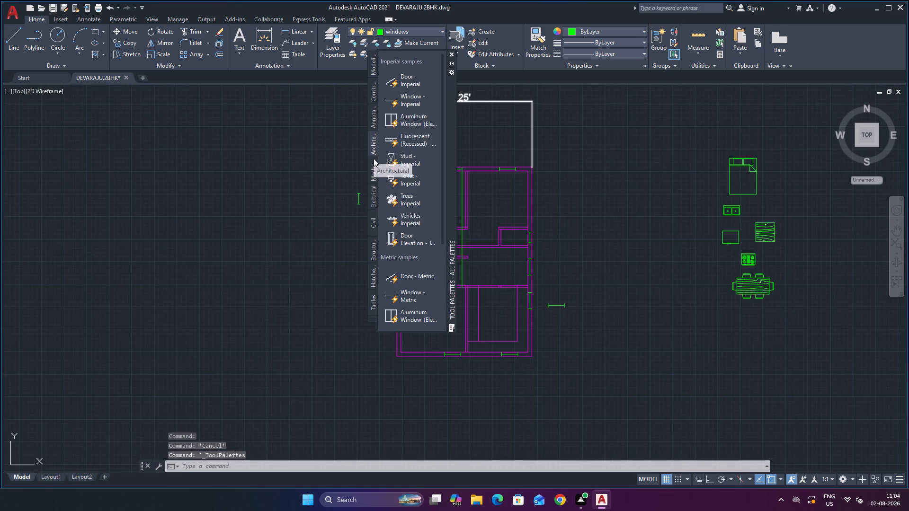
pyautogui.moveTo(407, 54); pyautogui.dragTo(319, 72)
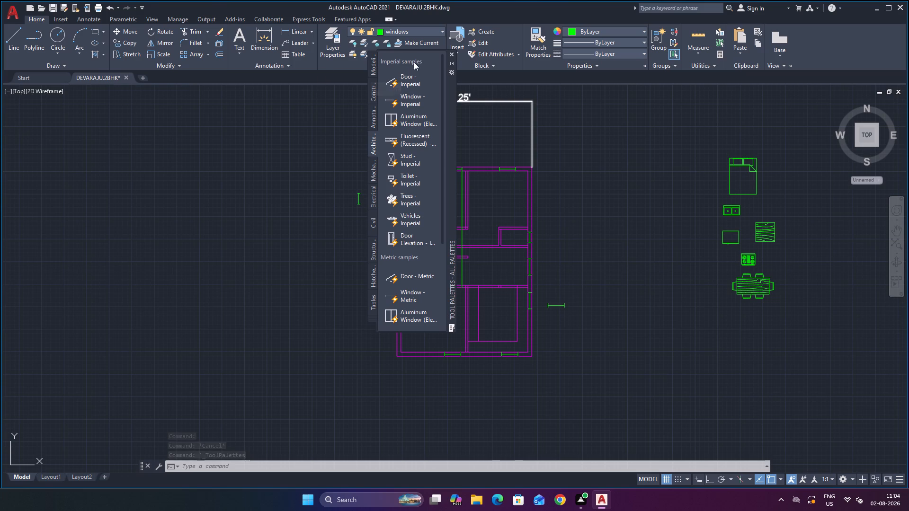
pyautogui.moveTo(444, 50); pyautogui.dragTo(448, 52)
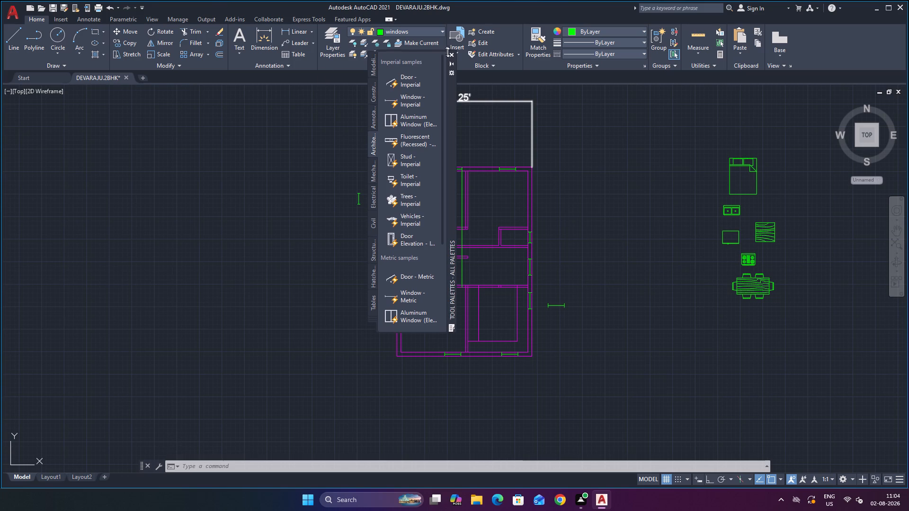
pyautogui.moveTo(448, 52); pyautogui.dragTo(448, 63)
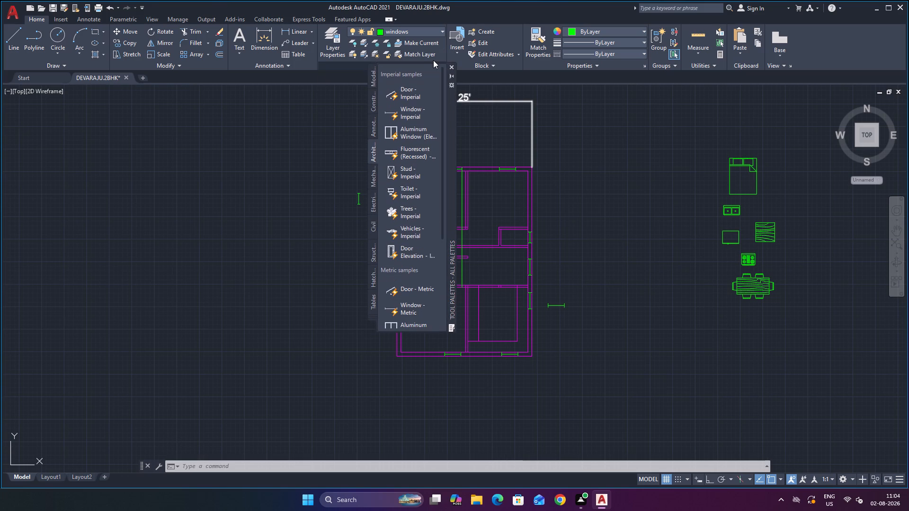
pyautogui.moveTo(395, 63); pyautogui.dragTo(342, 88)
pyautogui.press('m')
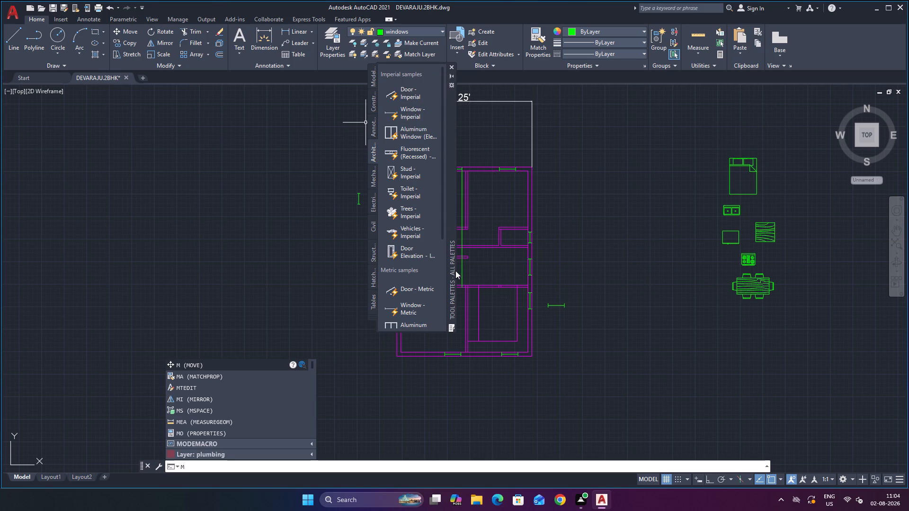
pyautogui.moveTo(453, 328); pyautogui.dragTo(476, 335)
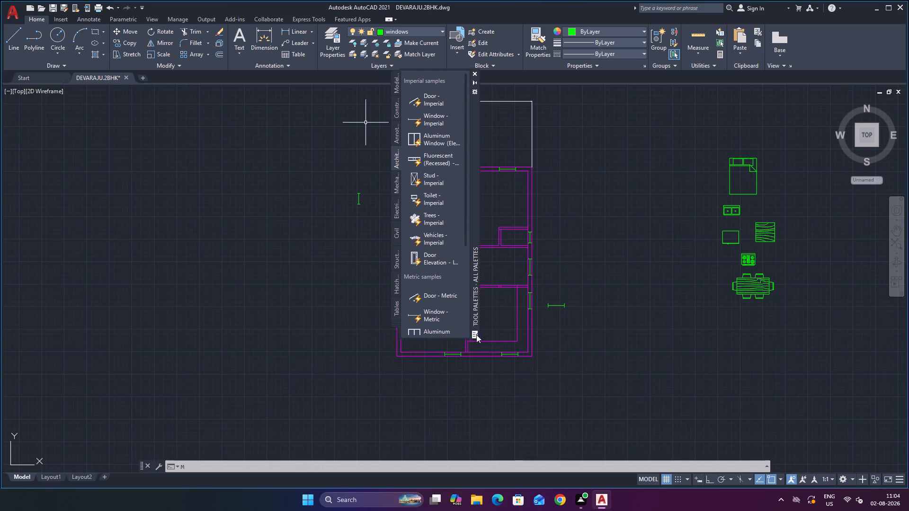
pyautogui.moveTo(476, 335); pyautogui.dragTo(215, 353)
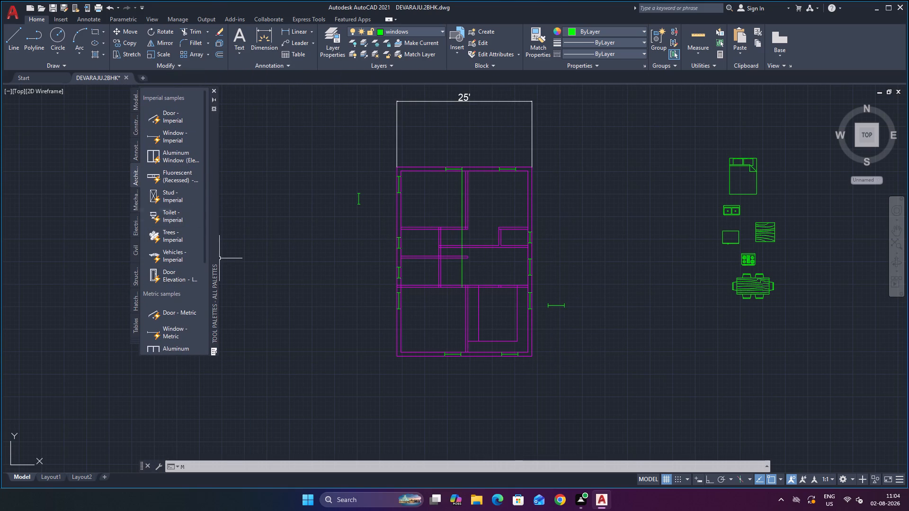
# Insert the Door - Imperial block in the empty space northwest of the plan.
pyautogui.moveTo(170, 116); pyautogui.dragTo(201, 100)
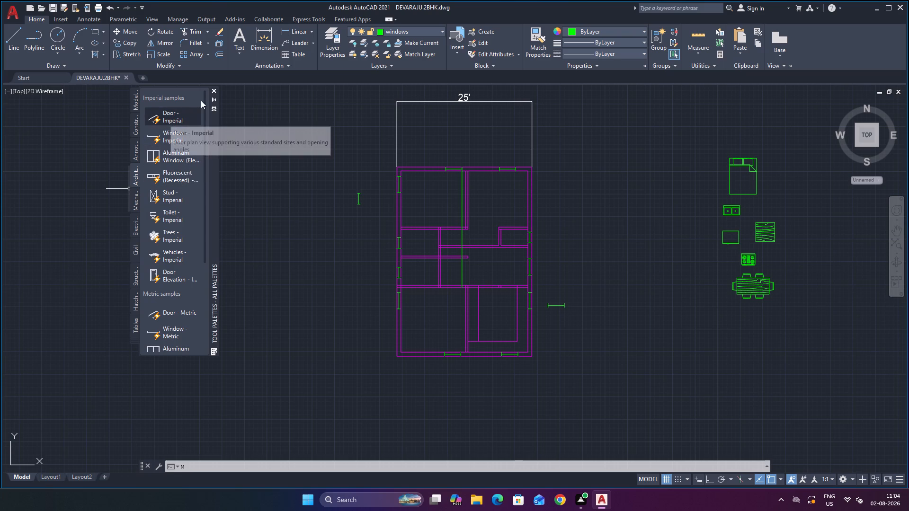
pyautogui.moveTo(201, 100); pyautogui.dragTo(277, 126)
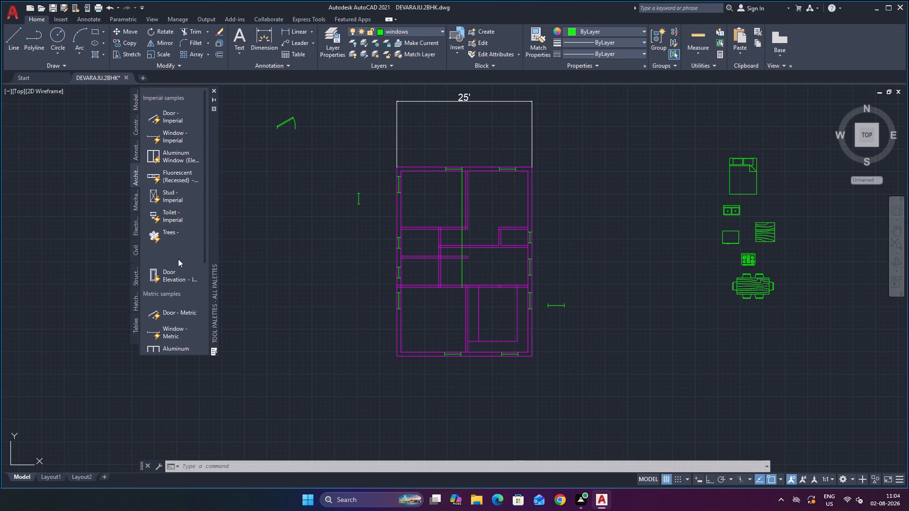
# Examine the imperial and metric Architectural samples in the tool palettes, and close the palettes.
pyautogui.scroll(-1, 179, 267)
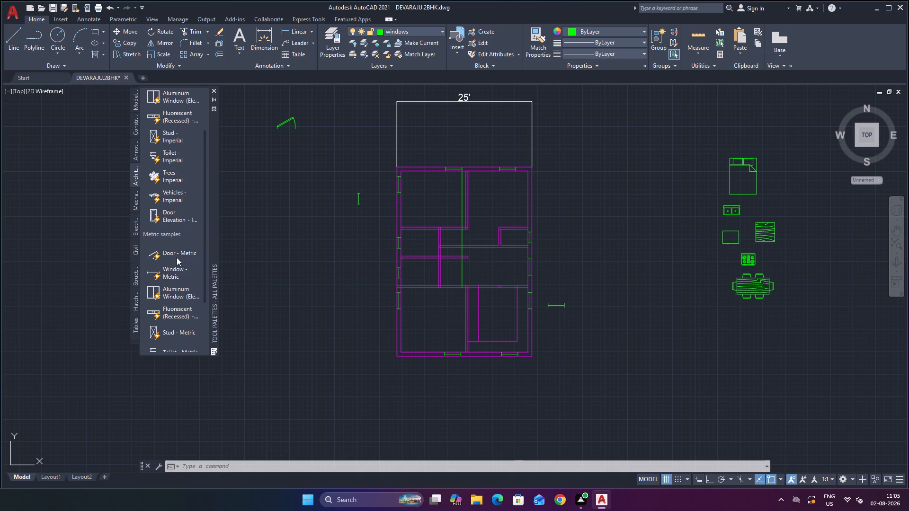
pyautogui.scroll(-6, 180, 267)
pyautogui.scroll(1, 180, 267)
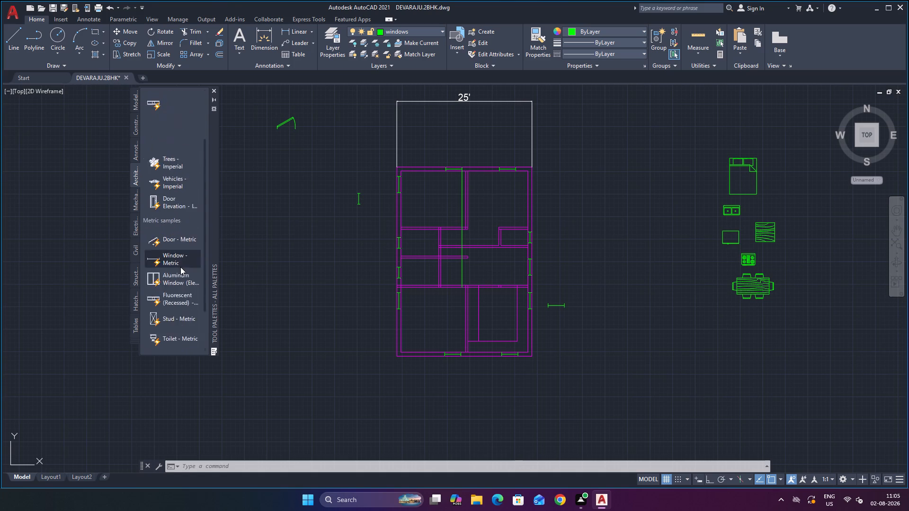
pyautogui.scroll(5, 180, 267)
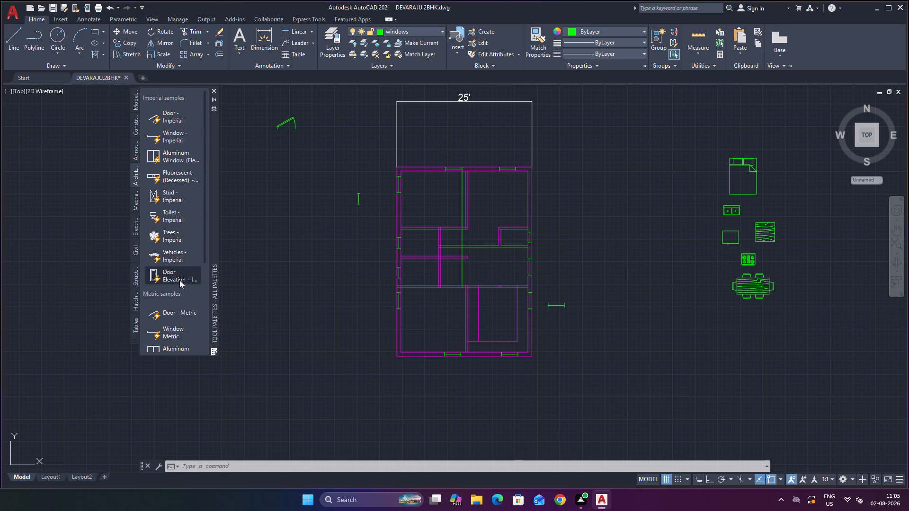
pyautogui.scroll(-1, 179, 285)
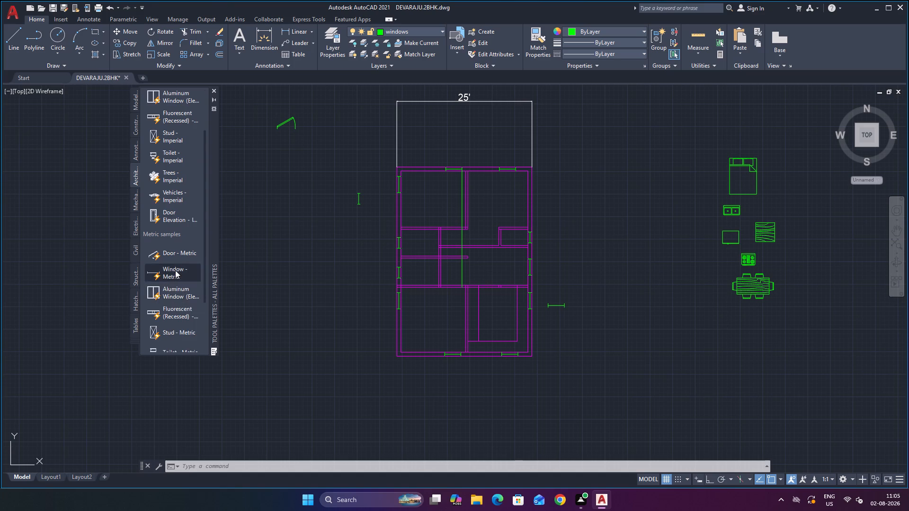
pyautogui.scroll(-2, 175, 270)
pyautogui.scroll(1, 173, 251)
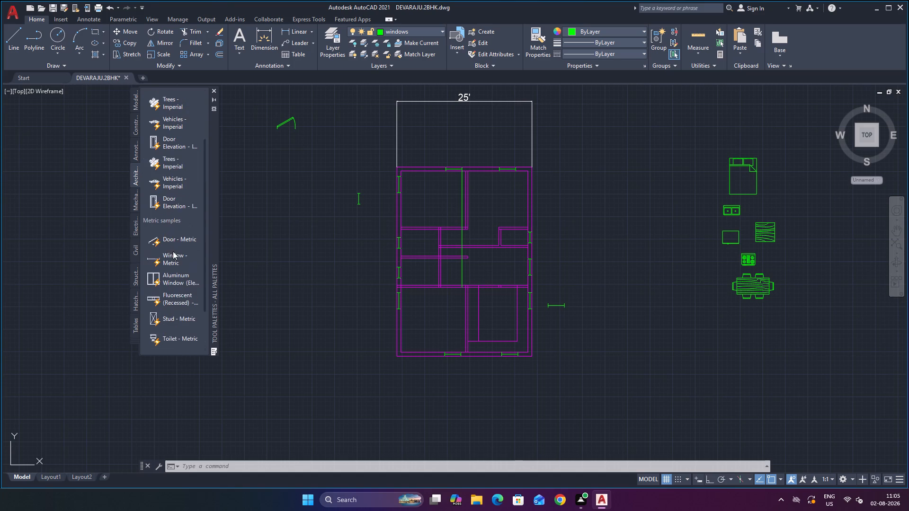
pyautogui.scroll(-3, 173, 251)
pyautogui.scroll(5, 173, 251)
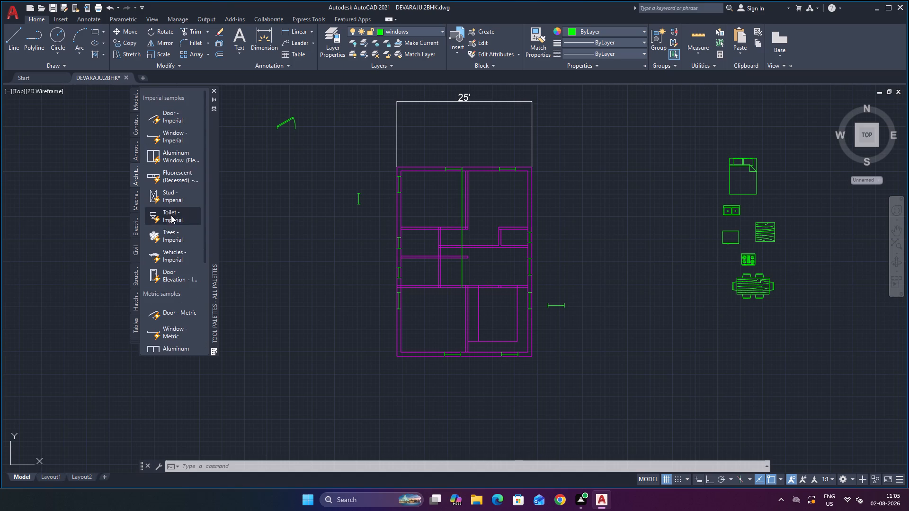
pyautogui.click(213, 89)
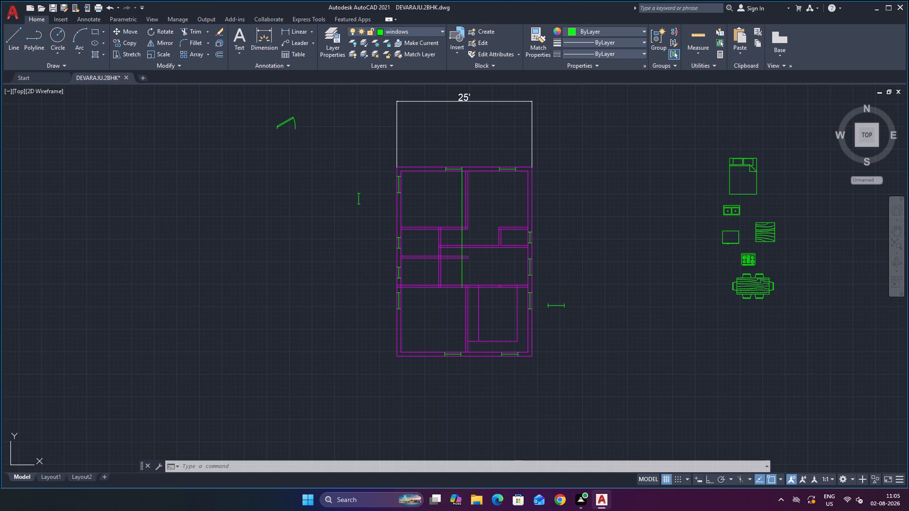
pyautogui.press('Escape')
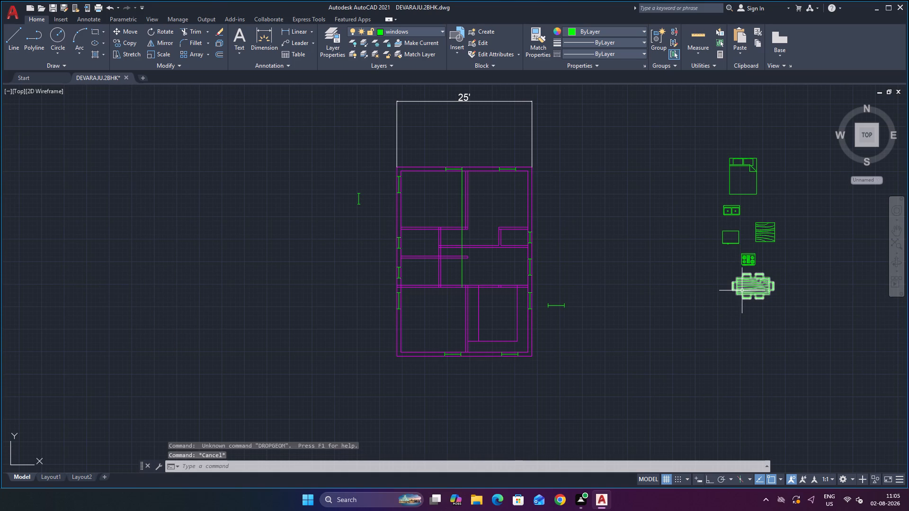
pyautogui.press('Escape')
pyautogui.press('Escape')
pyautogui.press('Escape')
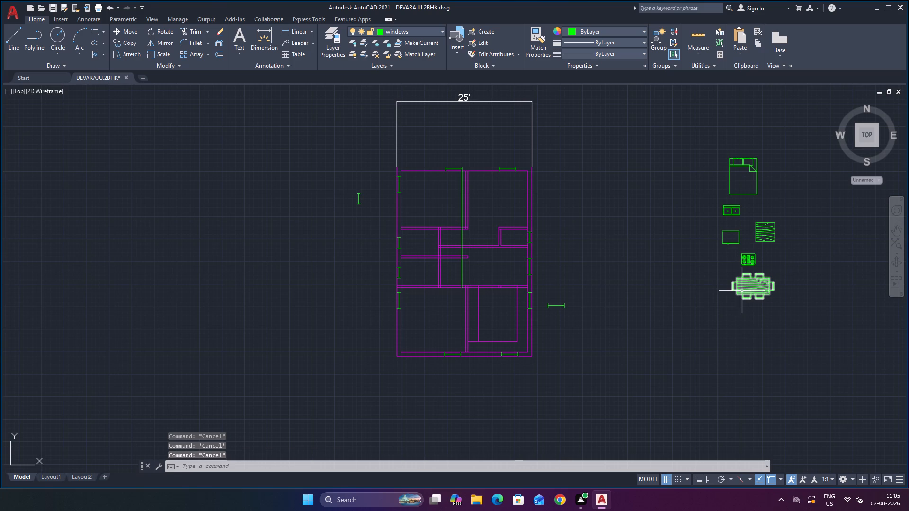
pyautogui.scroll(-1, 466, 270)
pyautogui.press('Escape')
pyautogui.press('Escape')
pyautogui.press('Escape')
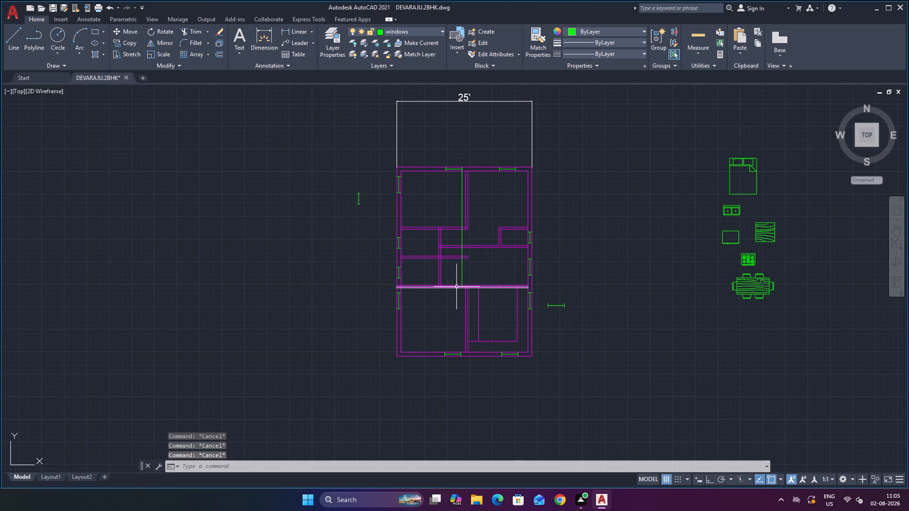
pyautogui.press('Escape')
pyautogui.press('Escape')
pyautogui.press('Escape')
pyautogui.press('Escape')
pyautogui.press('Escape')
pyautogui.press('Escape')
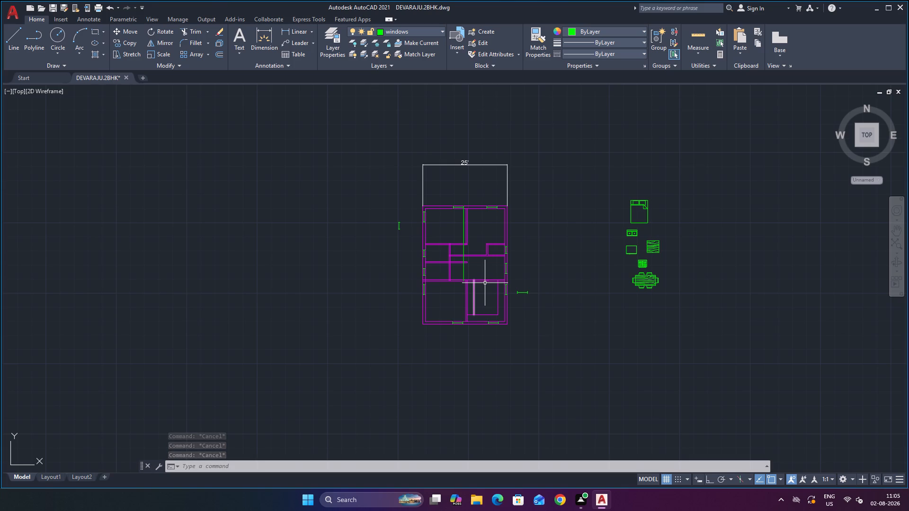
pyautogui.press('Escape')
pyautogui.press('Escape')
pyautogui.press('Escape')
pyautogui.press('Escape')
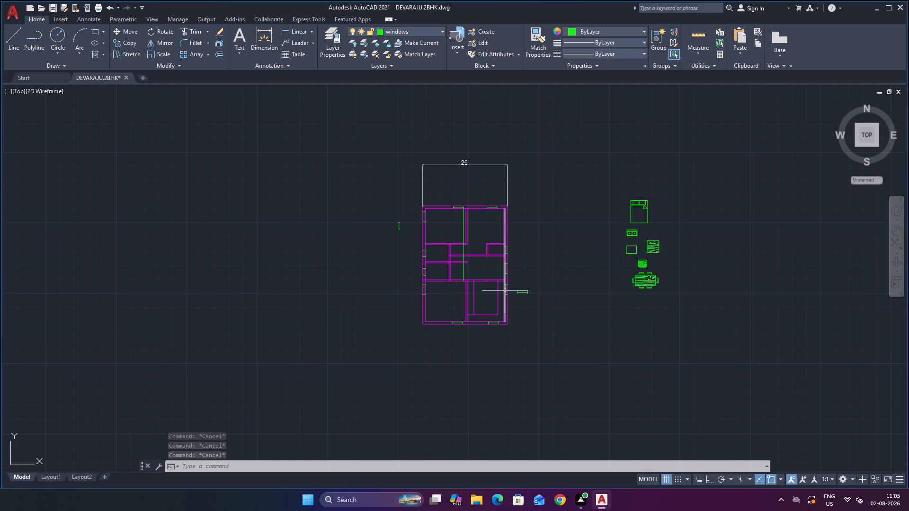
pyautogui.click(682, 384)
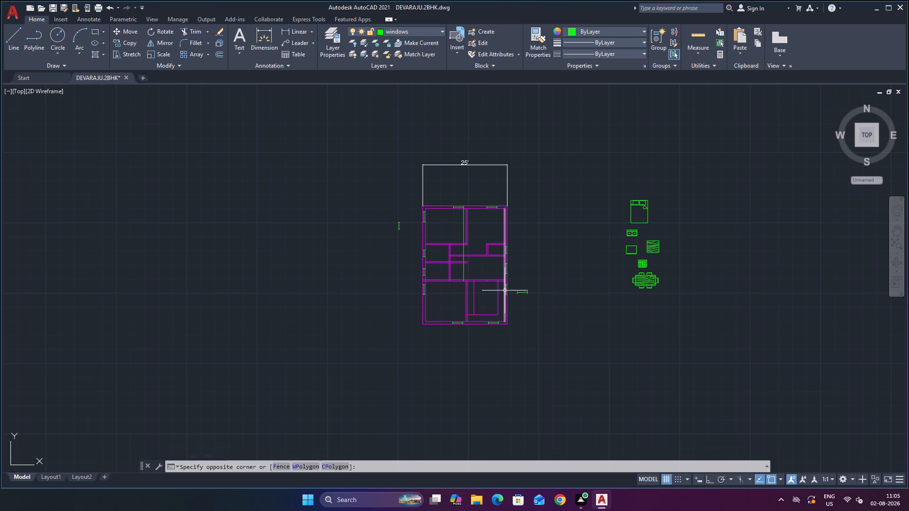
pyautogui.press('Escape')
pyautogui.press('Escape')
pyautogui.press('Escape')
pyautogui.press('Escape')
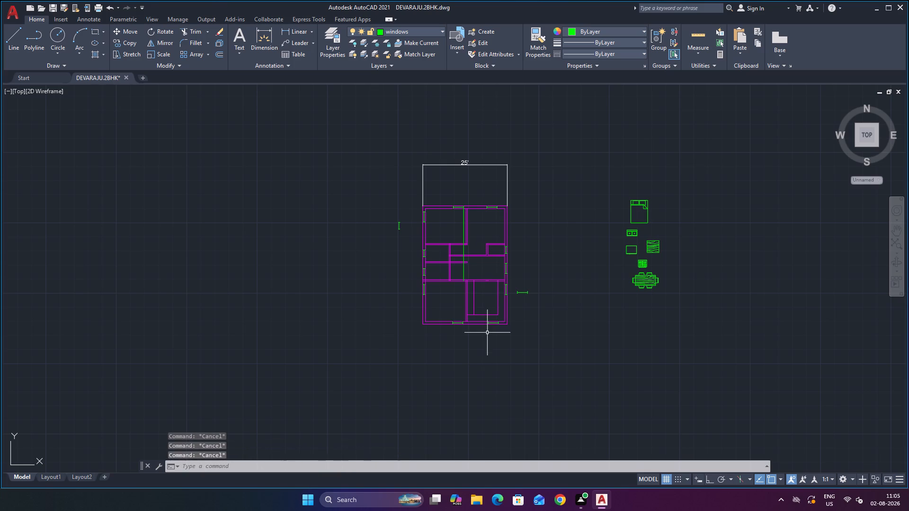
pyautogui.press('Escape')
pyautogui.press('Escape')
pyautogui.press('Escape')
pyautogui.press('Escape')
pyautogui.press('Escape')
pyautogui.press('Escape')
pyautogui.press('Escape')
# Reopen DesignCenter, look through the Home - Space Planner blocks, and return to the sample drawings folder.
pyautogui.hotkey('ctrl', '2')
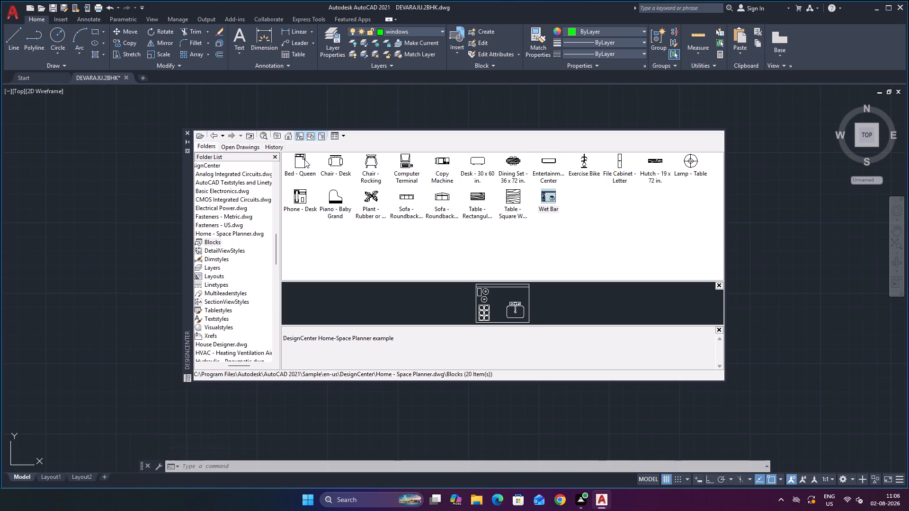
pyautogui.scroll(1, 304, 159)
pyautogui.click(213, 133)
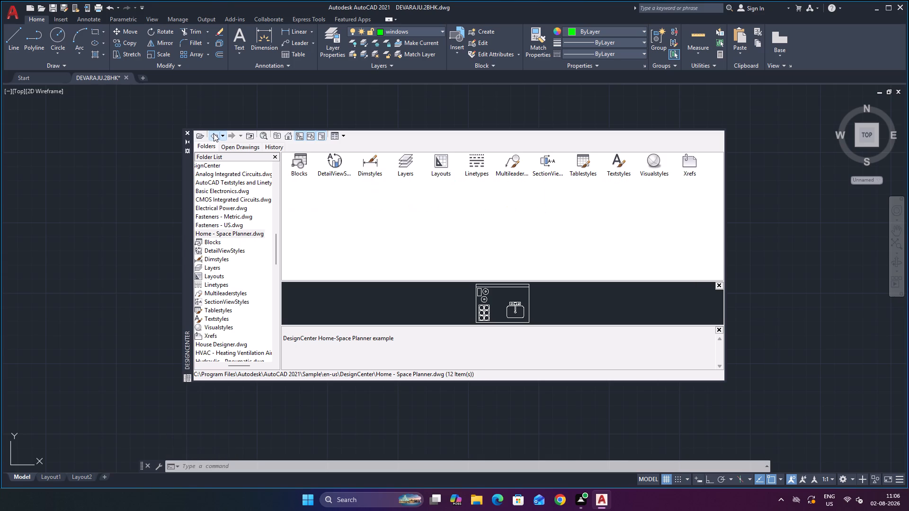
pyautogui.click(214, 133)
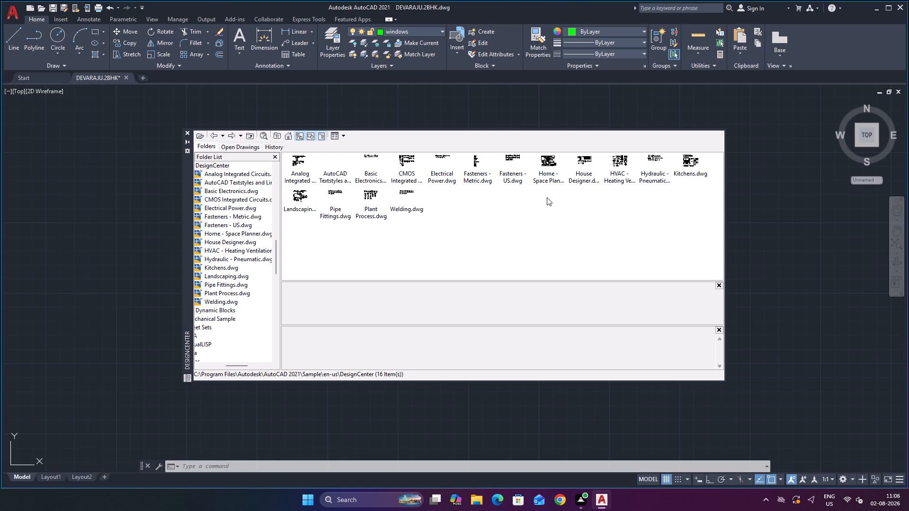
pyautogui.doubleClick(548, 167)
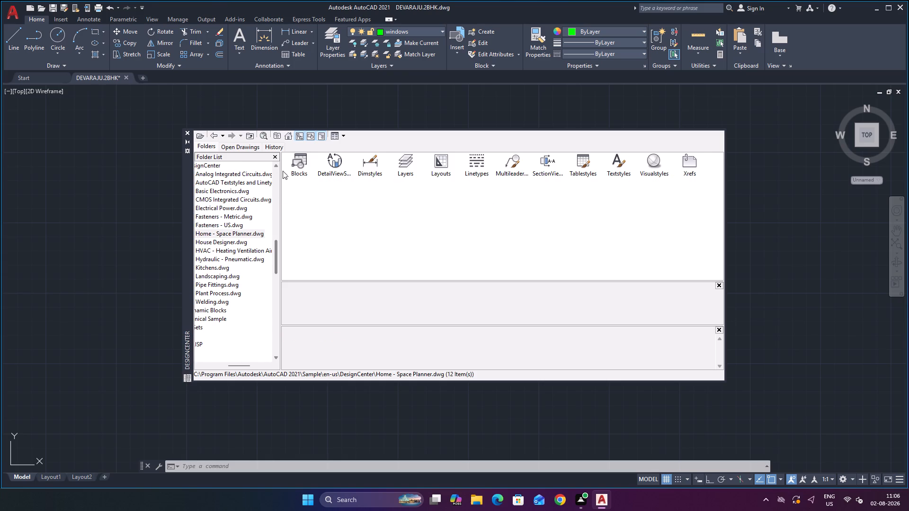
pyautogui.doubleClick(300, 167)
pyautogui.click(371, 229)
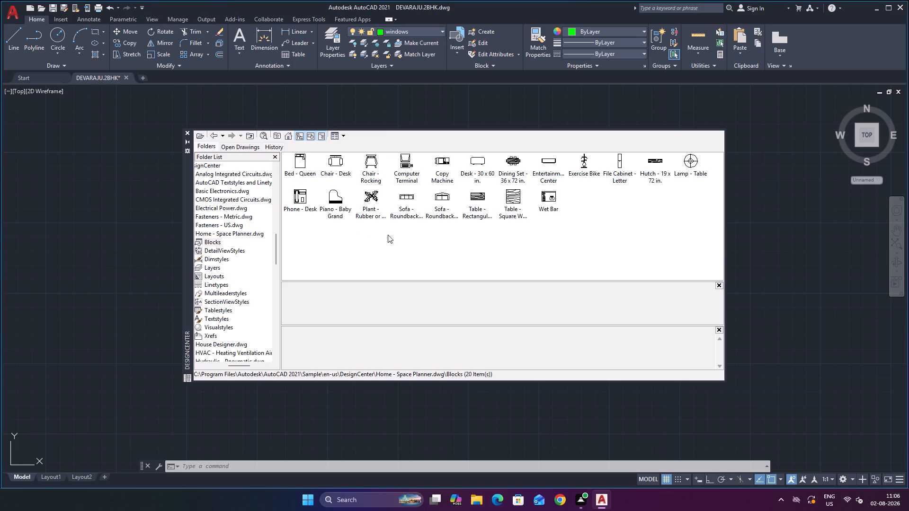
pyautogui.click(217, 134)
pyautogui.click(217, 134)
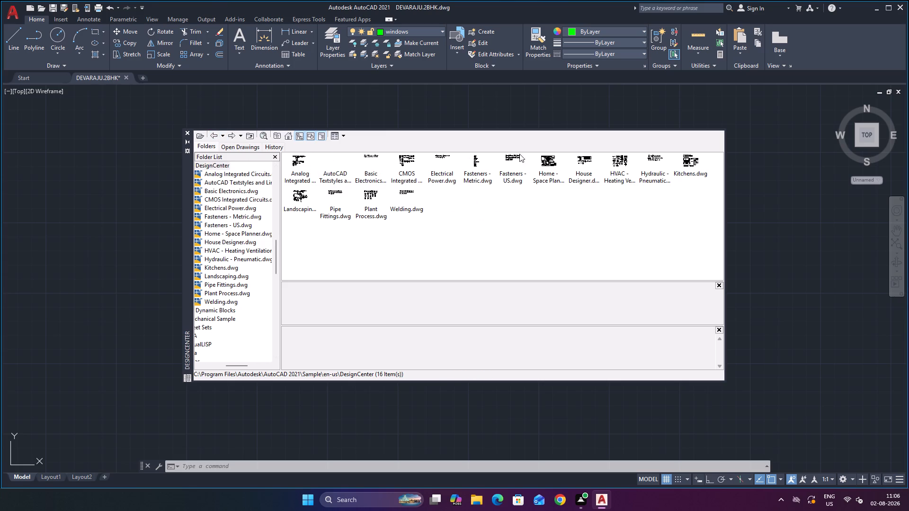
# Insert the Toilet - top block from the House Designer drawing in the empty space east of the furniture, and close DesignCenter.
pyautogui.doubleClick(582, 163)
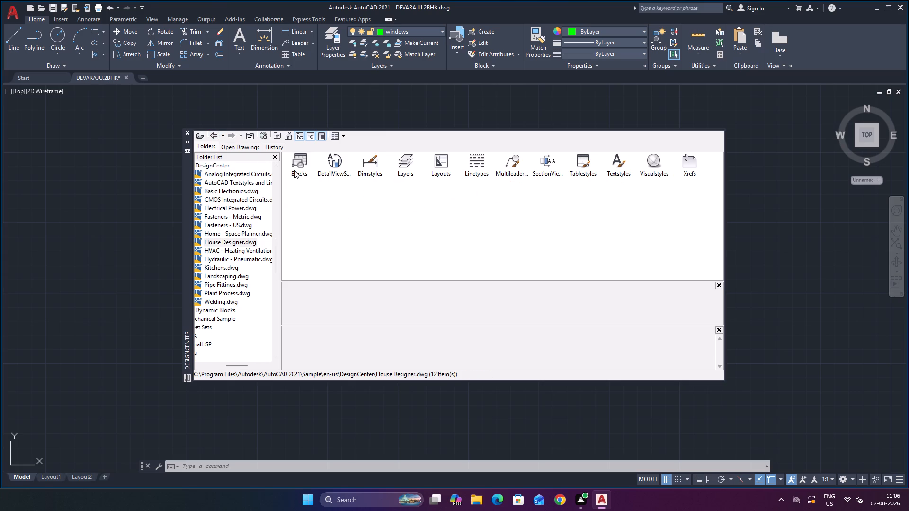
pyautogui.click(294, 168)
pyautogui.click(294, 168)
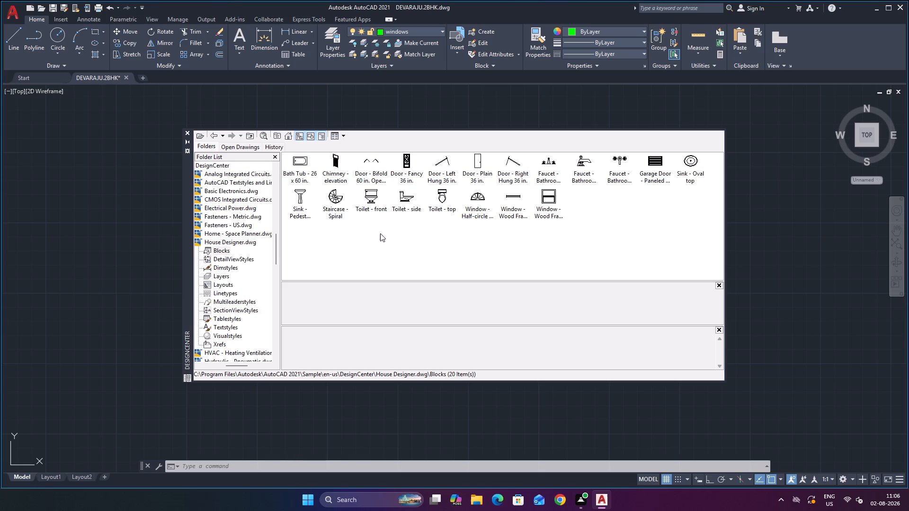
pyautogui.click(380, 233)
pyautogui.moveTo(443, 195); pyautogui.dragTo(760, 210)
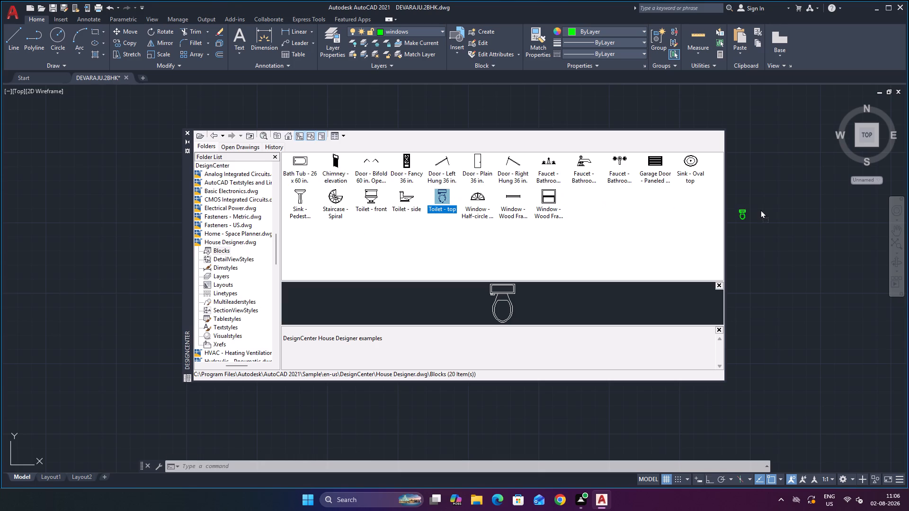
pyautogui.moveTo(760, 210); pyautogui.dragTo(800, 207)
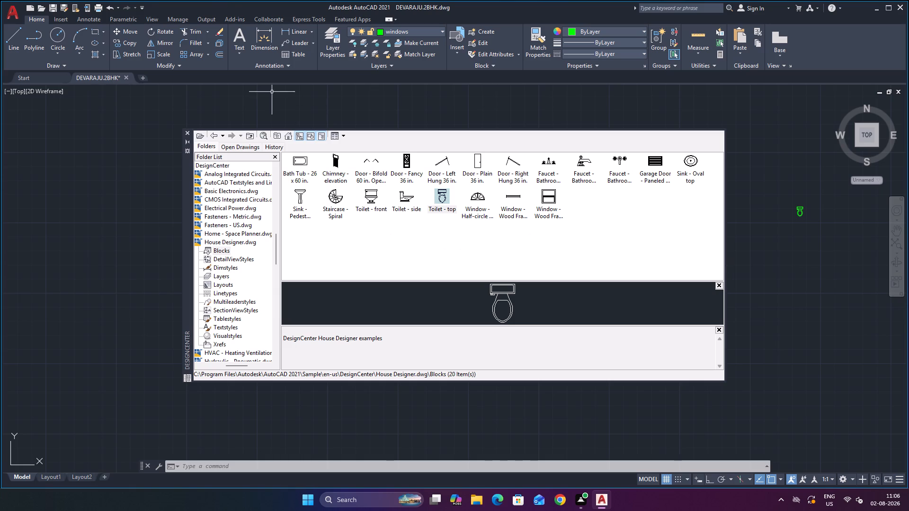
pyautogui.click(188, 134)
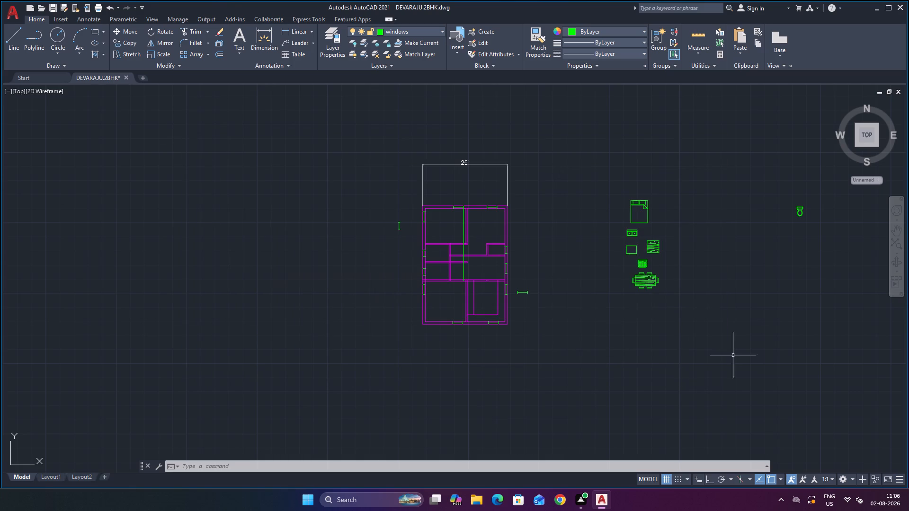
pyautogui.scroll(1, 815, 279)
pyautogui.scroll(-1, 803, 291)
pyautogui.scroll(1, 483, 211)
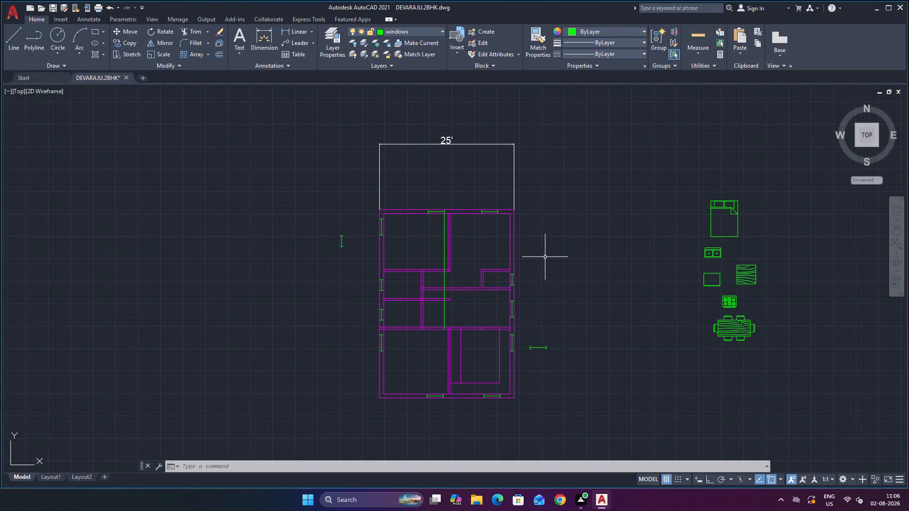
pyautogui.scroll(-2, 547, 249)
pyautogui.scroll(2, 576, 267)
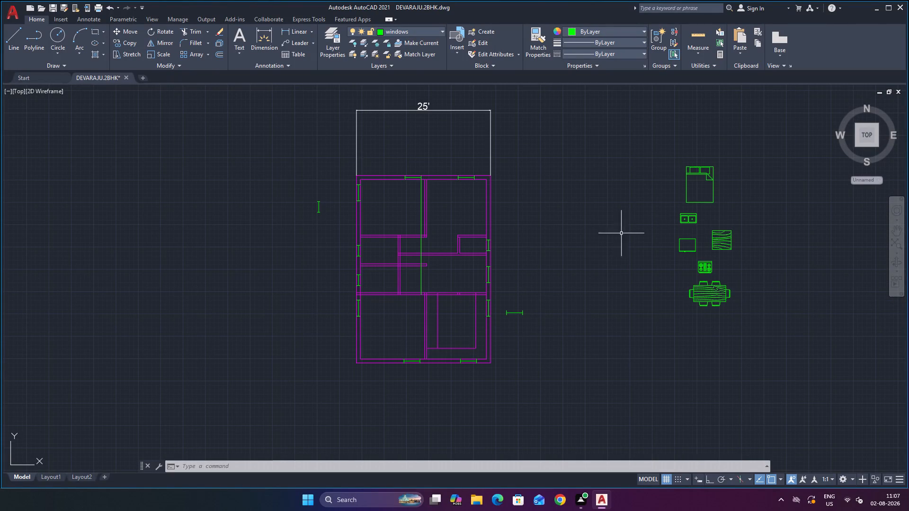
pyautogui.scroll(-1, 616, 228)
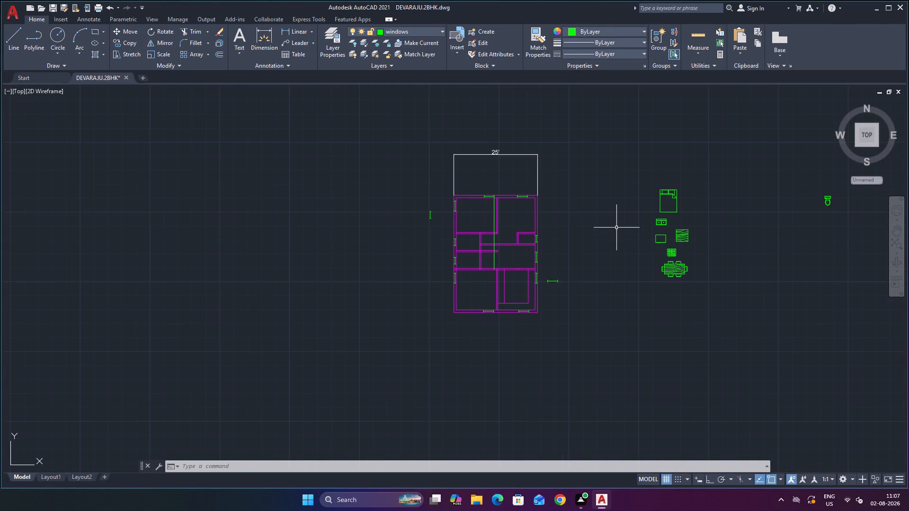
# Insert the Sofa - Roundback 7 ft. block from the Home - Space Planner drawing in DesignCenter, southwest of the toilet.
pyautogui.hotkey('ctrl', '2')
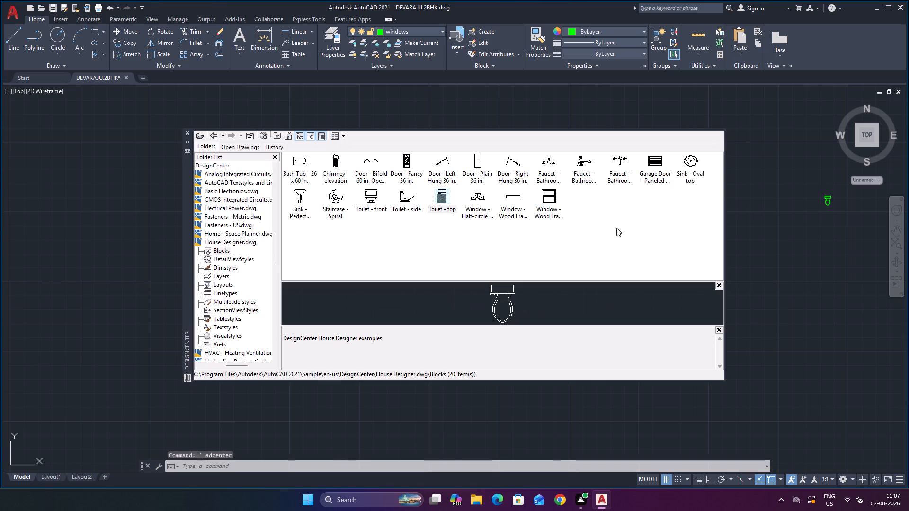
pyautogui.click(501, 247)
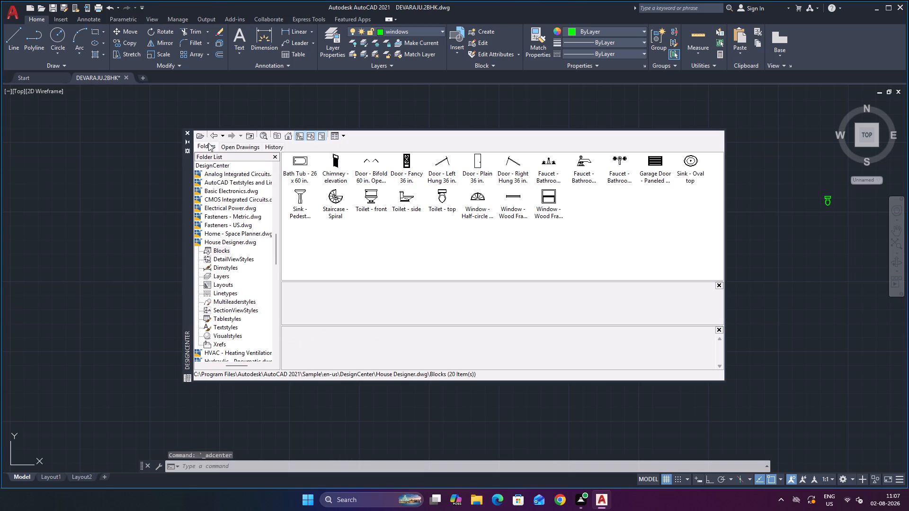
pyautogui.click(214, 135)
pyautogui.click(214, 135)
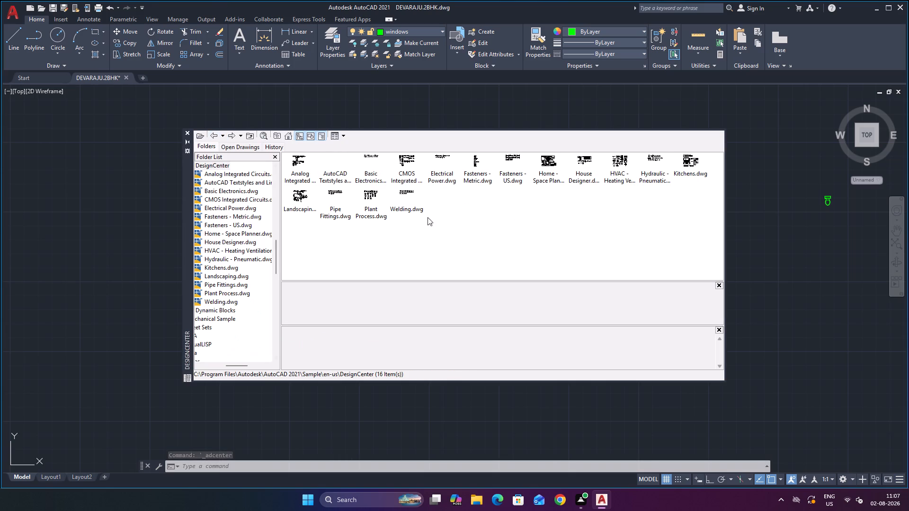
pyautogui.doubleClick(587, 167)
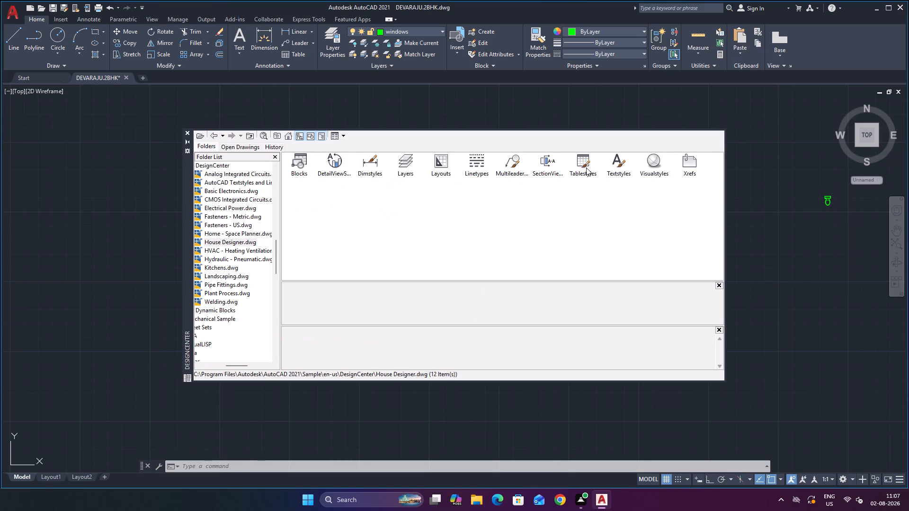
pyautogui.doubleClick(303, 169)
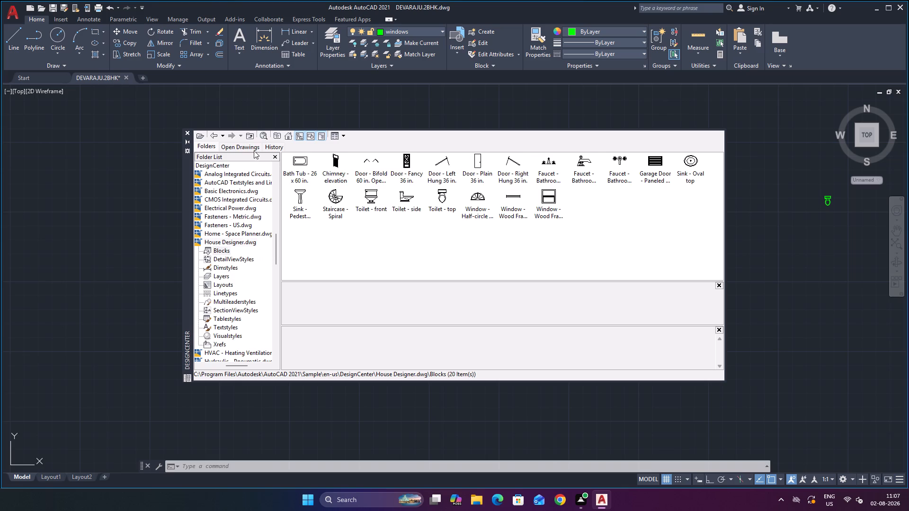
pyautogui.doubleClick(214, 136)
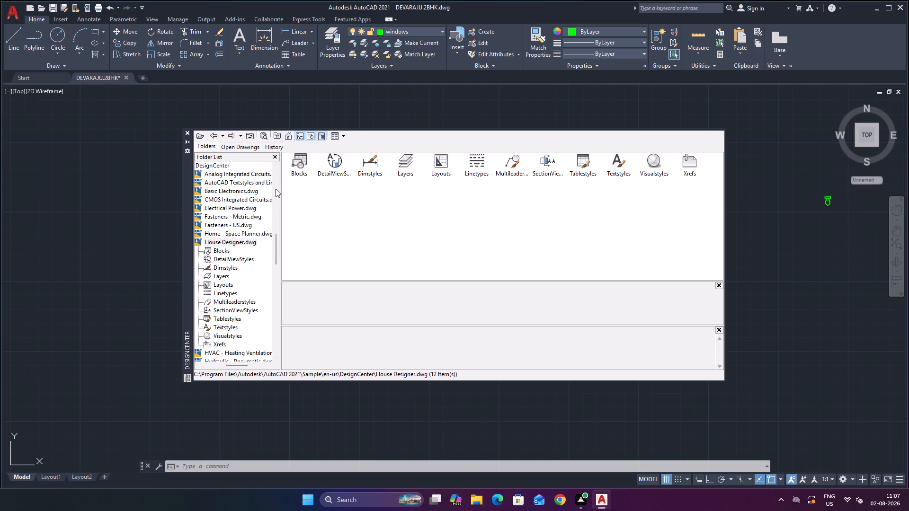
pyautogui.click(215, 133)
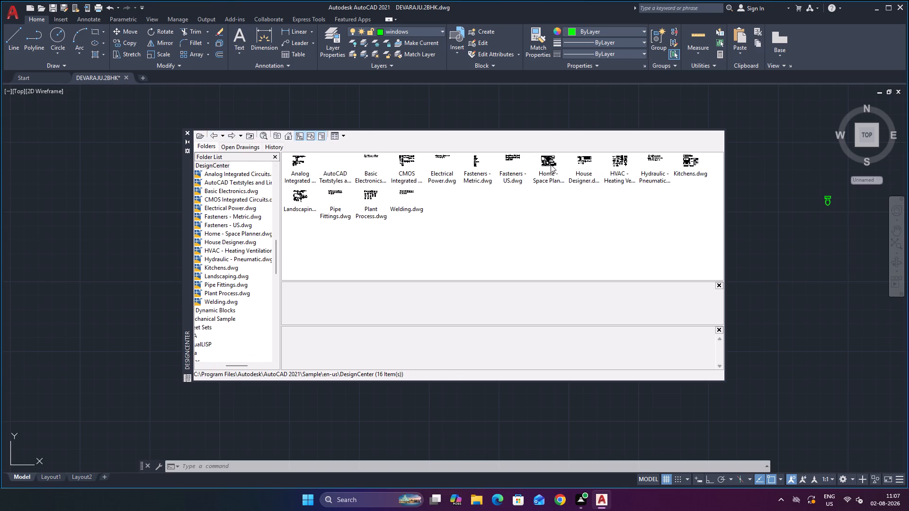
pyautogui.doubleClick(550, 163)
pyautogui.doubleClick(299, 167)
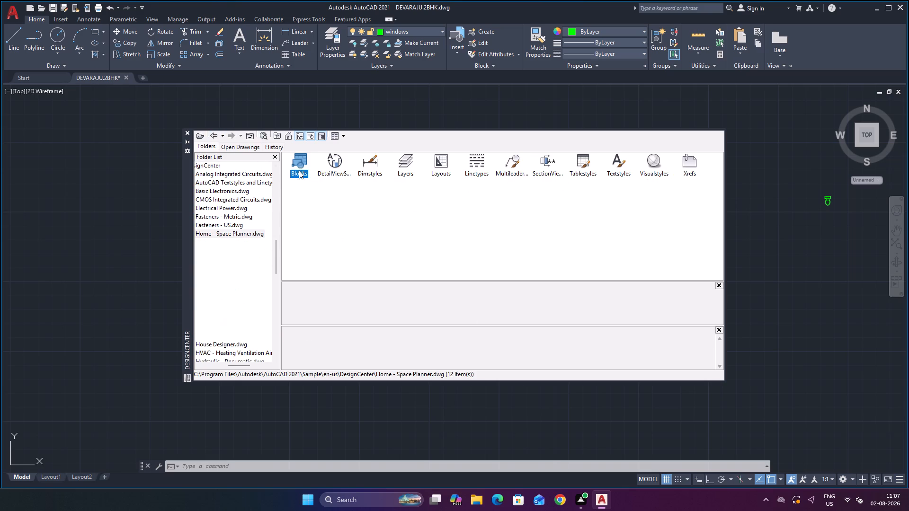
pyautogui.click(474, 163)
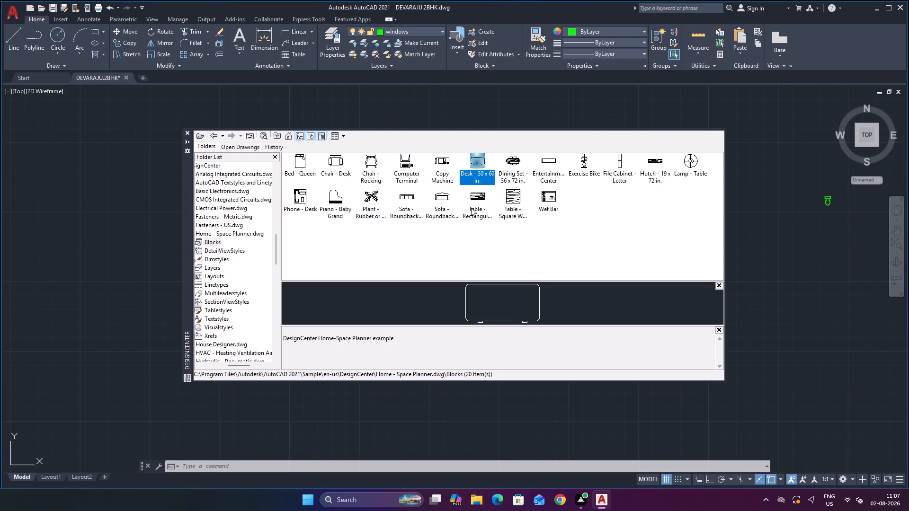
pyautogui.click(405, 194)
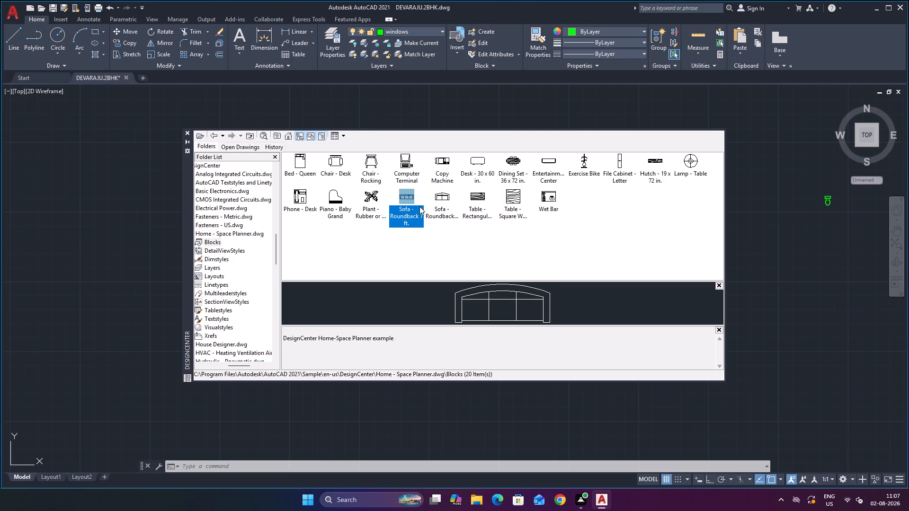
pyautogui.moveTo(405, 193); pyautogui.dragTo(767, 225)
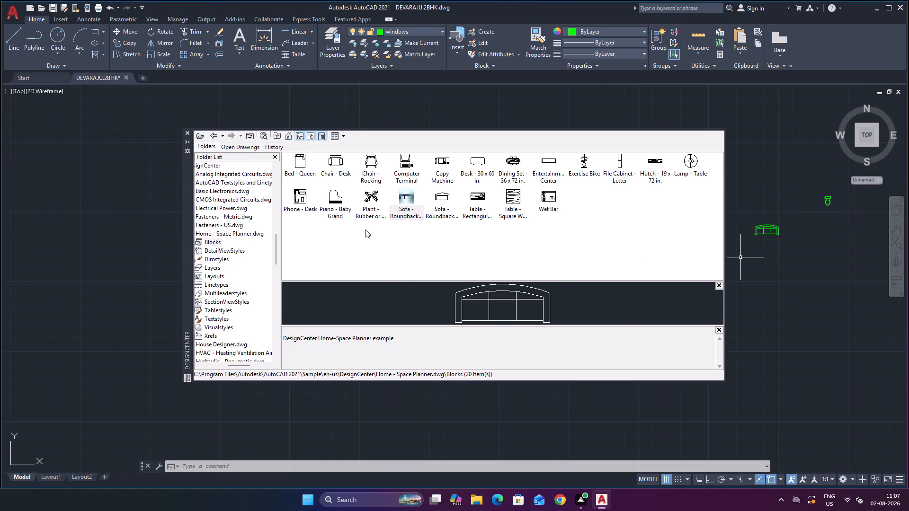
# Insert the Sofa - Roundback Loveseat 5 ft. block southeast of the 7 ft. sofa, and close DesignCenter.
pyautogui.click(378, 244)
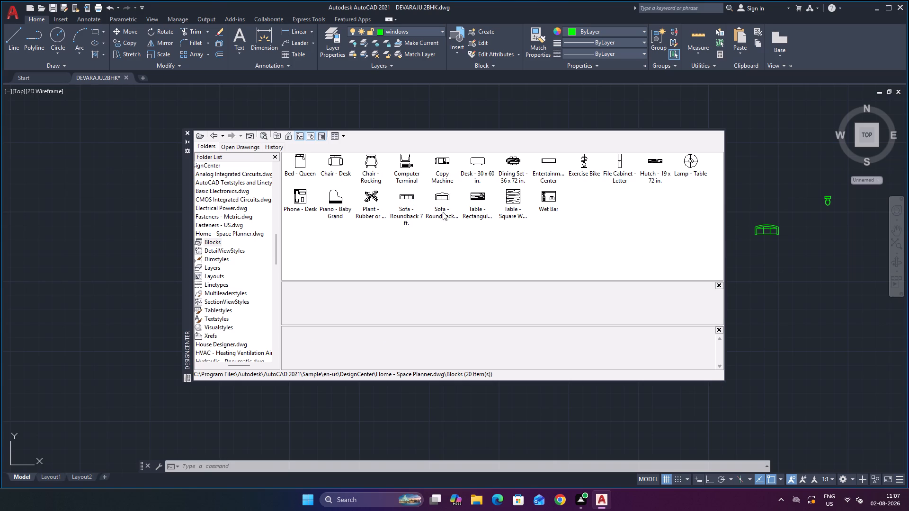
pyautogui.click(441, 197)
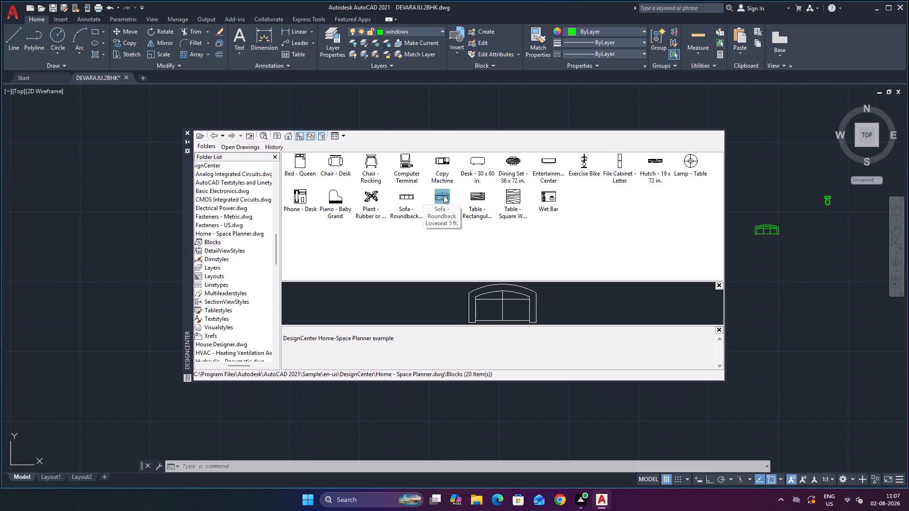
pyautogui.moveTo(444, 195); pyautogui.dragTo(790, 258)
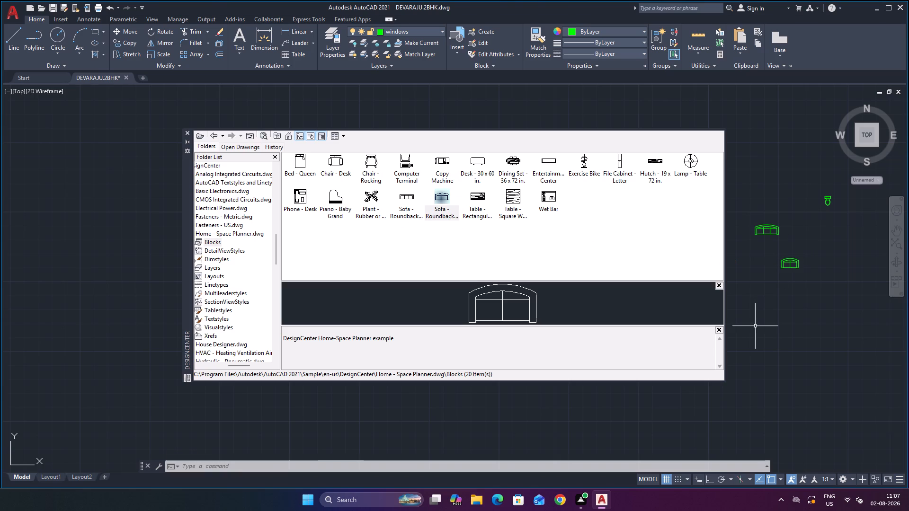
pyautogui.press('Escape')
pyautogui.press('Escape')
pyautogui.press('Escape')
pyautogui.press('Escape')
pyautogui.click(187, 133)
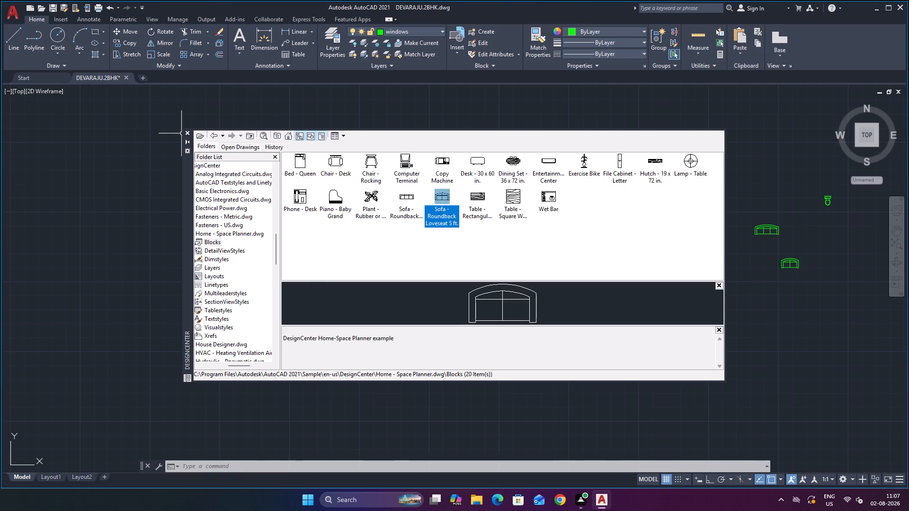
# Rotate the queen bed block 90° counterclockwise about its northwest corner with Ortho on.
pyautogui.scroll(1, 554, 267)
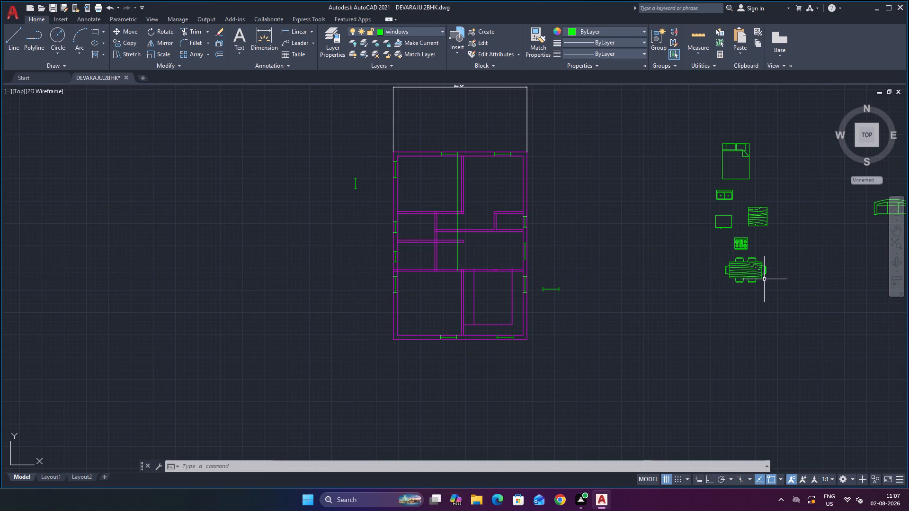
pyautogui.scroll(1, 775, 275)
pyautogui.scroll(-1, 762, 277)
pyautogui.scroll(1, 587, 251)
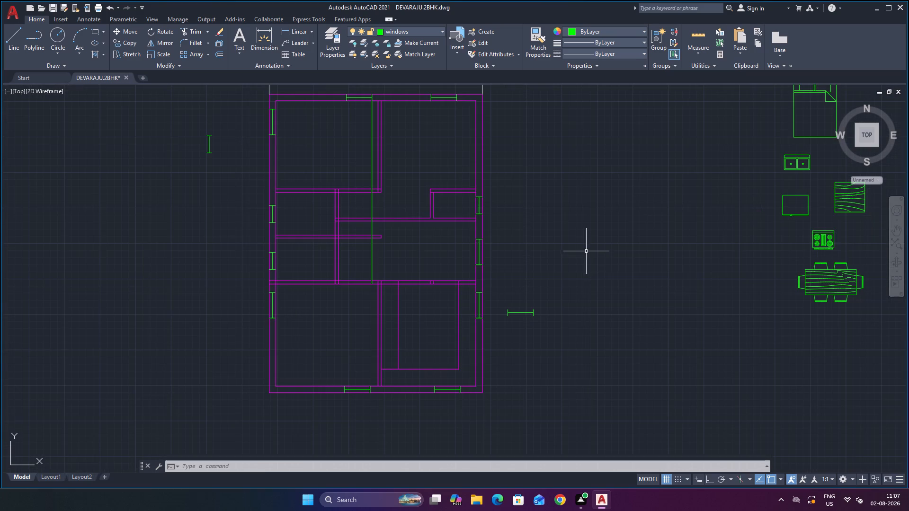
pyautogui.scroll(-2, 644, 284)
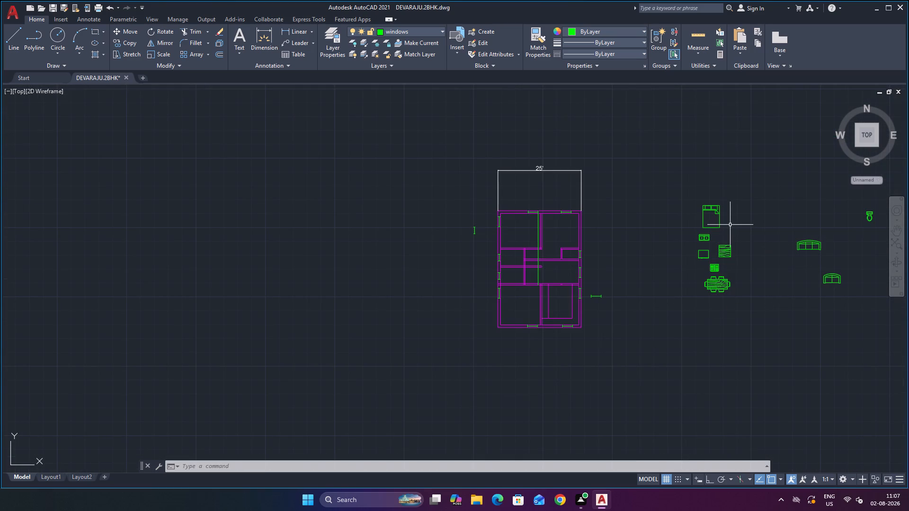
pyautogui.scroll(2, 730, 225)
pyautogui.scroll(-1, 714, 181)
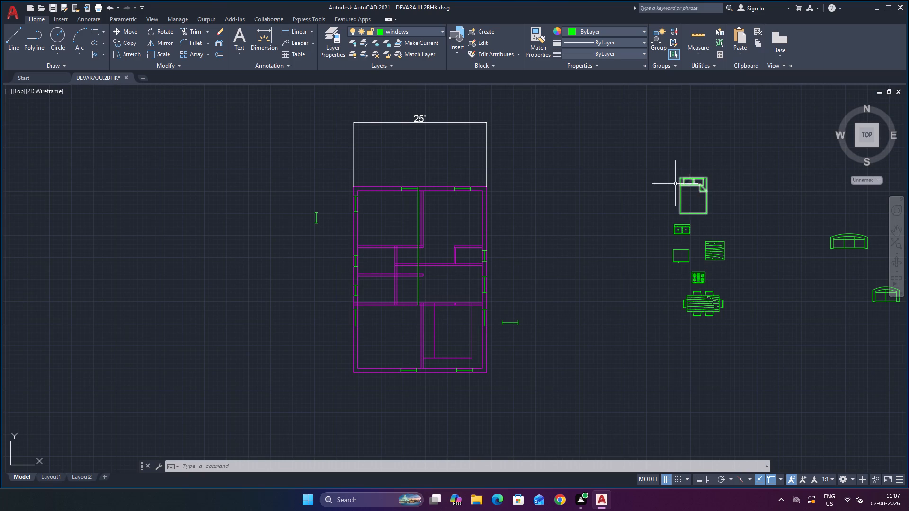
pyautogui.click(685, 178)
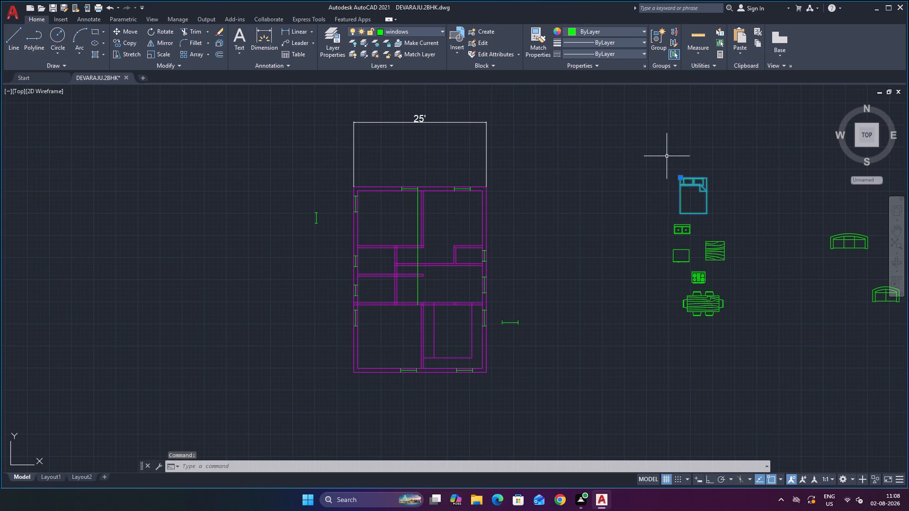
pyautogui.write('RO')
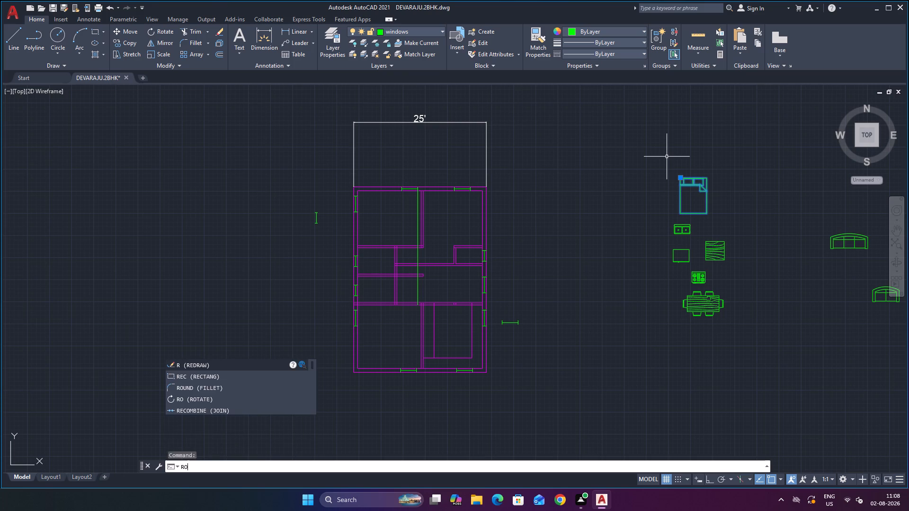
pyautogui.press('Return')
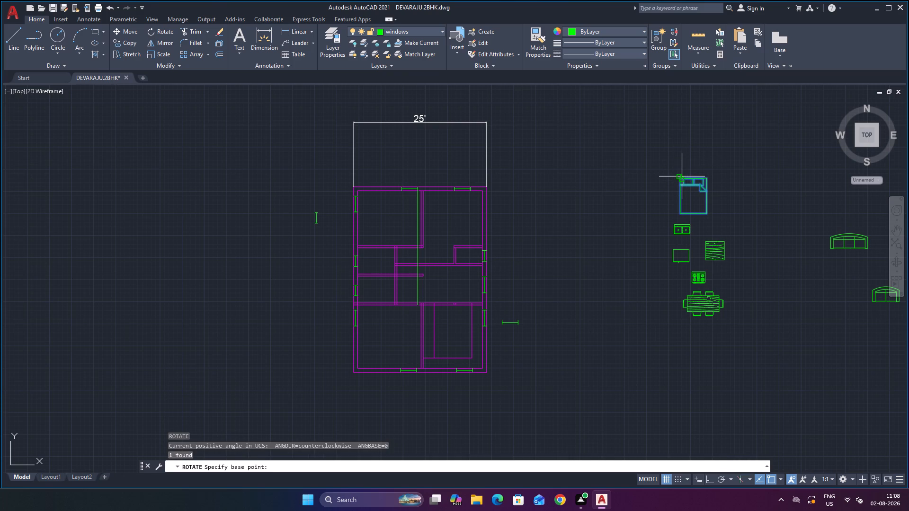
pyautogui.click(682, 176)
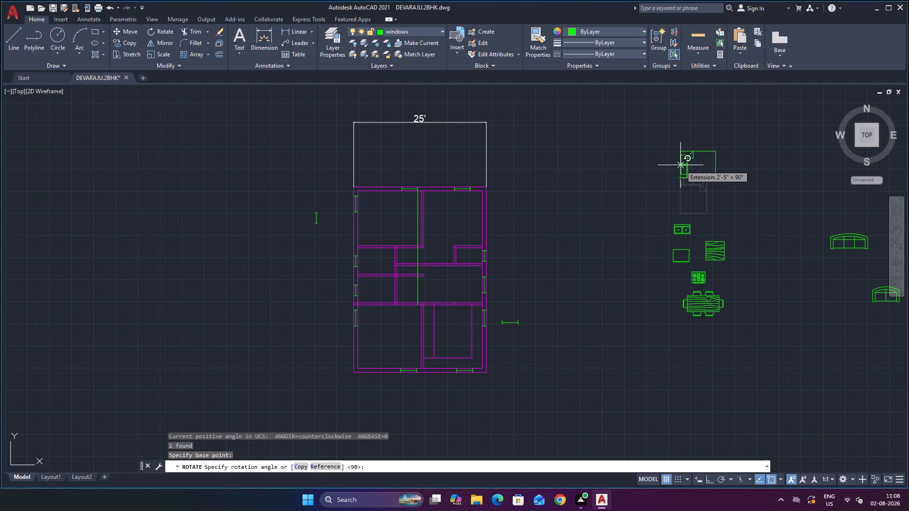
pyautogui.press('F8')
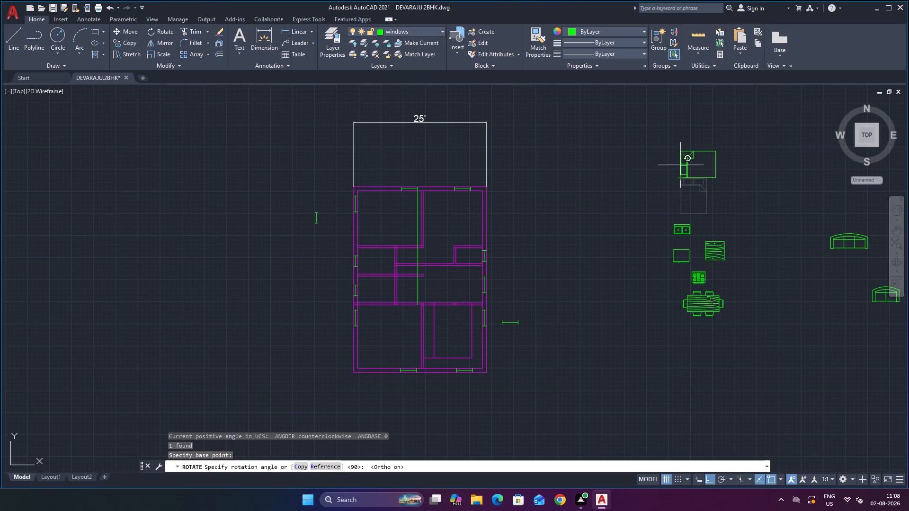
pyautogui.click(680, 165)
# Insert the Door - Imperial block from the Architectural tool palette in the empty space northwest of the bed, and close the palettes.
pyautogui.scroll(1, 693, 140)
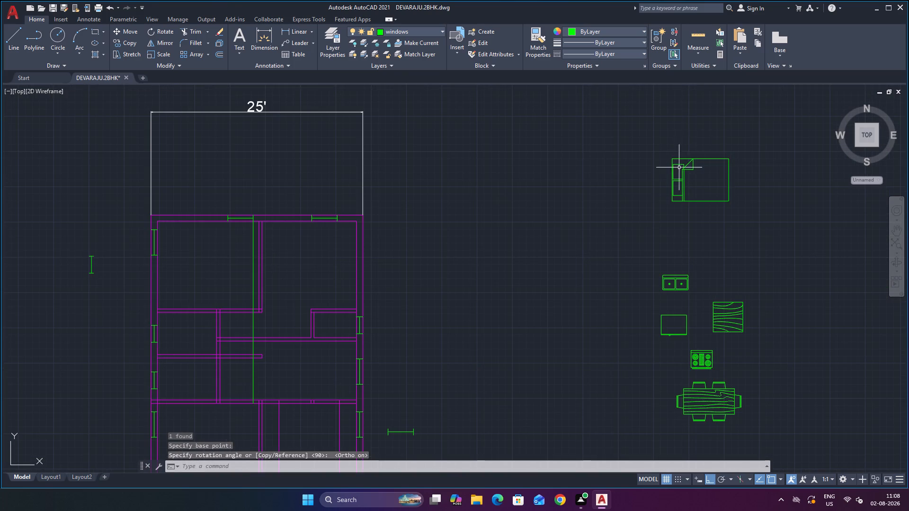
pyautogui.scroll(-1, 691, 222)
pyautogui.scroll(1, 458, 268)
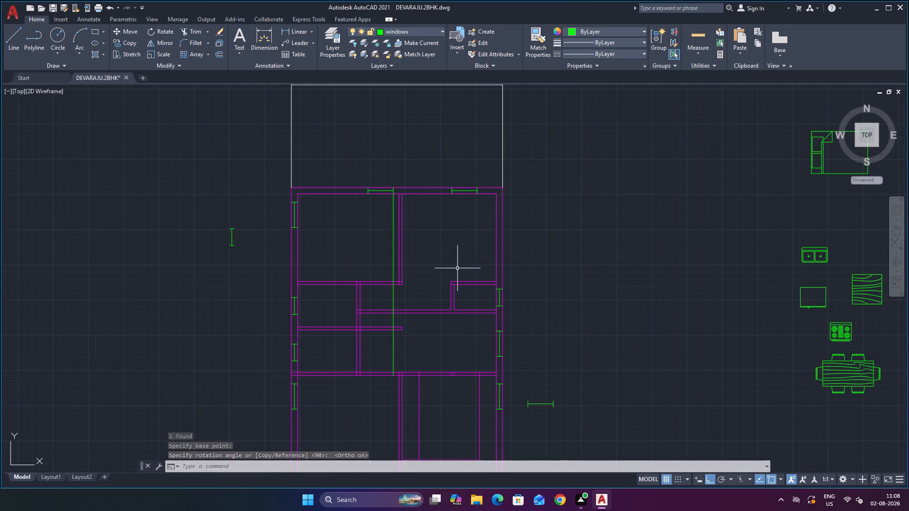
pyautogui.scroll(-2, 656, 211)
pyautogui.scroll(-1, 813, 273)
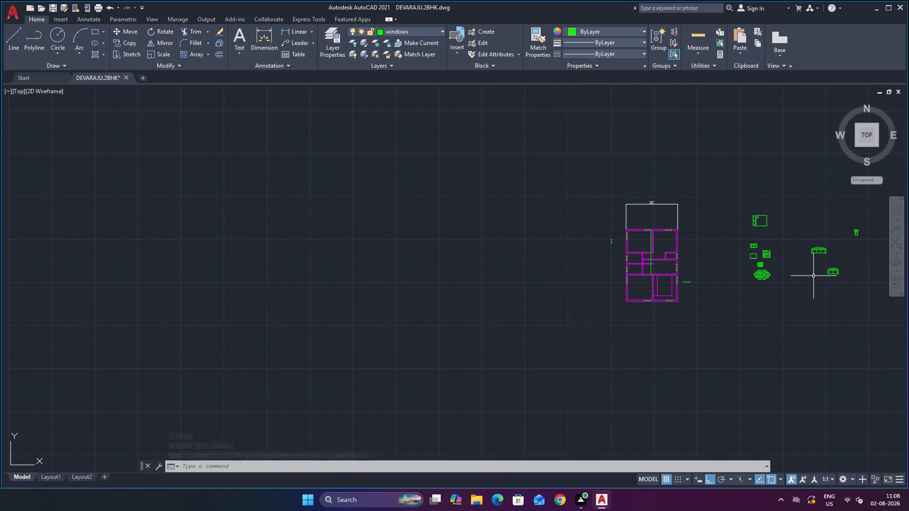
pyautogui.moveTo(823, 227); pyautogui.dragTo(651, 238, button='middle')
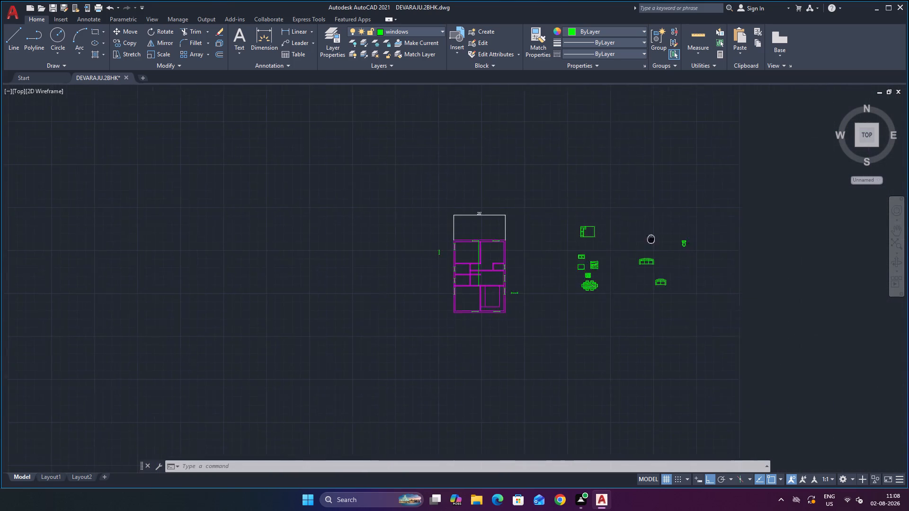
pyautogui.moveTo(651, 238); pyautogui.dragTo(596, 257, button='middle')
pyautogui.scroll(1, 563, 267)
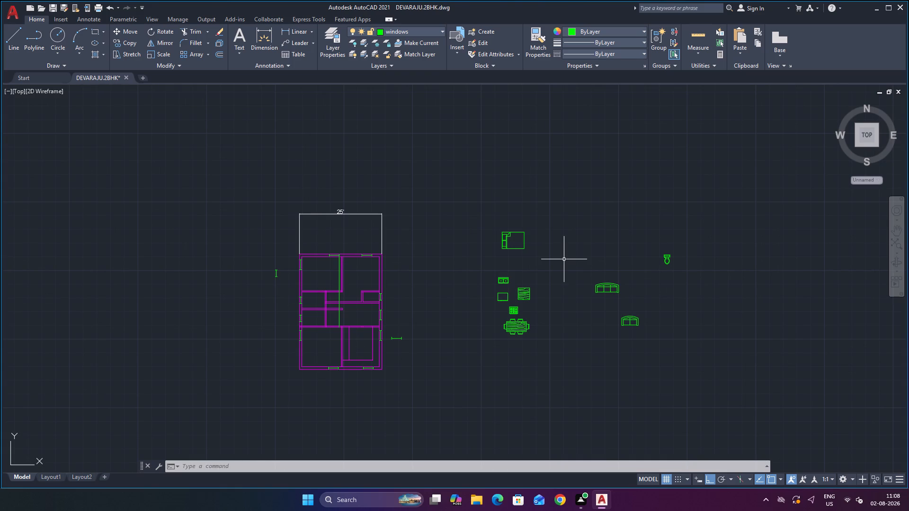
pyautogui.hotkey('ctrl', '3')
pyautogui.doubleClick(167, 120)
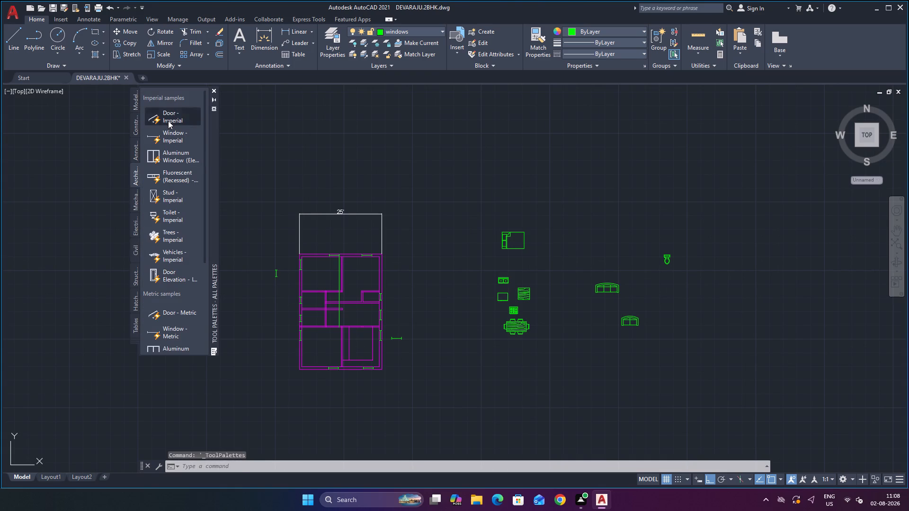
pyautogui.click(445, 208)
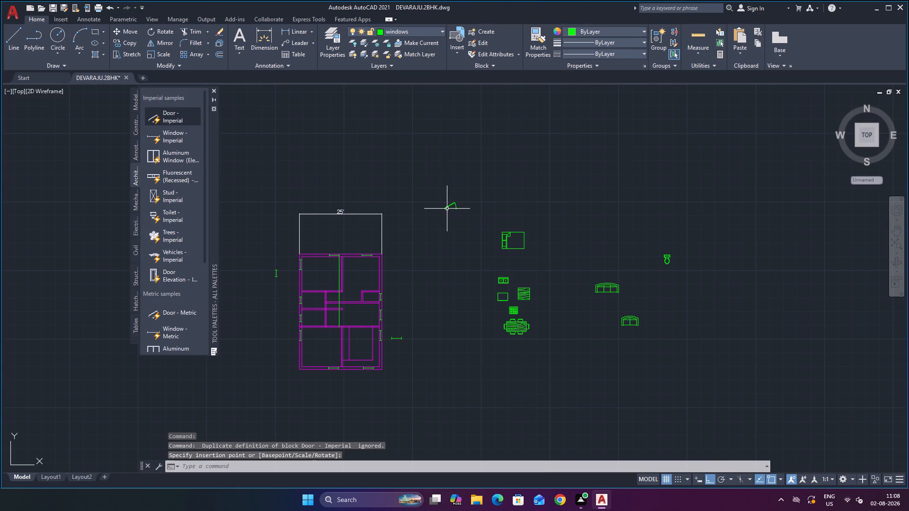
pyautogui.press('Escape')
pyautogui.click(213, 91)
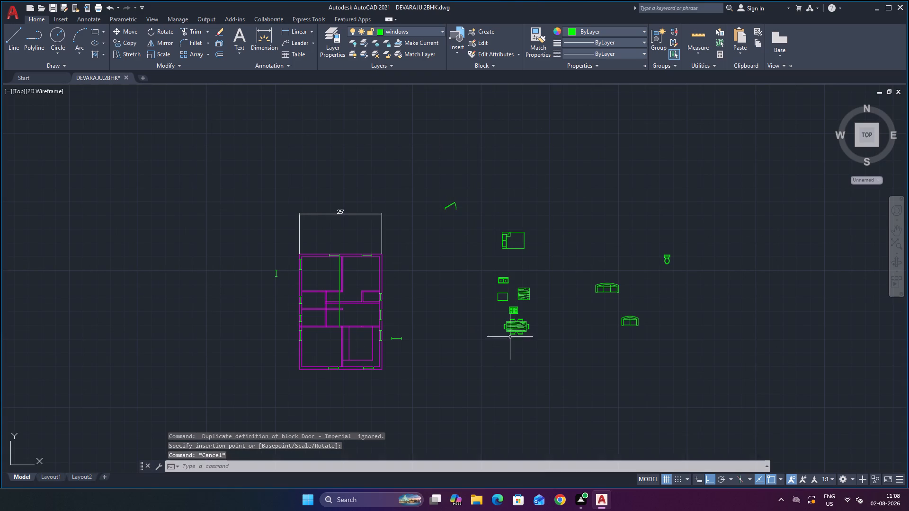
# Set the opening angle of the Door - Imperial block to Open 90º.
pyautogui.scroll(3, 455, 208)
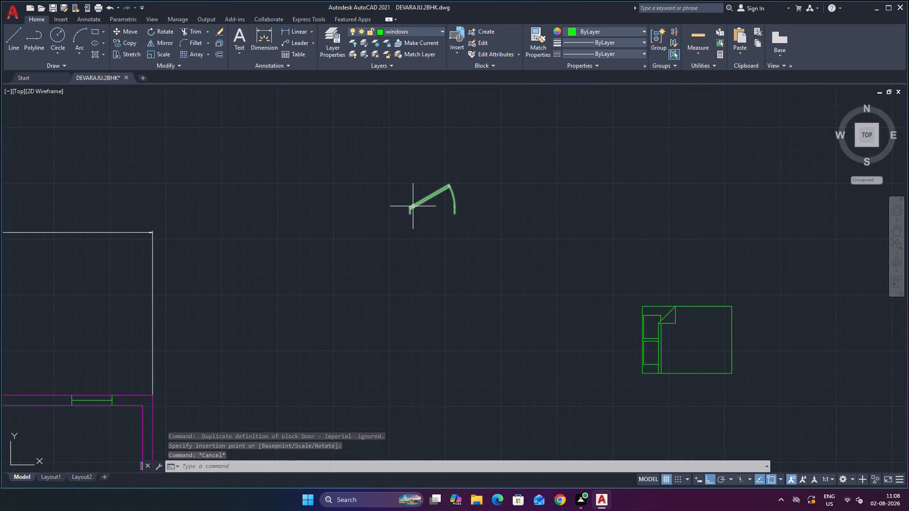
pyautogui.click(413, 206)
pyautogui.click(405, 194)
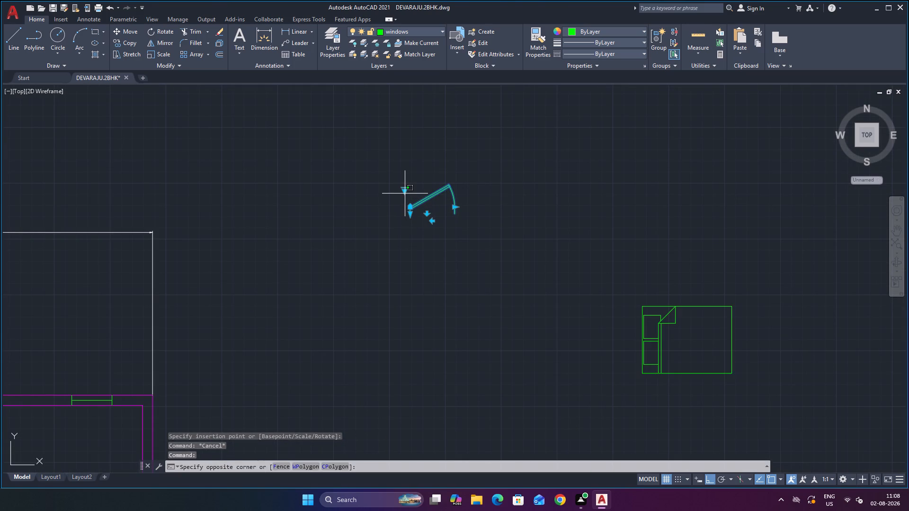
pyautogui.click(405, 194)
pyautogui.click(404, 193)
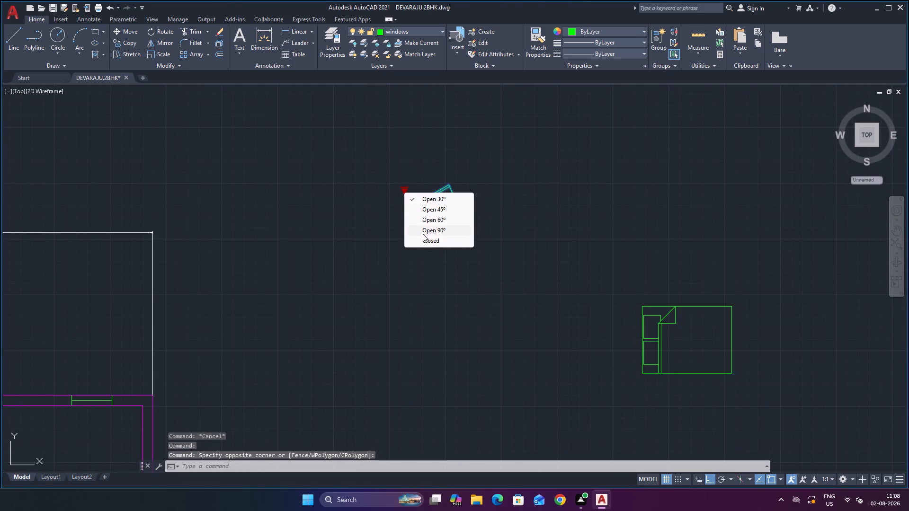
pyautogui.click(426, 230)
pyautogui.press('Escape')
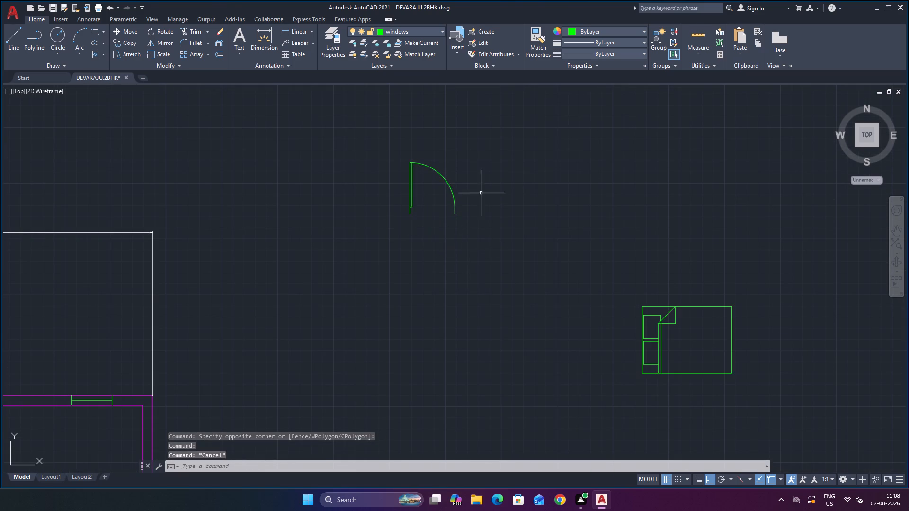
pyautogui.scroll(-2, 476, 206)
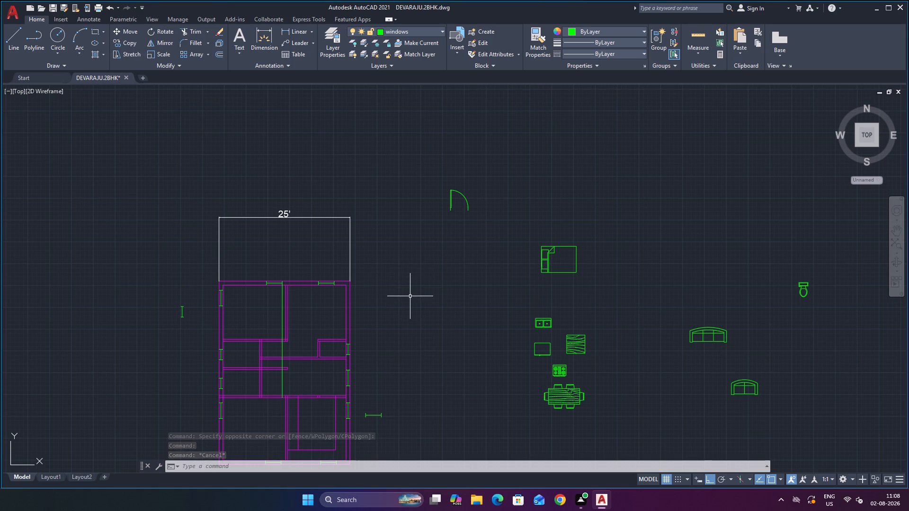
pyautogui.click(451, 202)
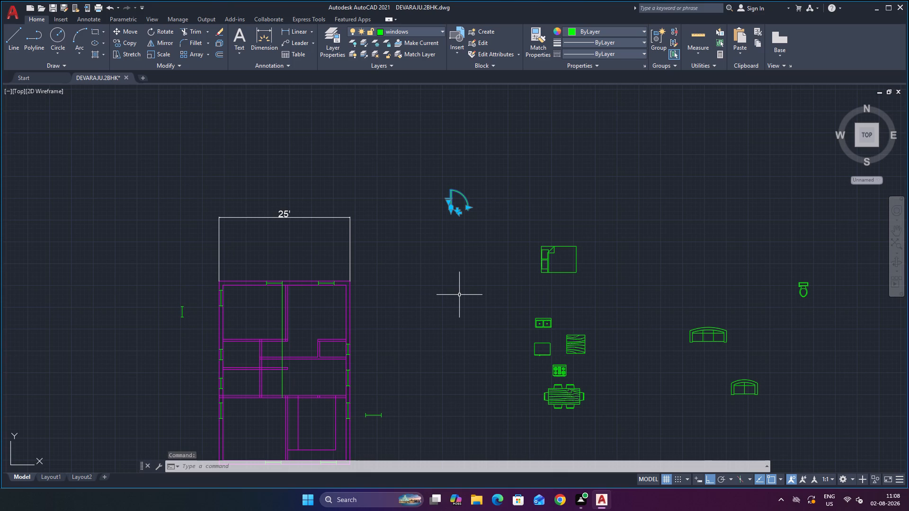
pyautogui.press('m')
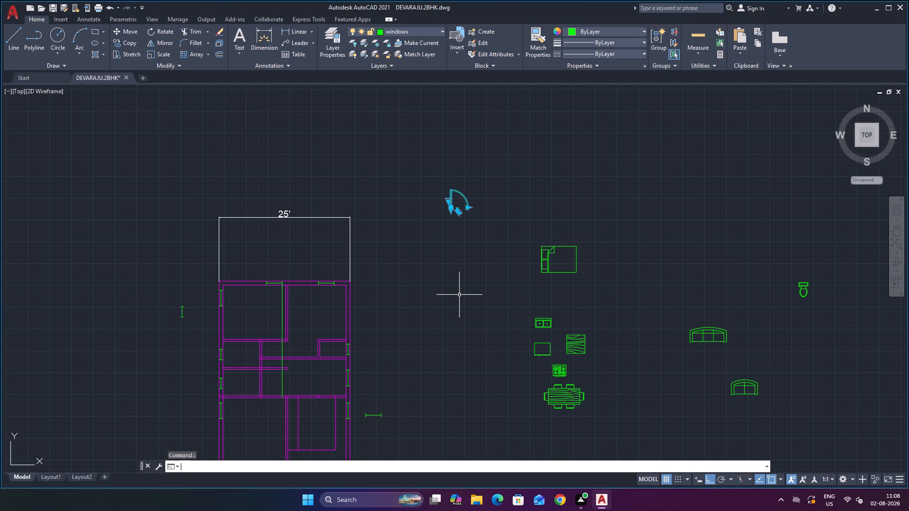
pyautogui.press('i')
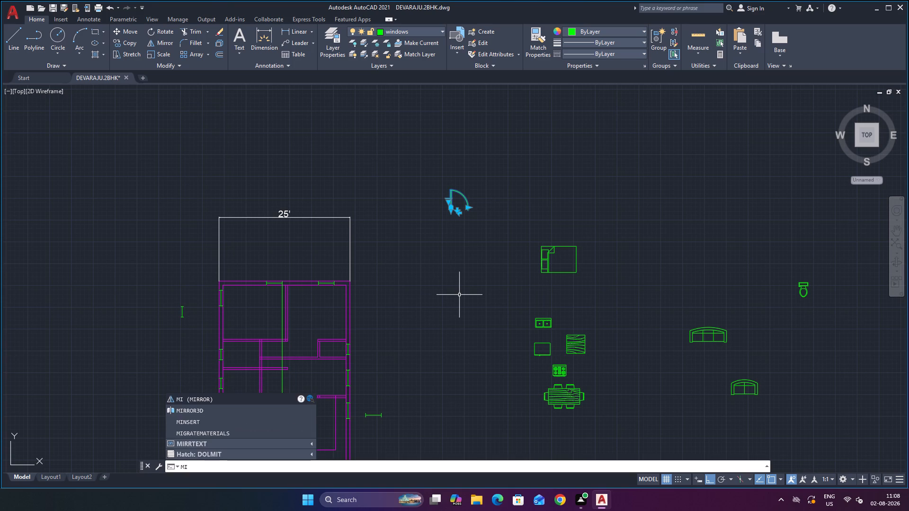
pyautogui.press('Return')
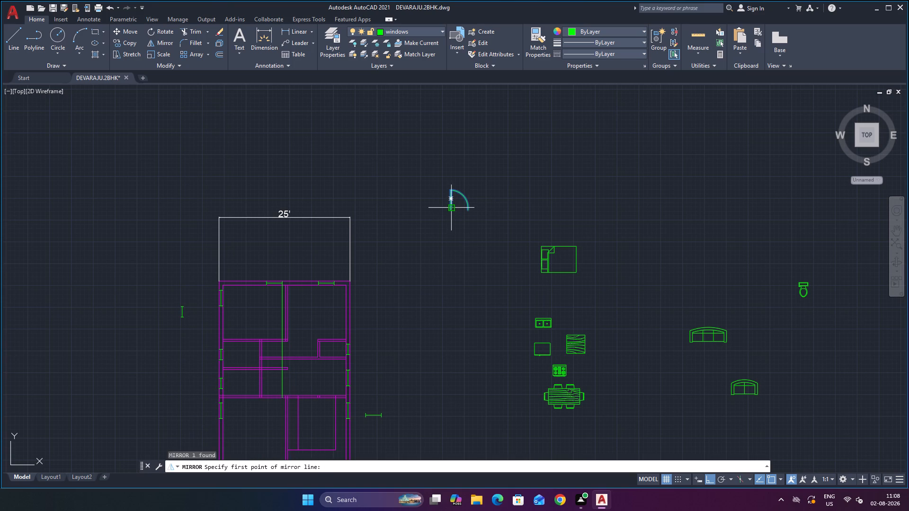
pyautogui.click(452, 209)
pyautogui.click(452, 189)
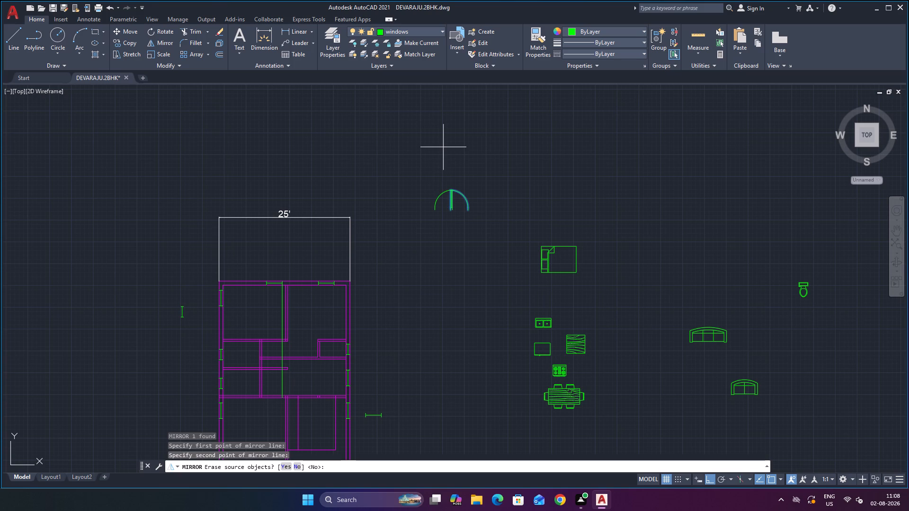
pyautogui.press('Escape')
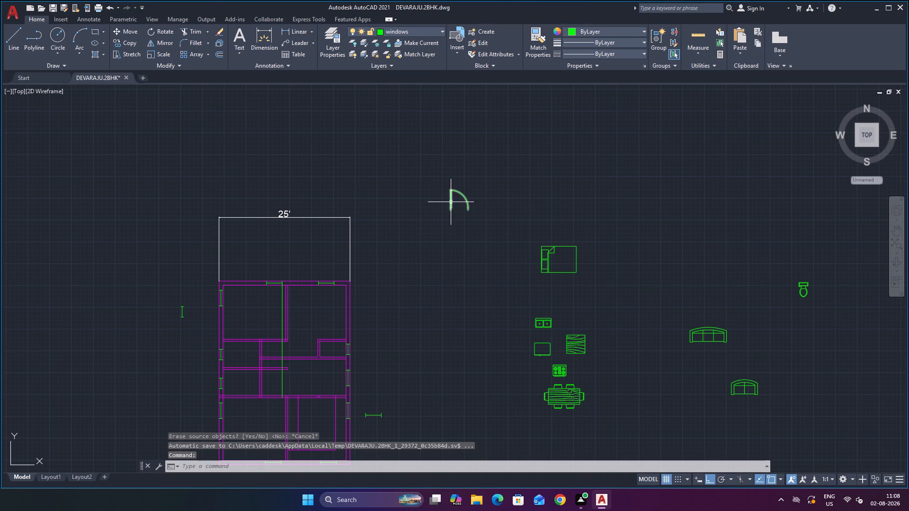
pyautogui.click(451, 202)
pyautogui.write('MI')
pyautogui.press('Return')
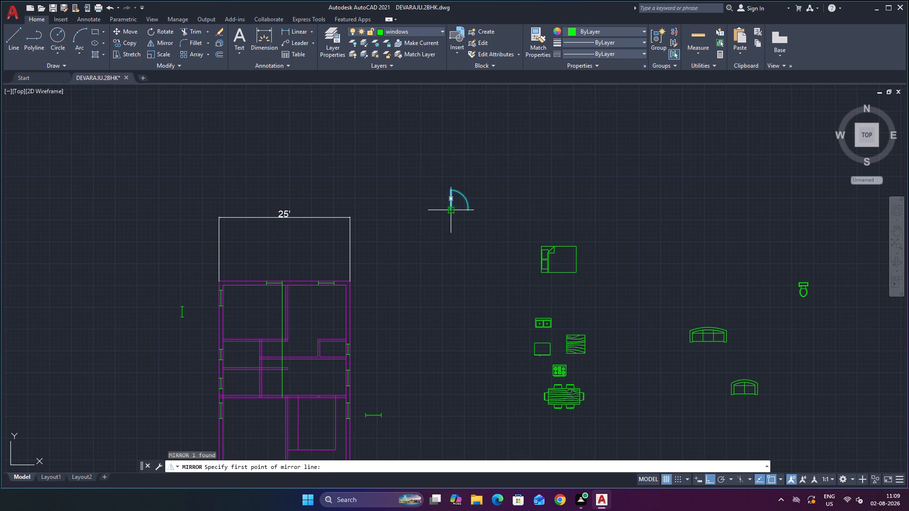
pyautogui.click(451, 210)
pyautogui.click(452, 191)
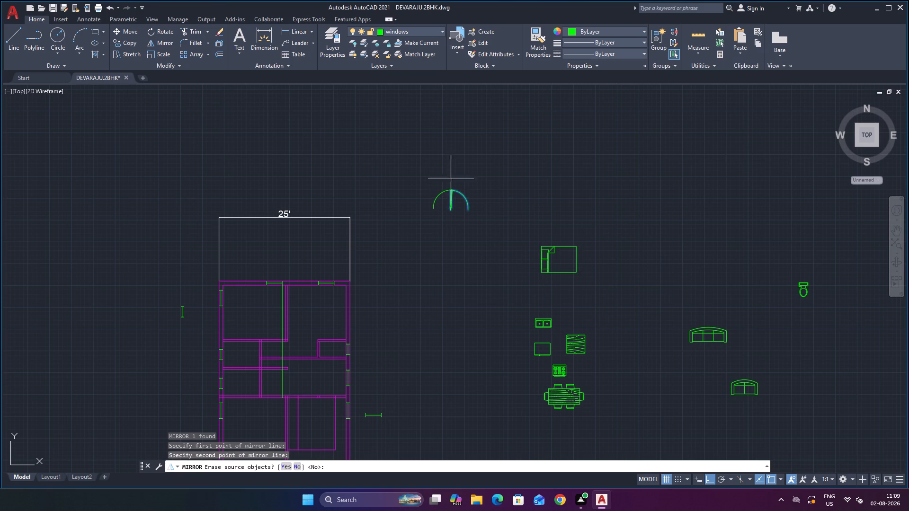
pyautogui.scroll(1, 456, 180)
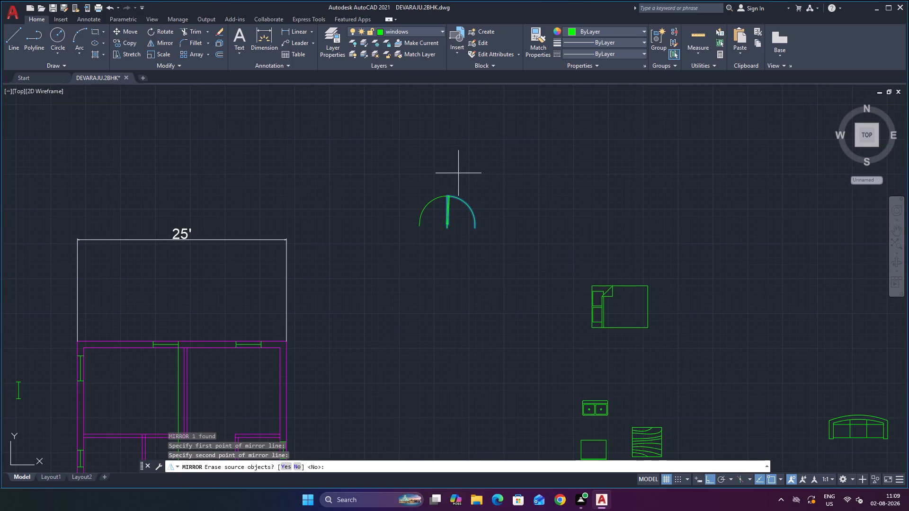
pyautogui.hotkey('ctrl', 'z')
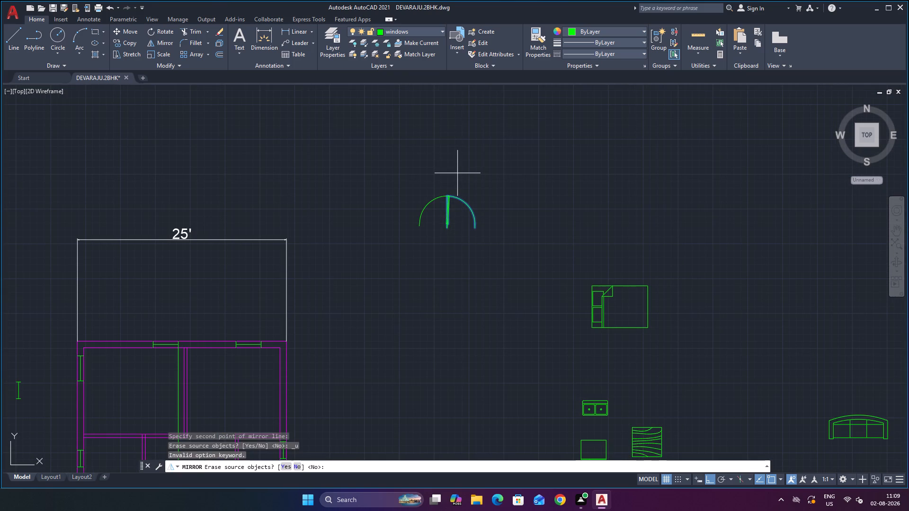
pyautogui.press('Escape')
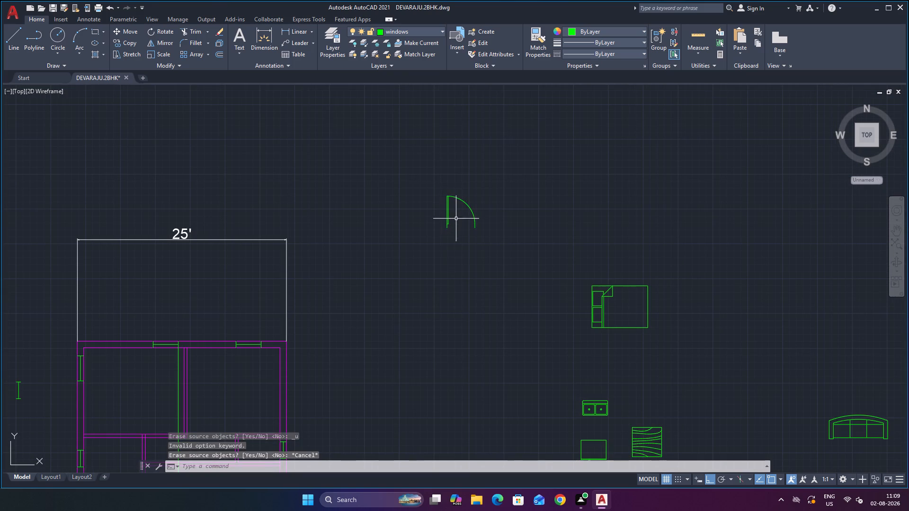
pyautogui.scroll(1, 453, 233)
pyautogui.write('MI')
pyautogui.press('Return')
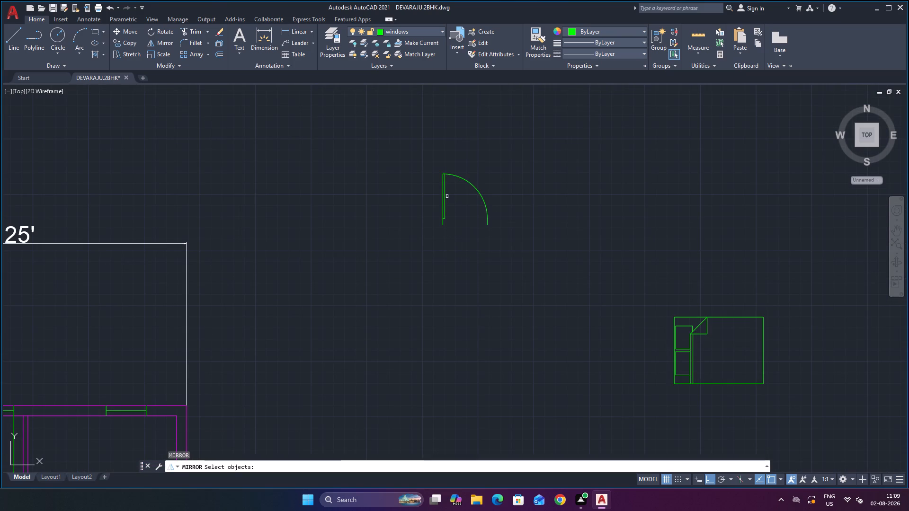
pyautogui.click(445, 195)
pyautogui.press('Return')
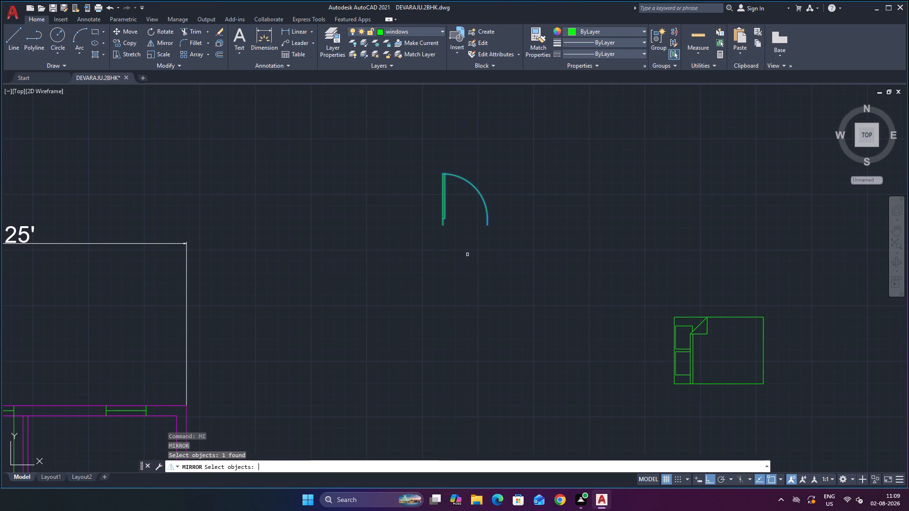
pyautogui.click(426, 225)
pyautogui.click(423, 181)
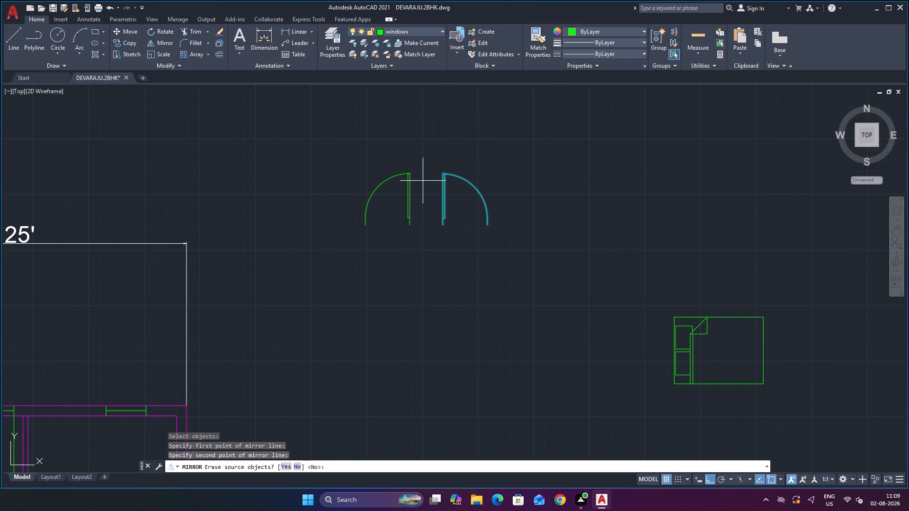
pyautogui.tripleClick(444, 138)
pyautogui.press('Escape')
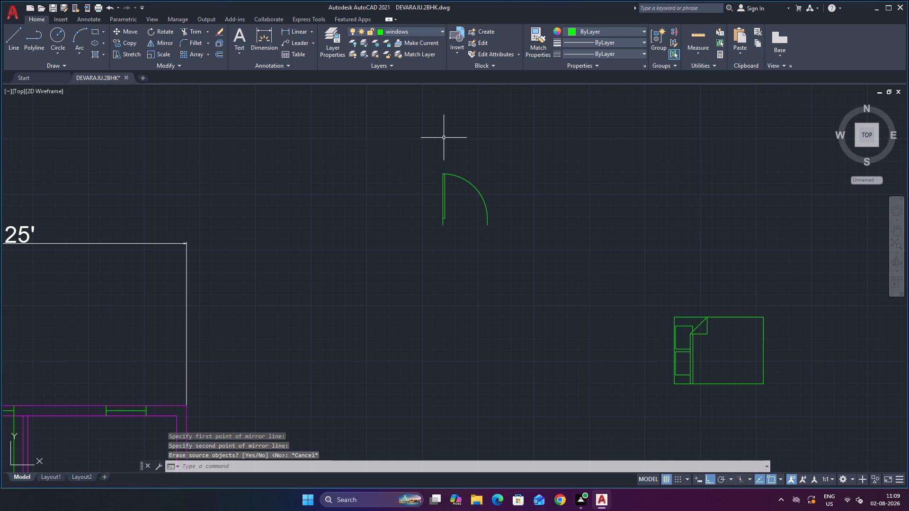
# Mirror the door block about a vertical line a short distance west of its leaf, keeping the source door.
pyautogui.write('MI')
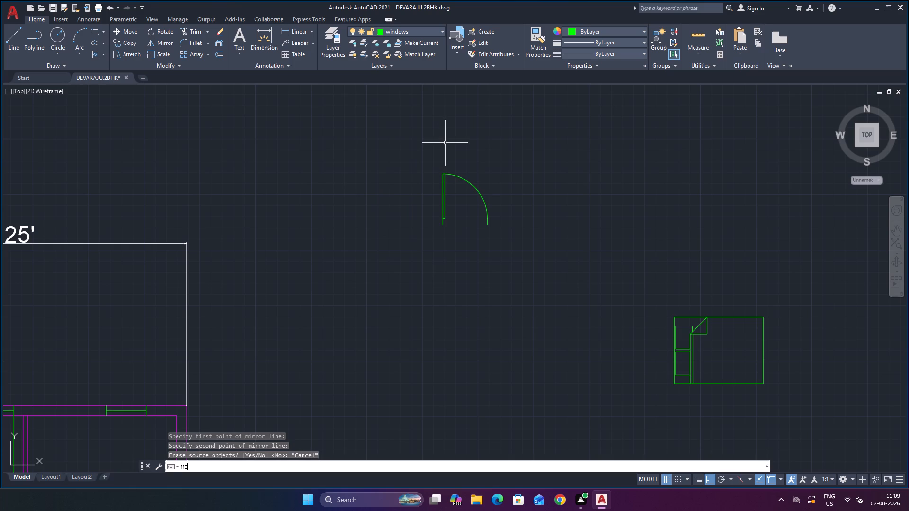
pyautogui.press('Return')
pyautogui.click(447, 173)
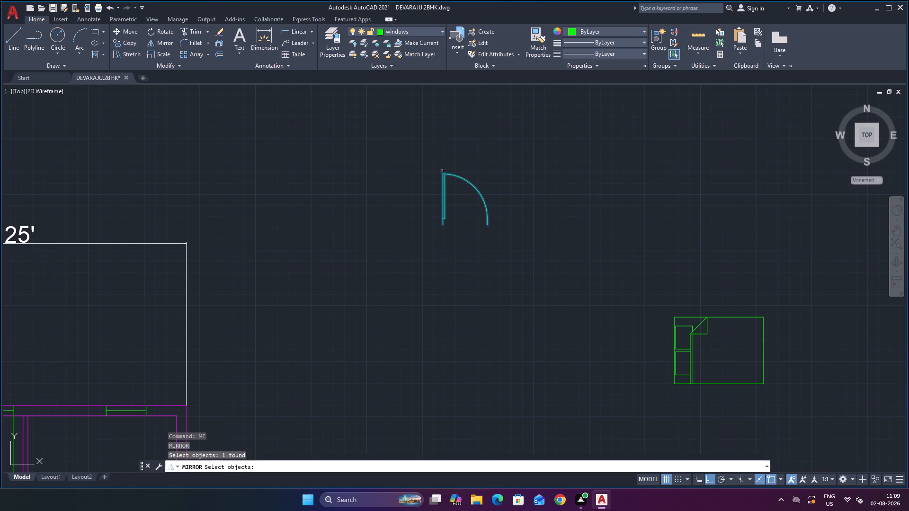
pyautogui.press('Return')
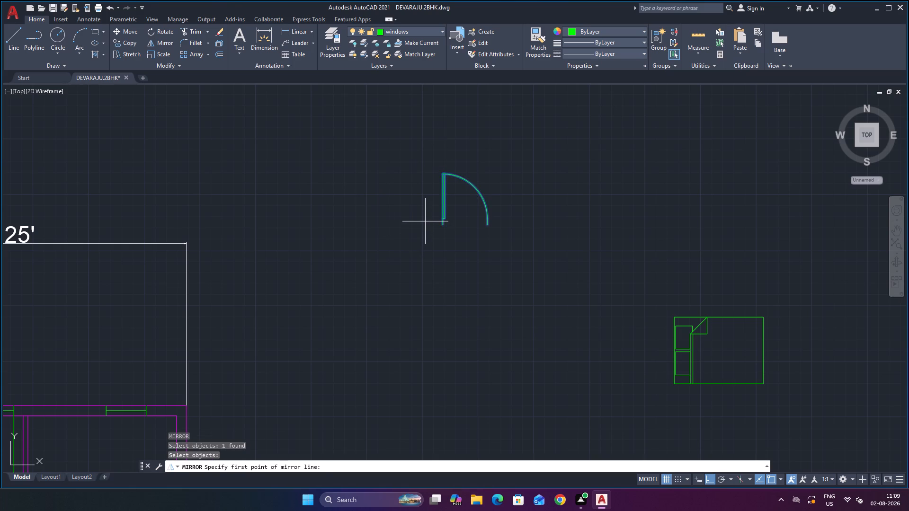
pyautogui.click(424, 221)
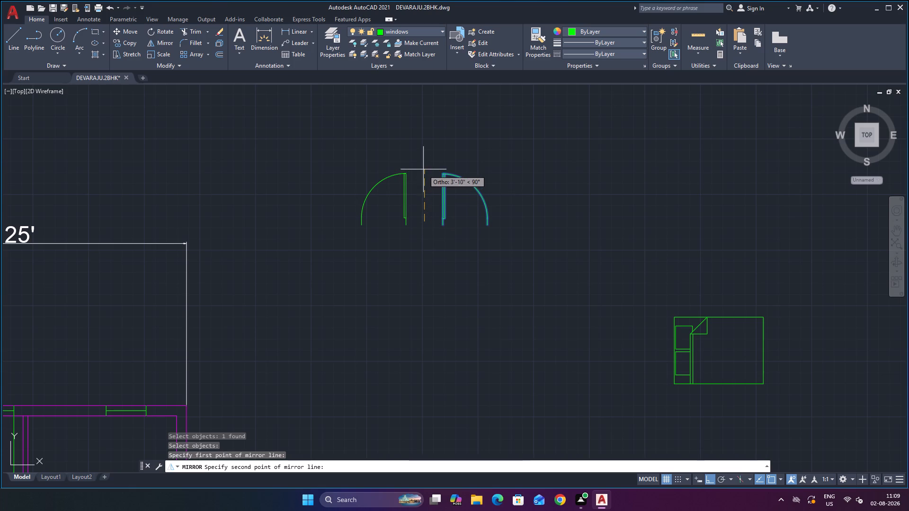
pyautogui.click(423, 169)
pyautogui.press('Return')
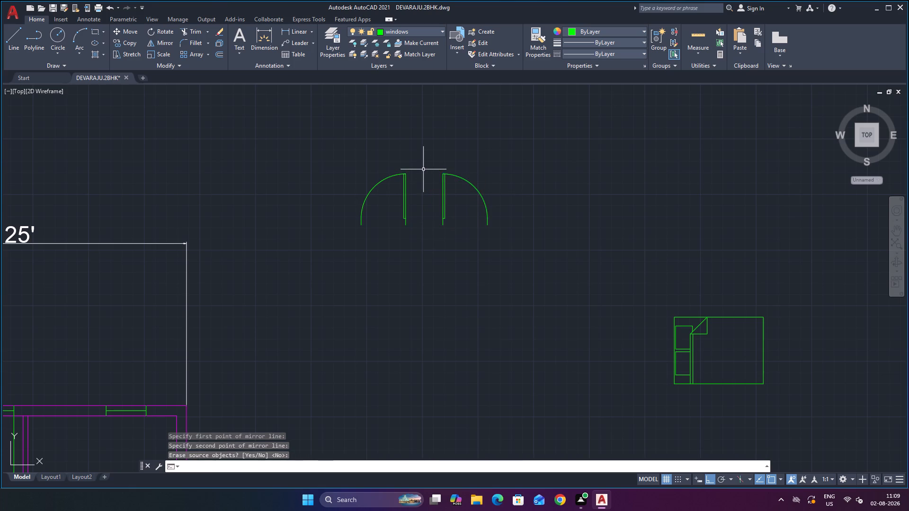
pyautogui.click(423, 169)
pyautogui.click(426, 145)
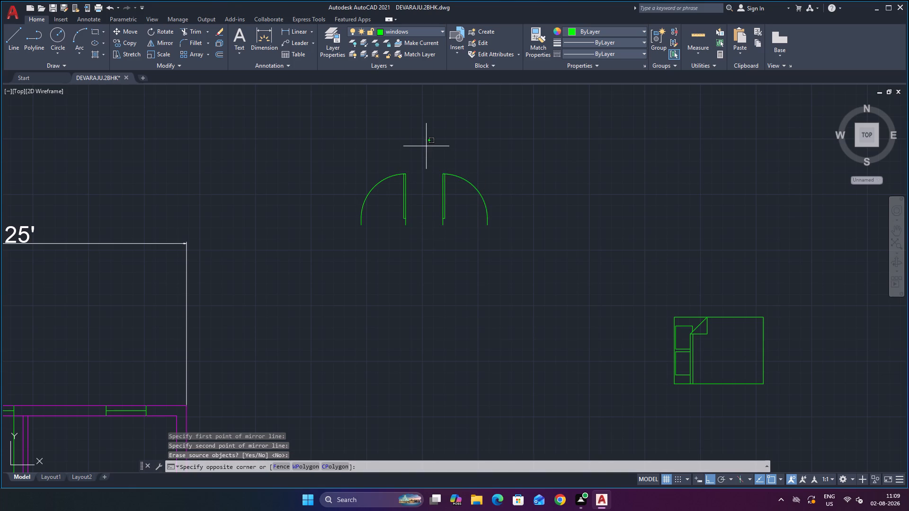
pyautogui.click(427, 163)
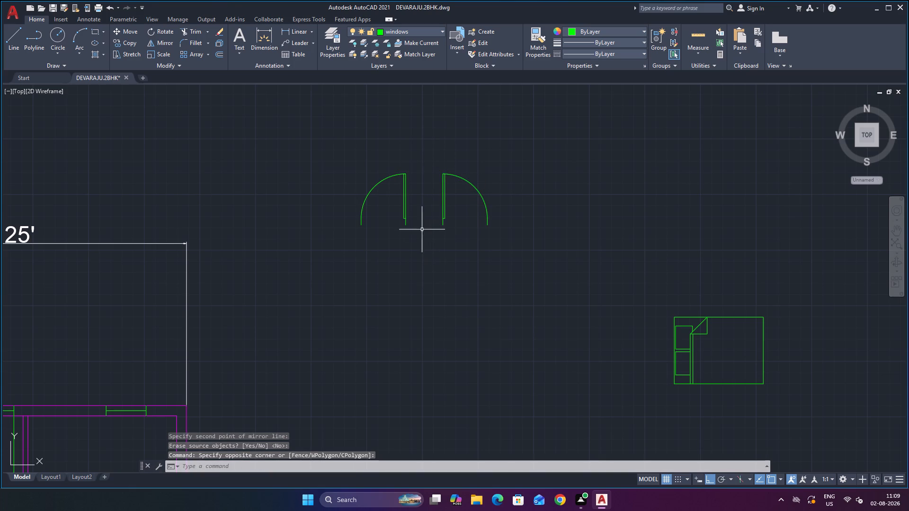
pyautogui.click(407, 225)
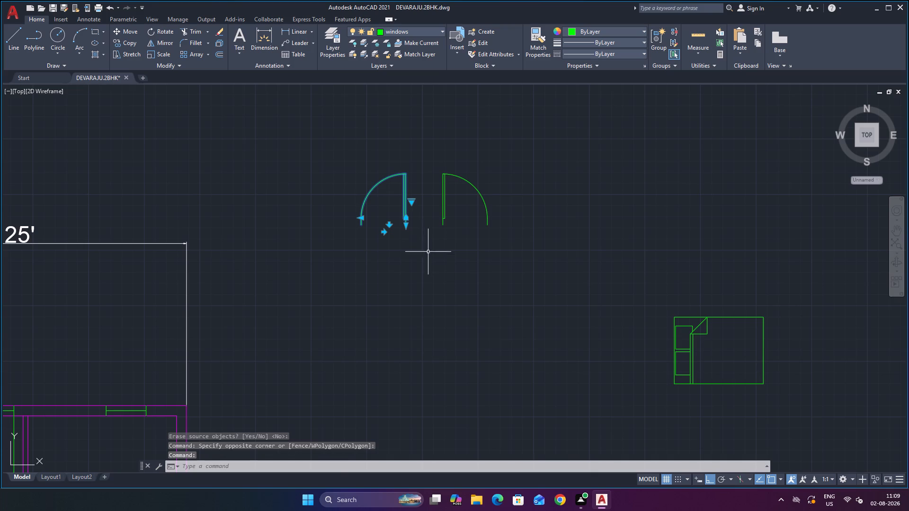
pyautogui.click(430, 259)
pyautogui.press('Escape')
pyautogui.press('Escape')
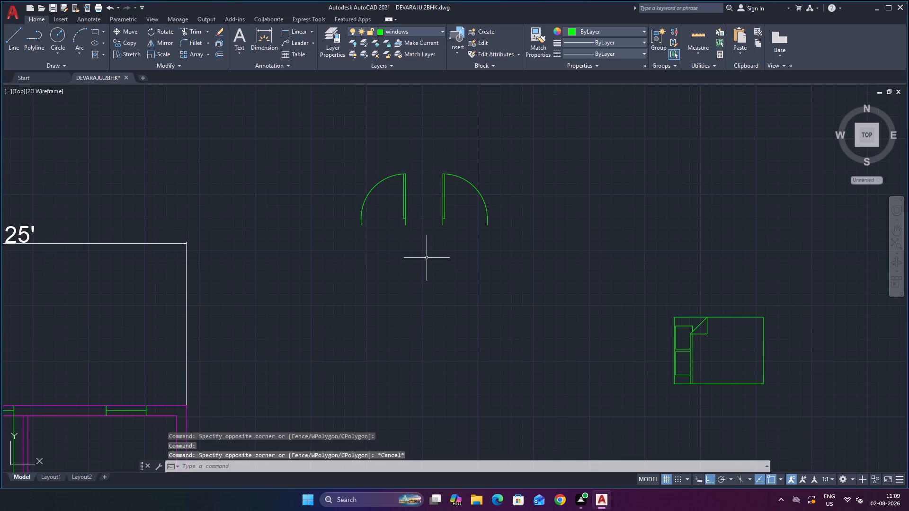
# Scale the western door block about its southeast endpoint by reference, picking its full opening width and setting the new length to 3'.
pyautogui.scroll(-2, 418, 247)
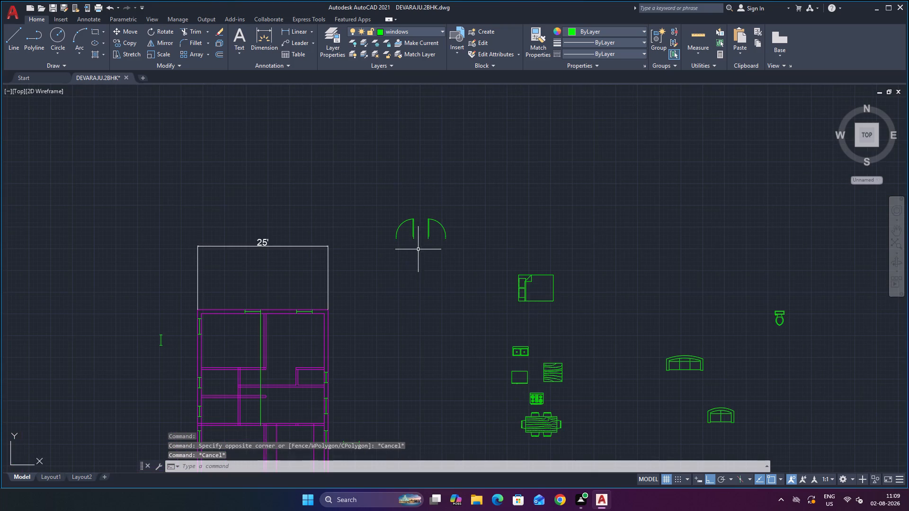
pyautogui.scroll(-1, 407, 300)
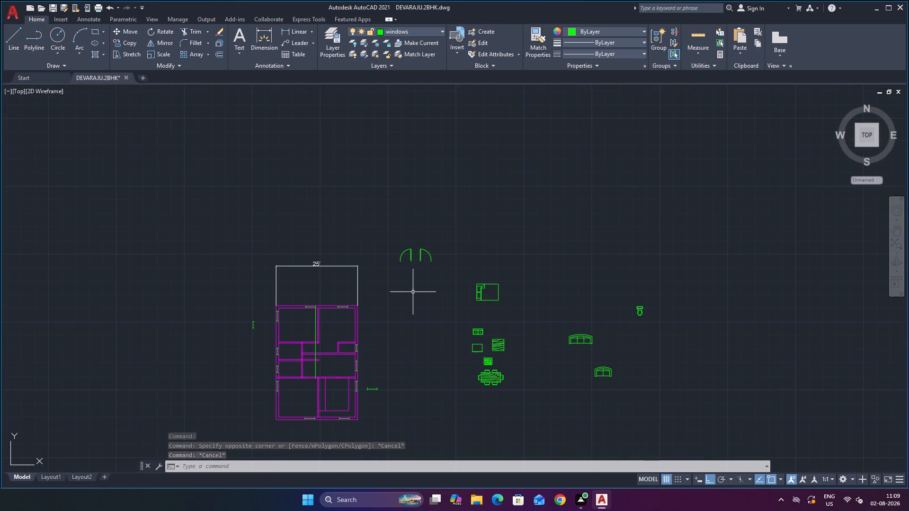
pyautogui.scroll(1, 413, 291)
pyautogui.scroll(-1, 413, 291)
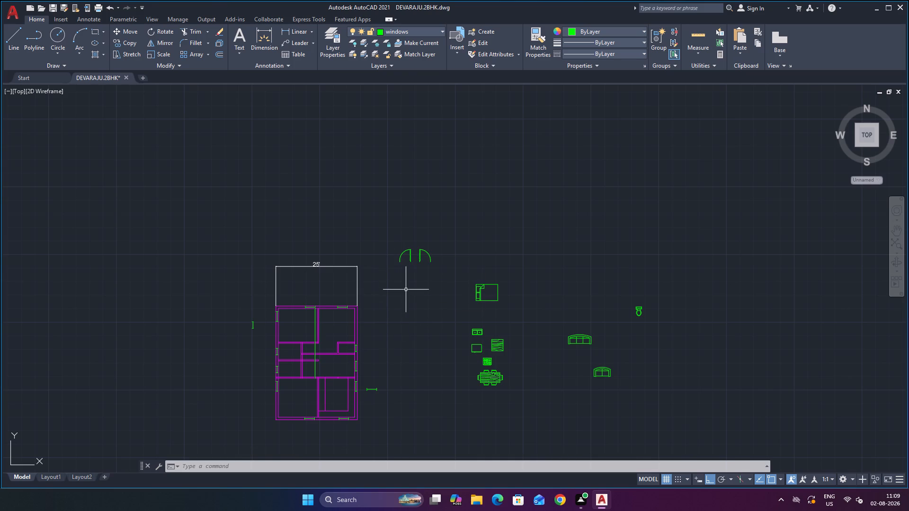
pyautogui.scroll(2, 414, 265)
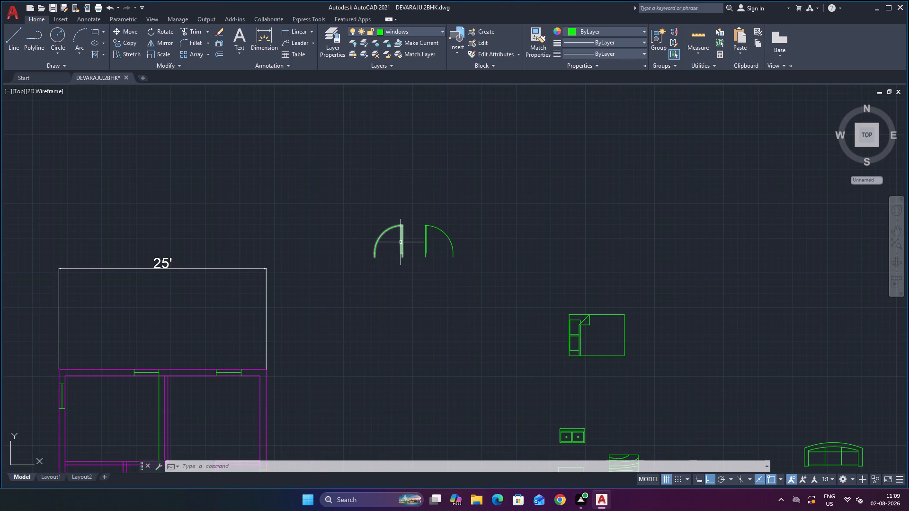
pyautogui.write('SC')
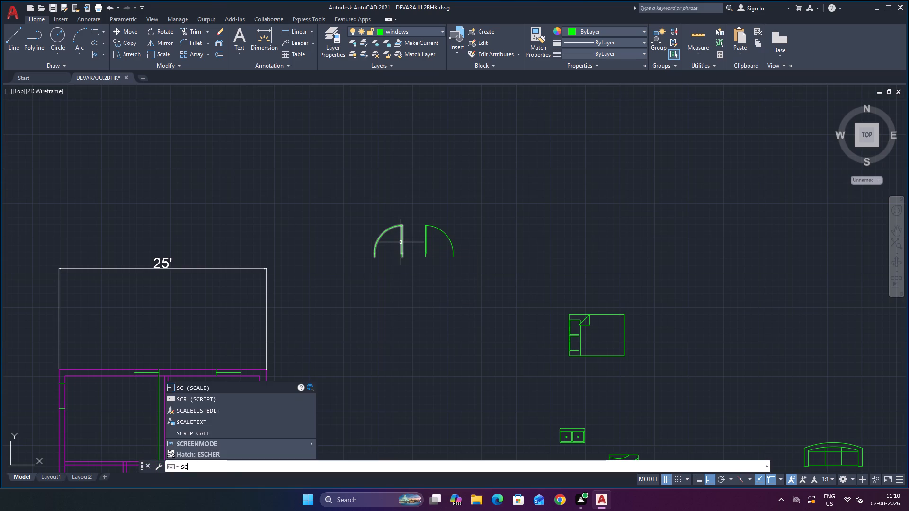
pyautogui.press('Return')
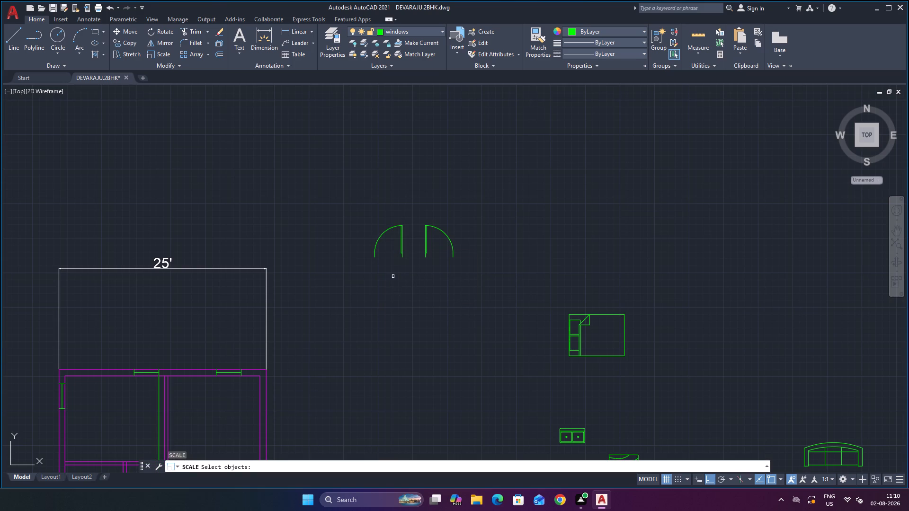
pyautogui.click(401, 237)
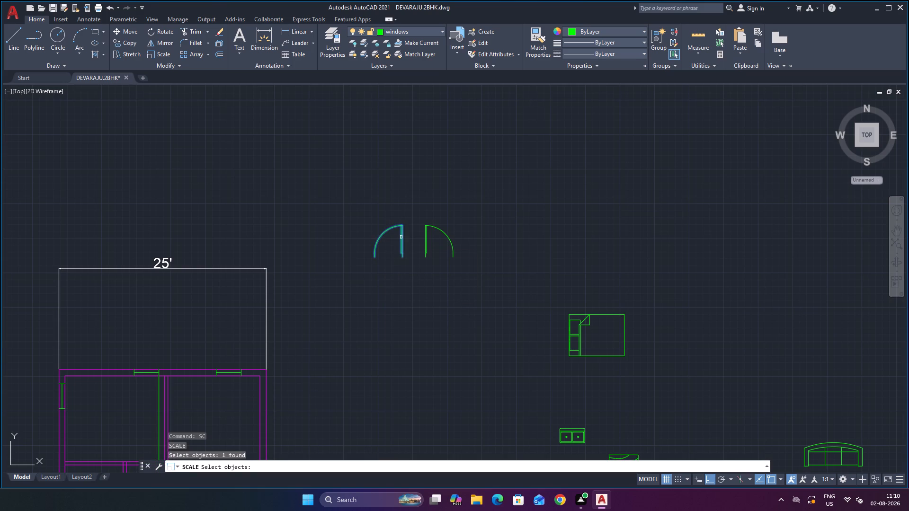
pyautogui.press('Return')
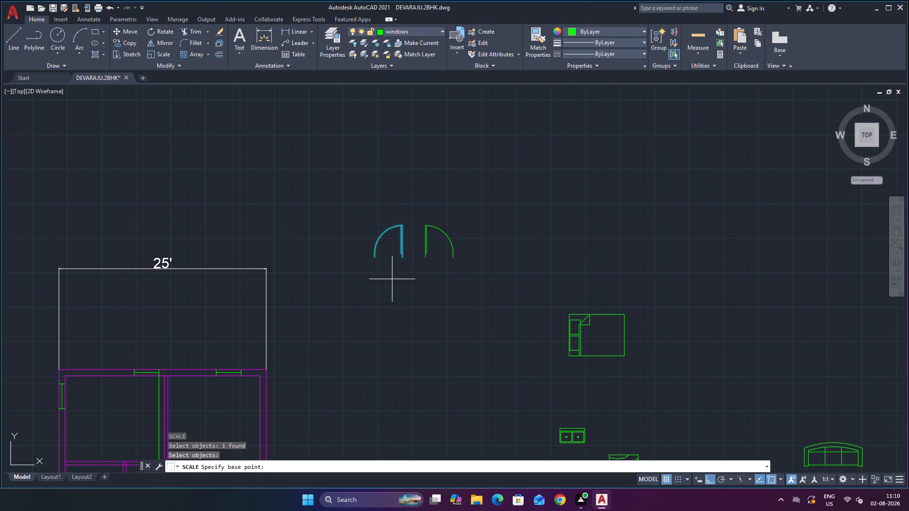
pyautogui.click(401, 260)
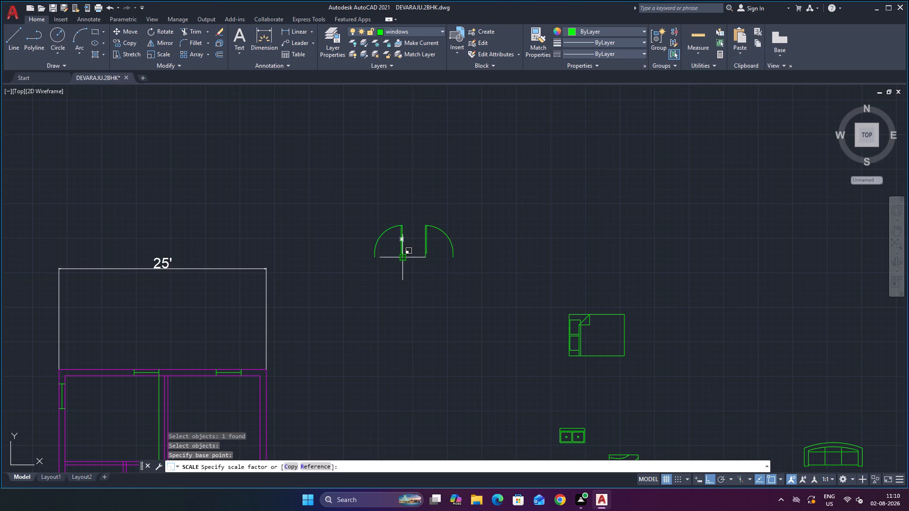
pyautogui.press('r')
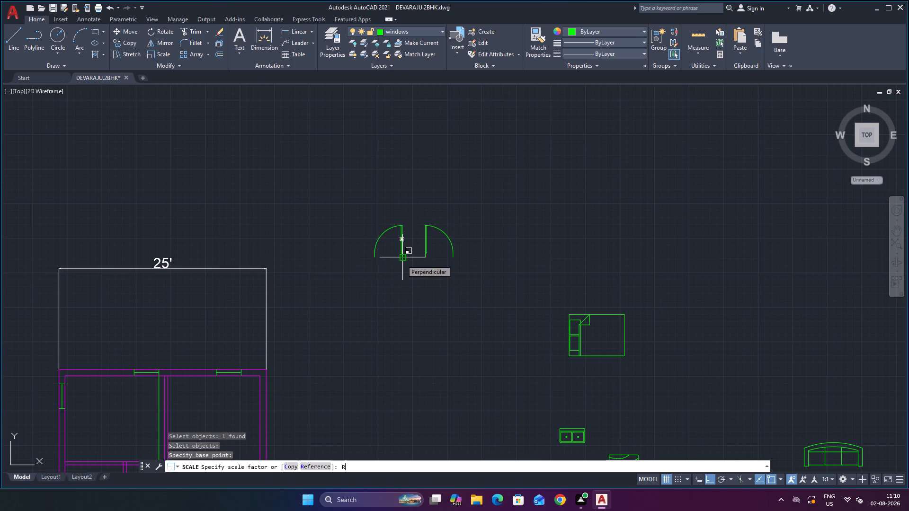
pyautogui.press('Return')
pyautogui.scroll(3, 407, 248)
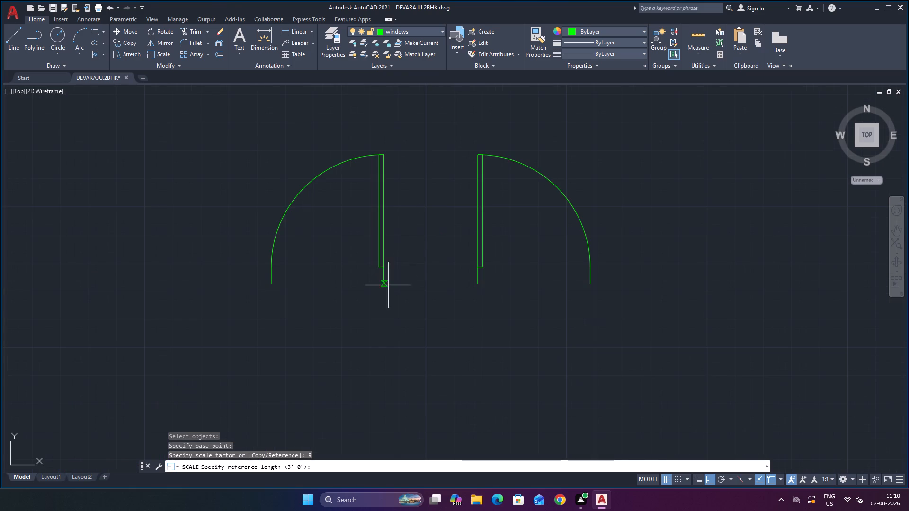
pyautogui.click(386, 287)
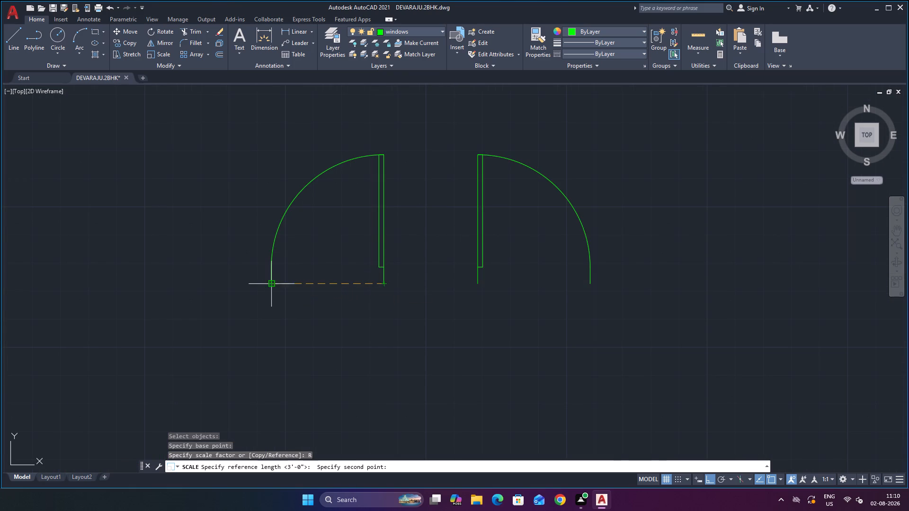
pyautogui.click(274, 283)
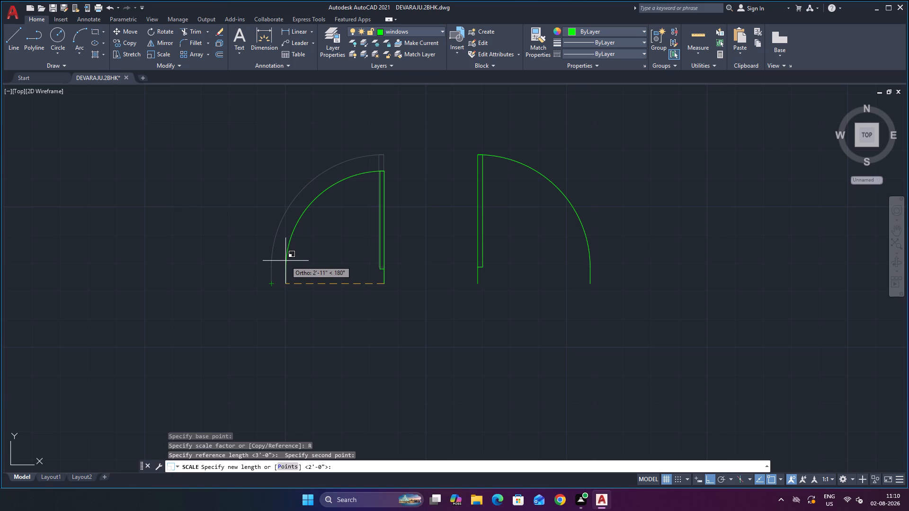
pyautogui.write("3'")
pyautogui.press('Return')
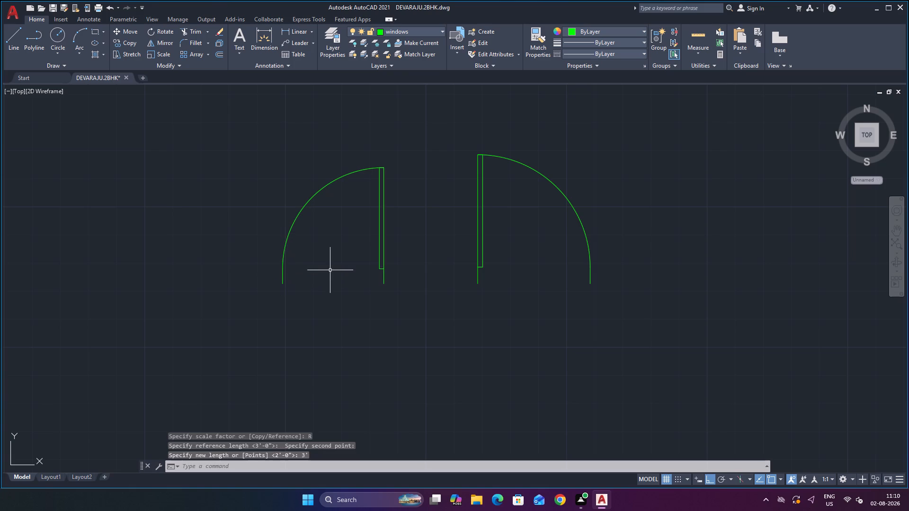
# Offset the long vertical guide line beside the northwest bedroom's east wall 3' to the west.
pyautogui.scroll(-2, 381, 282)
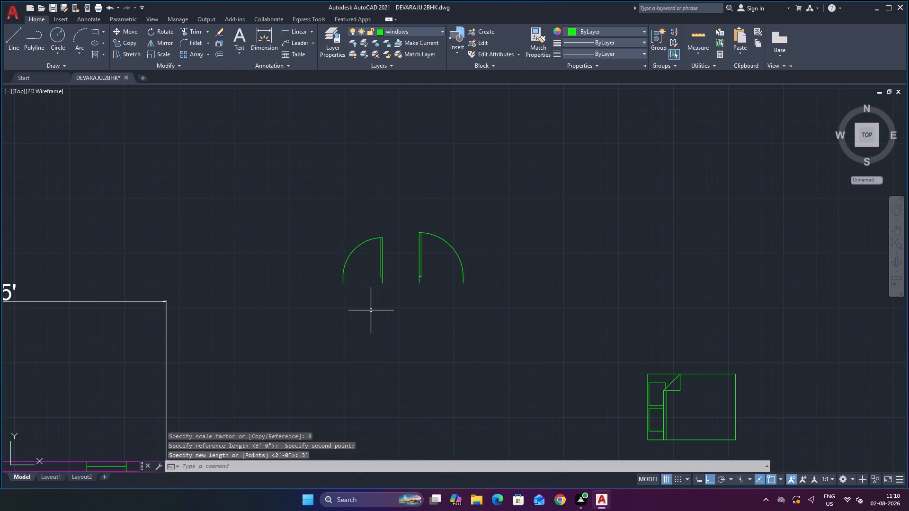
pyautogui.scroll(-1, 371, 310)
pyautogui.scroll(1, 337, 349)
pyautogui.scroll(-3, 349, 335)
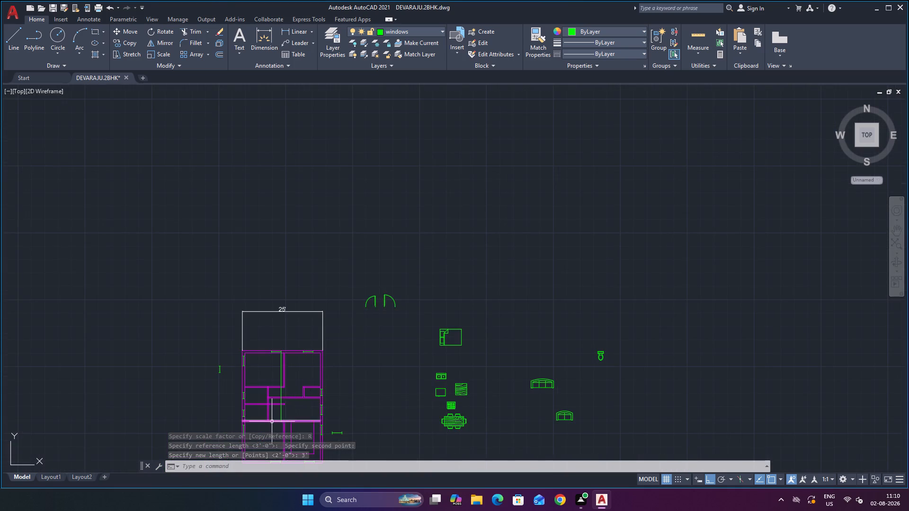
pyautogui.scroll(3, 272, 422)
pyautogui.scroll(2, 314, 298)
pyautogui.press('Escape')
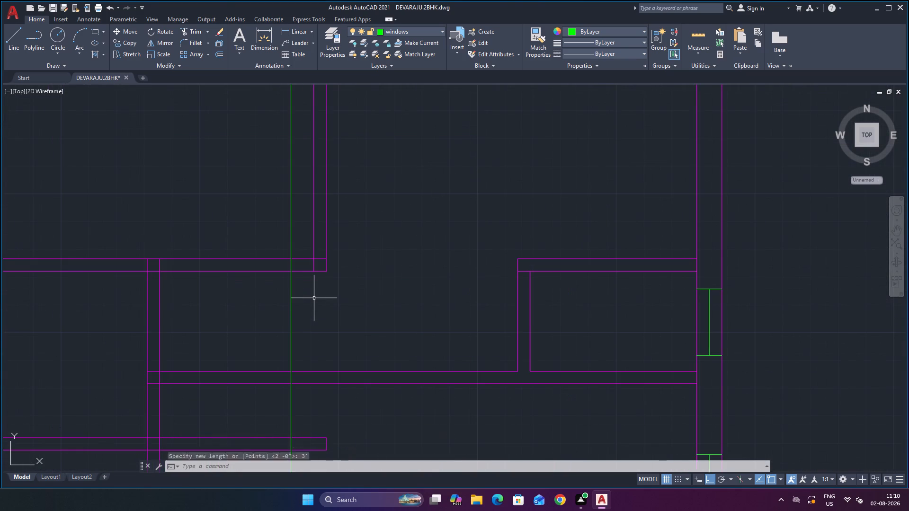
pyautogui.press('o')
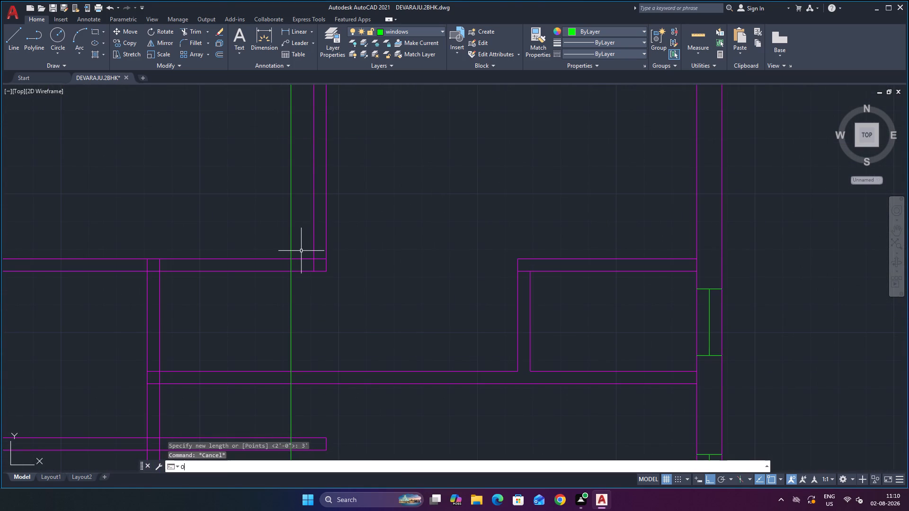
pyautogui.press('Return')
pyautogui.press('3')
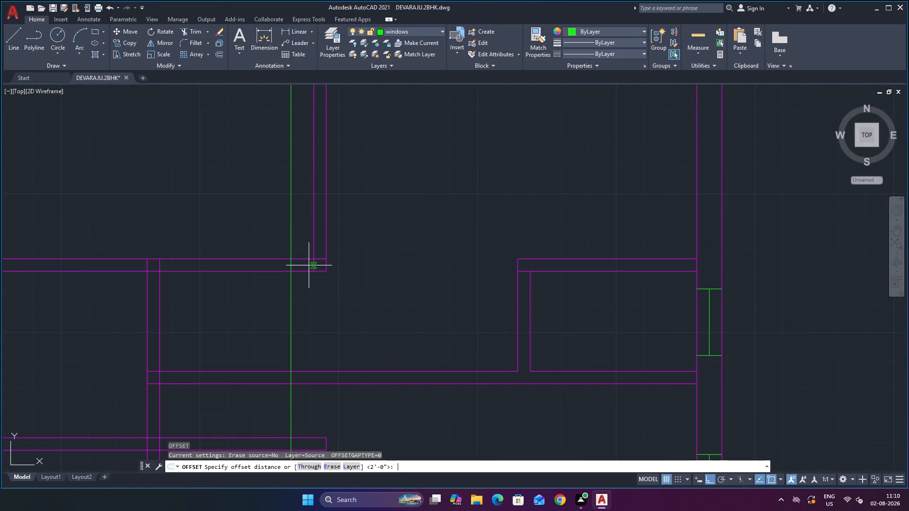
pyautogui.press("'")
pyautogui.press('Return')
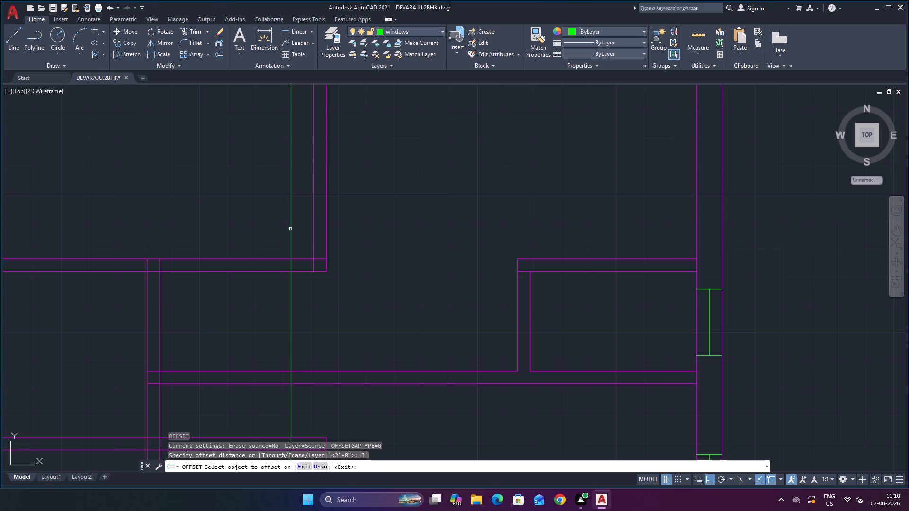
pyautogui.click(291, 225)
pyautogui.click(252, 228)
pyautogui.scroll(-3, 252, 228)
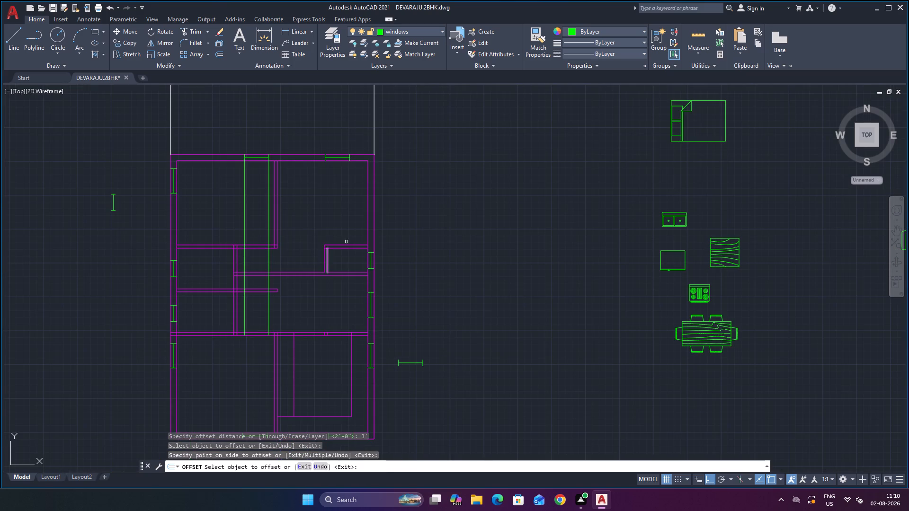
pyautogui.scroll(-3, 469, 219)
pyautogui.scroll(2, 486, 192)
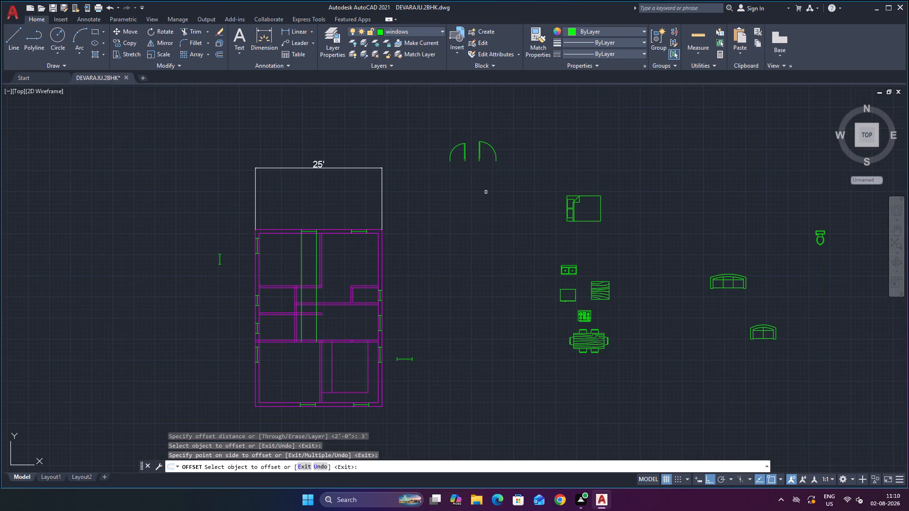
pyautogui.press('Escape')
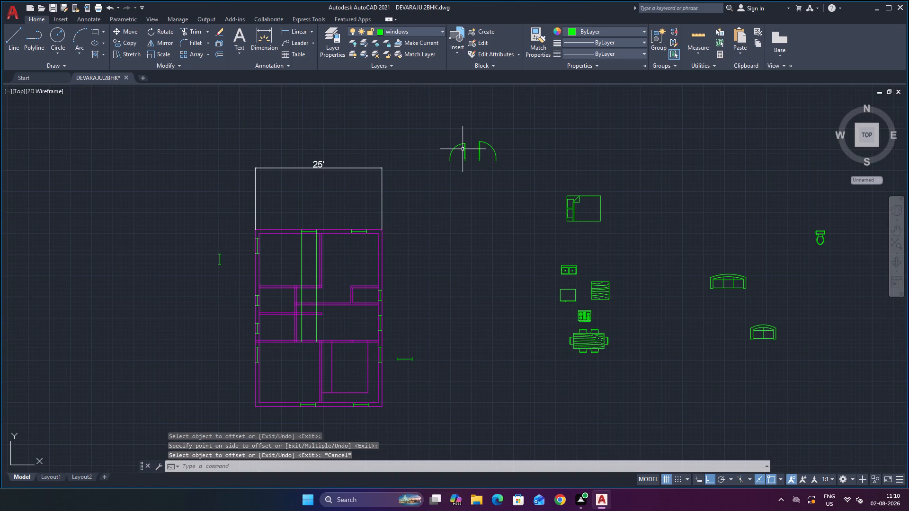
# Move the resized western door block to the doors layer.
pyautogui.scroll(1, 463, 150)
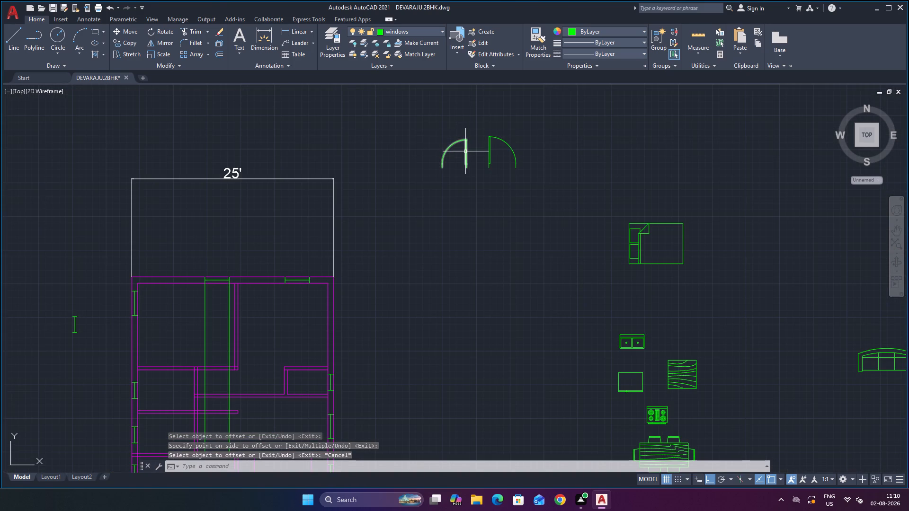
pyautogui.click(465, 151)
pyautogui.click(412, 31)
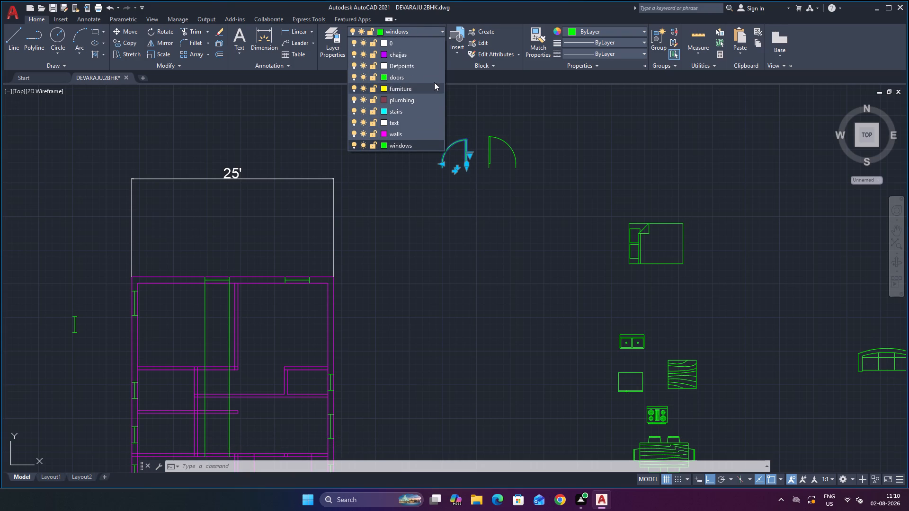
pyautogui.click(403, 79)
pyautogui.press('Escape')
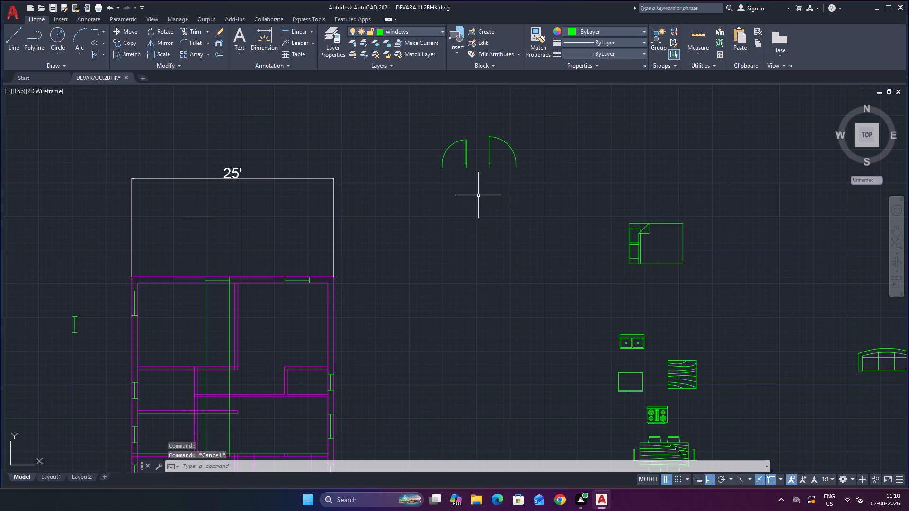
# Copy the 3' door block from its southeast endpoint to where the eastern guide line meets the lower face of the northwest bedroom's south wall.
pyautogui.click(466, 167)
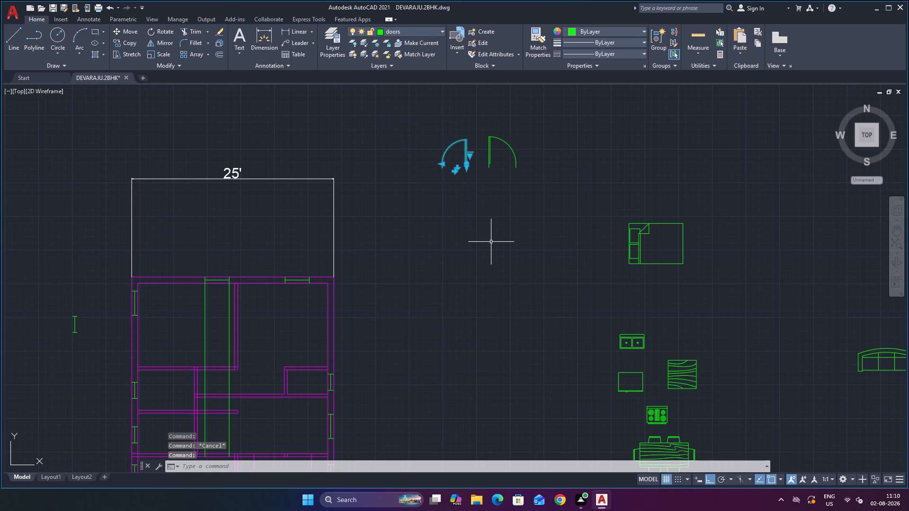
pyautogui.write('CO')
pyautogui.press('Return')
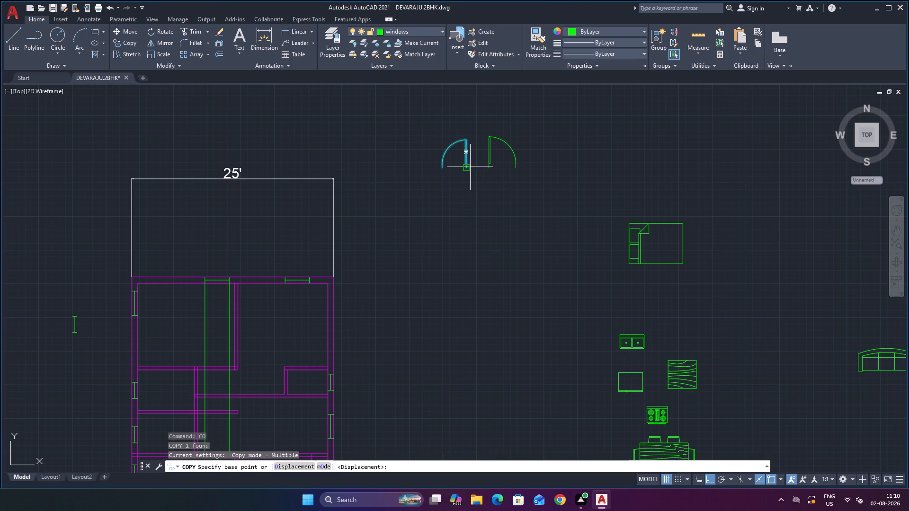
pyautogui.click(470, 167)
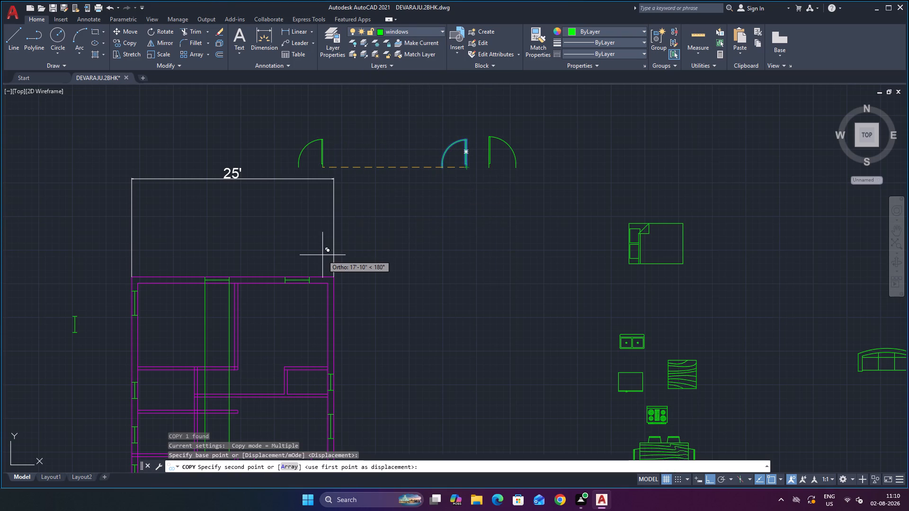
pyautogui.press('F8')
pyautogui.scroll(3, 271, 314)
pyautogui.scroll(-4, 292, 311)
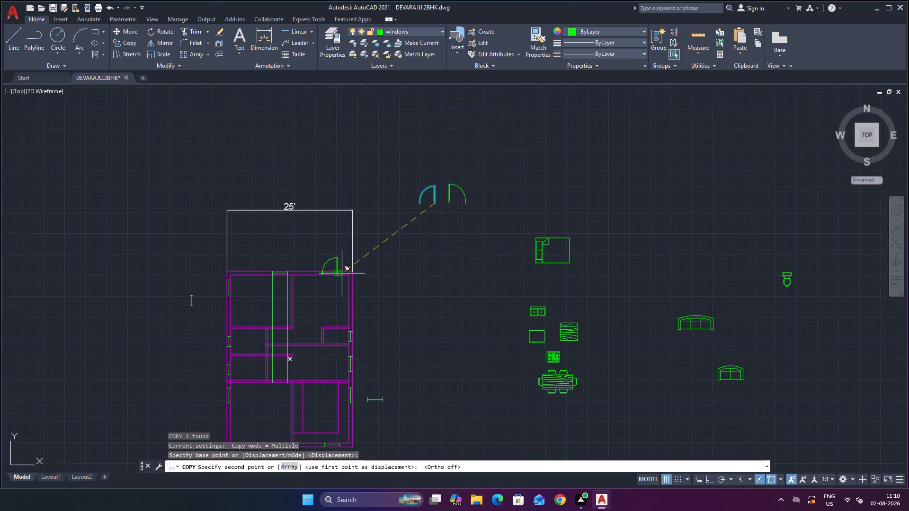
pyautogui.scroll(3, 271, 340)
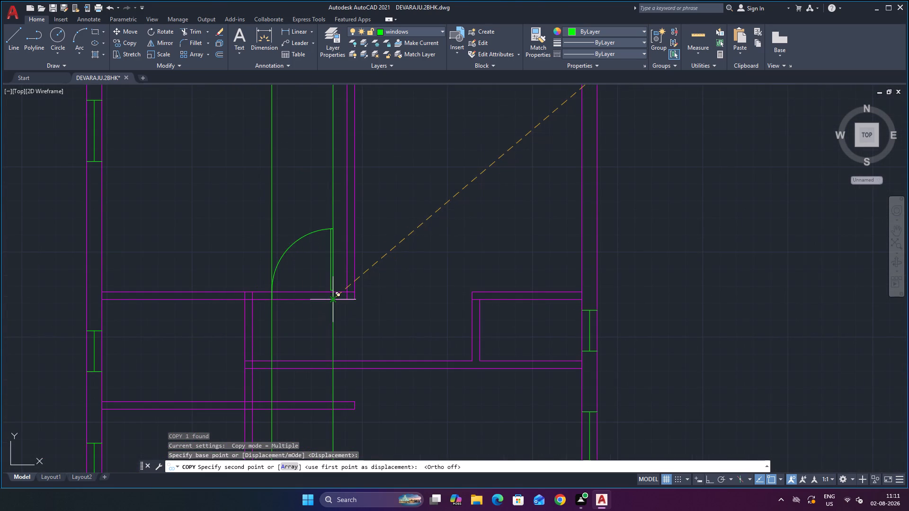
pyautogui.scroll(2, 335, 302)
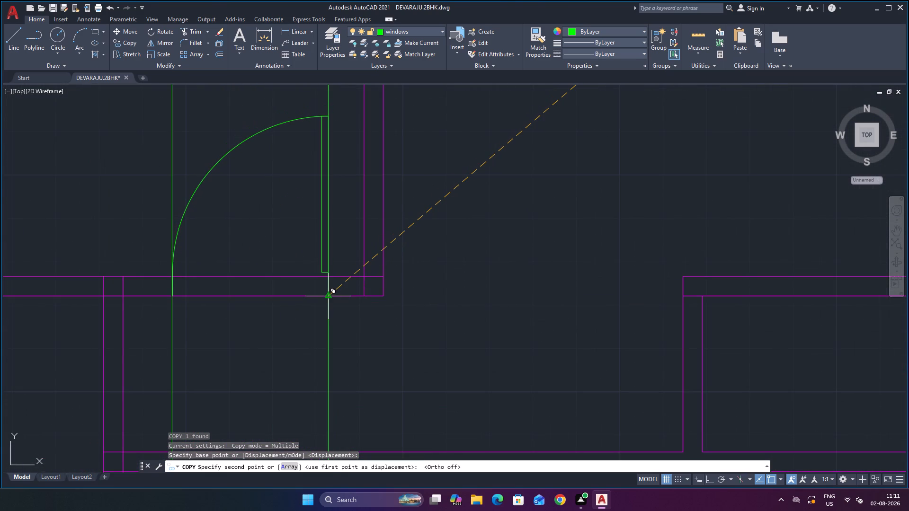
pyautogui.click(327, 297)
pyautogui.scroll(-2, 478, 277)
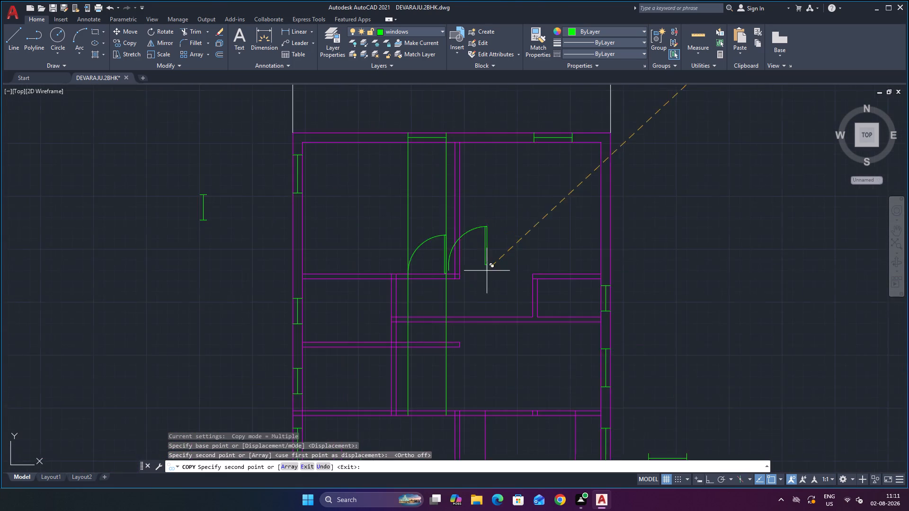
pyautogui.scroll(-2, 487, 271)
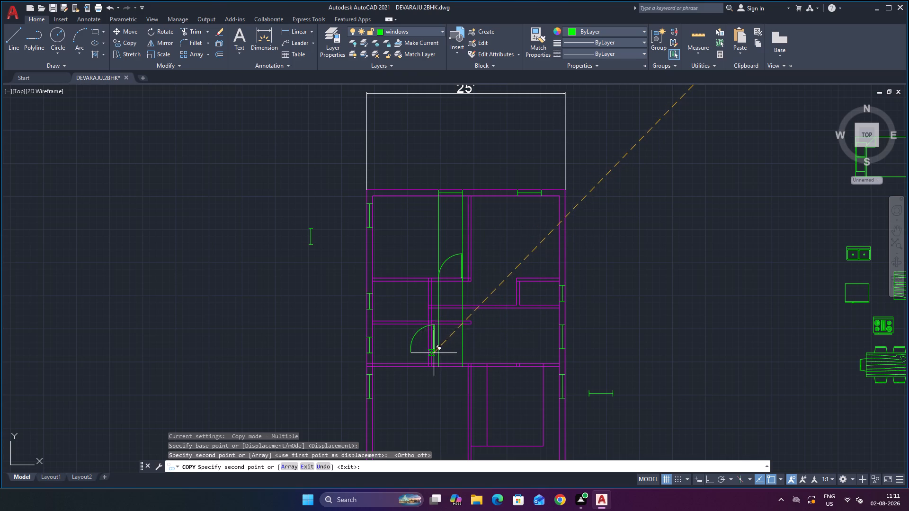
pyautogui.scroll(1, 412, 367)
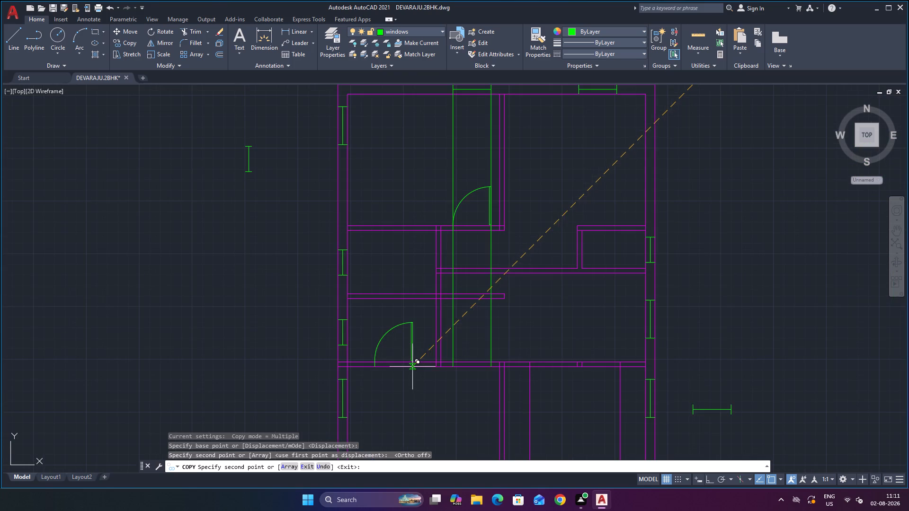
pyautogui.press('Escape')
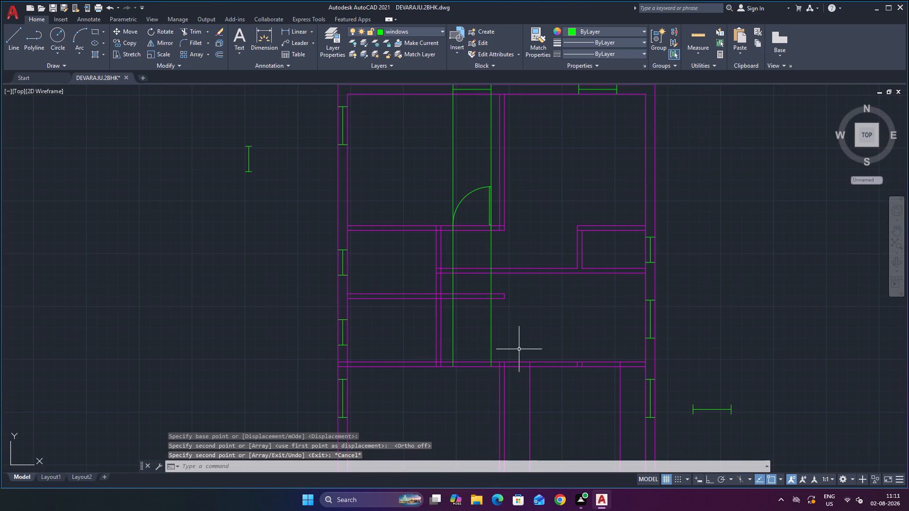
# Flip both spare door blocks northeast of the plan vertically so their leaves and swing arcs point south.
pyautogui.scroll(-2, 520, 348)
pyautogui.scroll(-1, 575, 353)
pyautogui.click(640, 235)
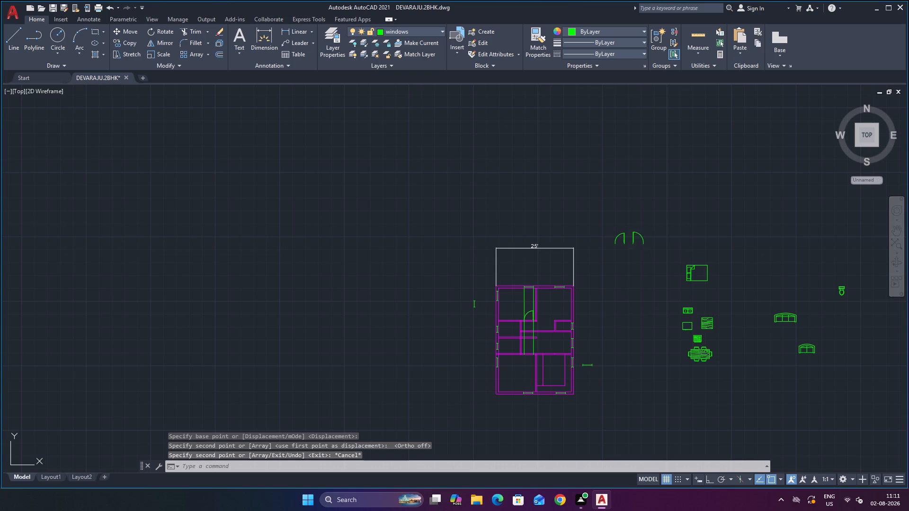
pyautogui.scroll(3, 640, 274)
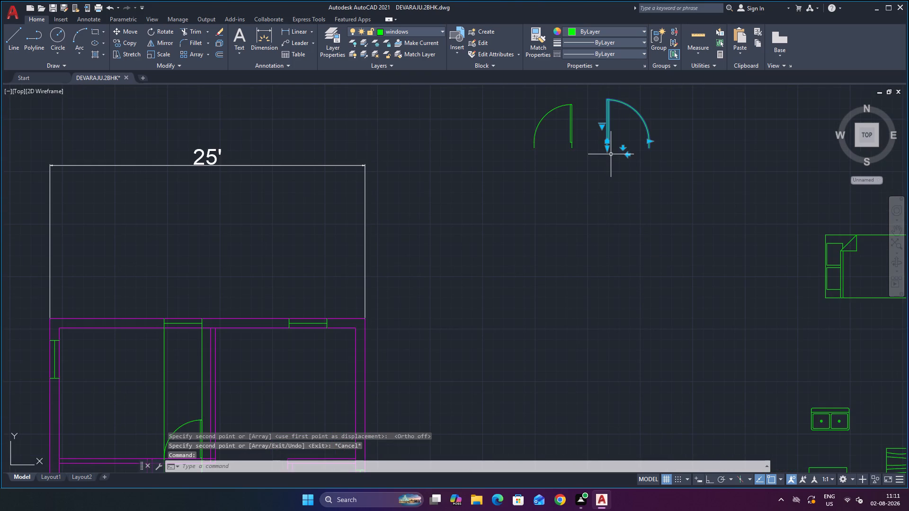
pyautogui.click(623, 147)
pyautogui.press('Escape')
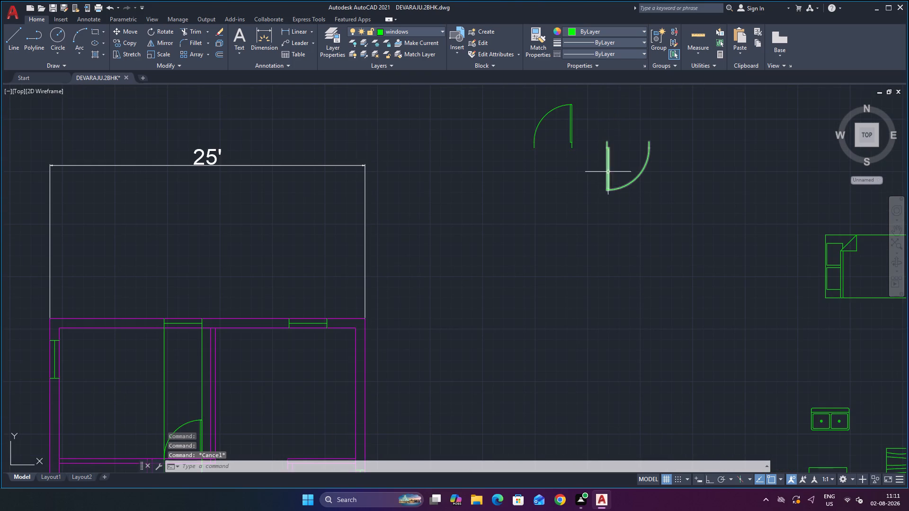
pyautogui.click(572, 115)
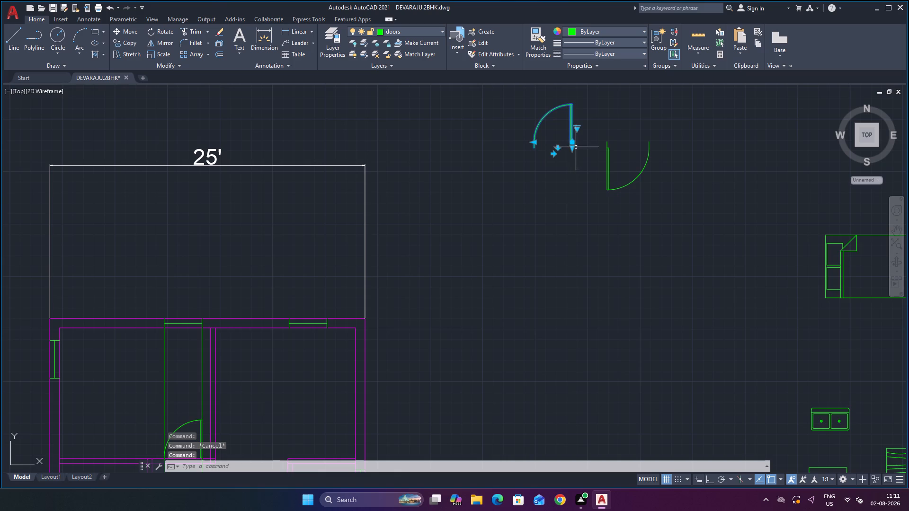
pyautogui.click(558, 149)
pyautogui.press('Escape')
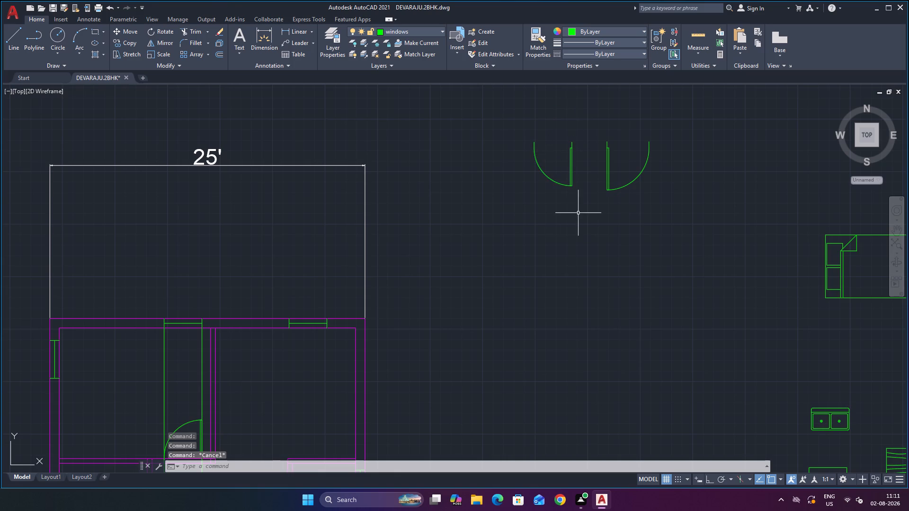
# Copy the flipped 3' door from its northeast endpoint to the eastern guide line's south end on the southwest bedroom's north wall.
pyautogui.click(573, 150)
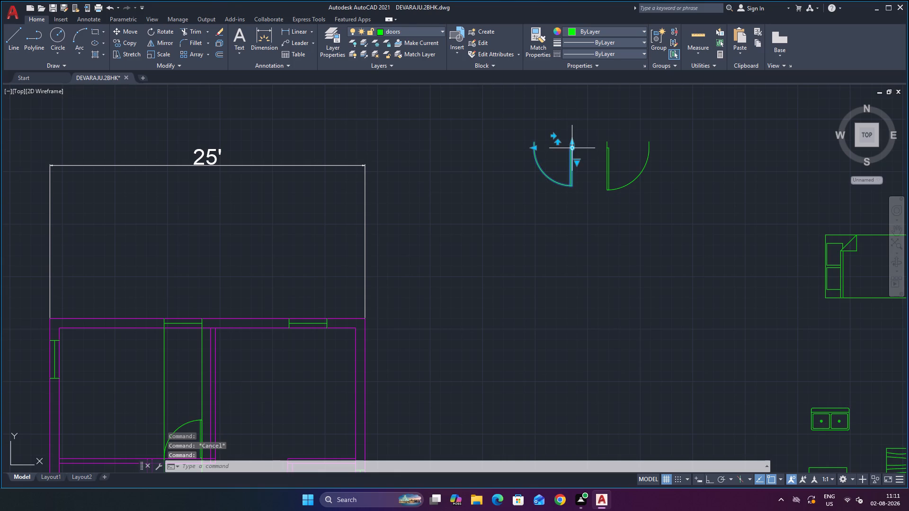
pyautogui.write('CO')
pyautogui.press('Return')
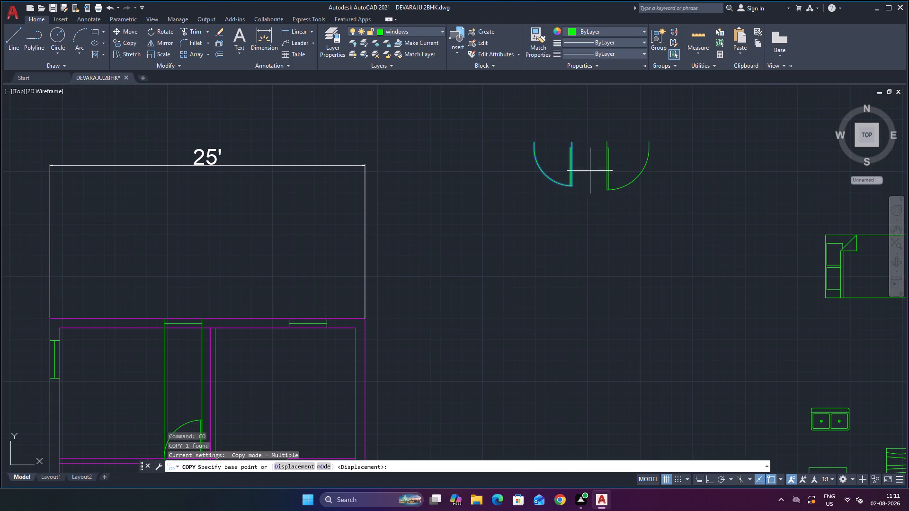
pyautogui.click(572, 142)
pyautogui.scroll(-5, 495, 242)
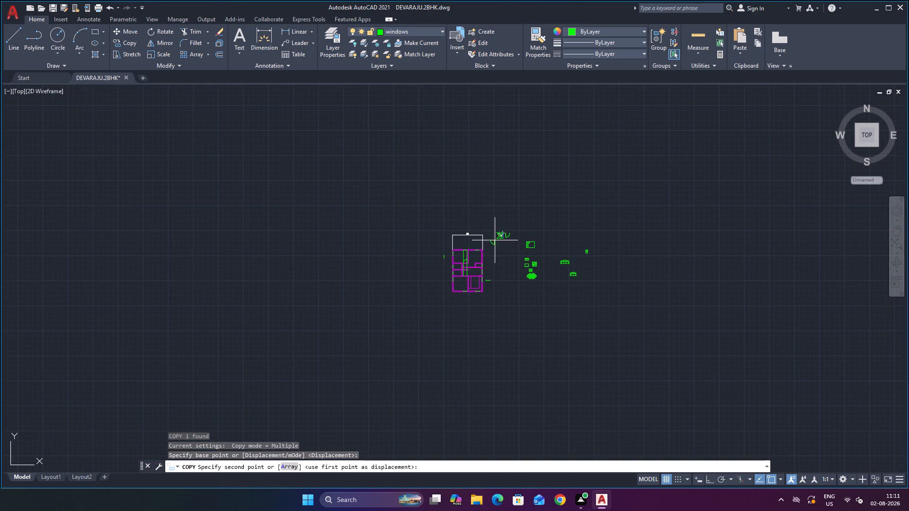
pyautogui.scroll(5, 465, 293)
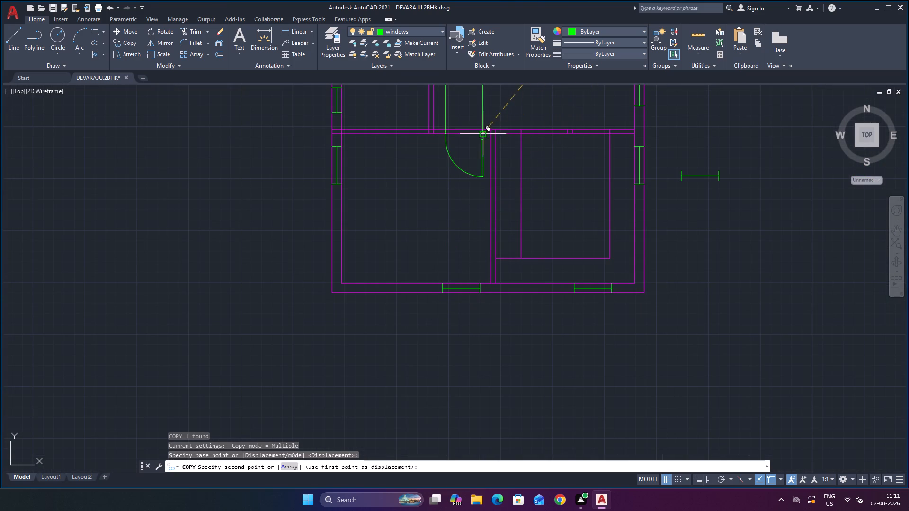
pyautogui.scroll(4, 482, 125)
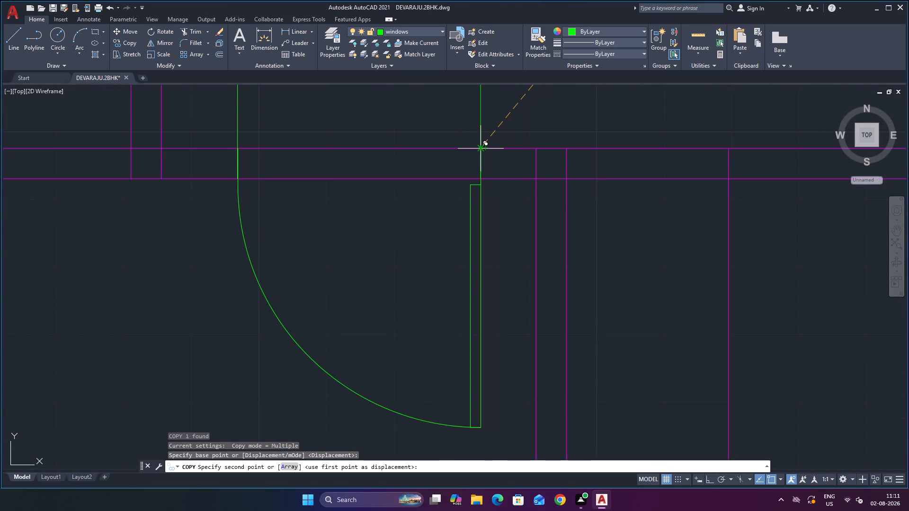
pyautogui.click(481, 150)
pyautogui.press('Escape')
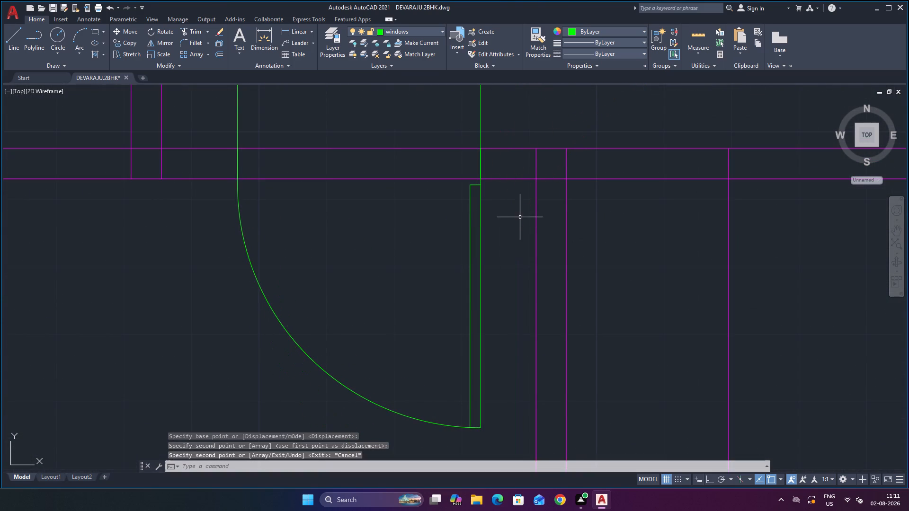
# Trim both vertical guide lines out of the open spaces from the northwest bedroom's north window down to the southwest bedroom's door.
pyautogui.scroll(-7, 520, 217)
pyautogui.scroll(2, 548, 169)
pyautogui.press('Escape')
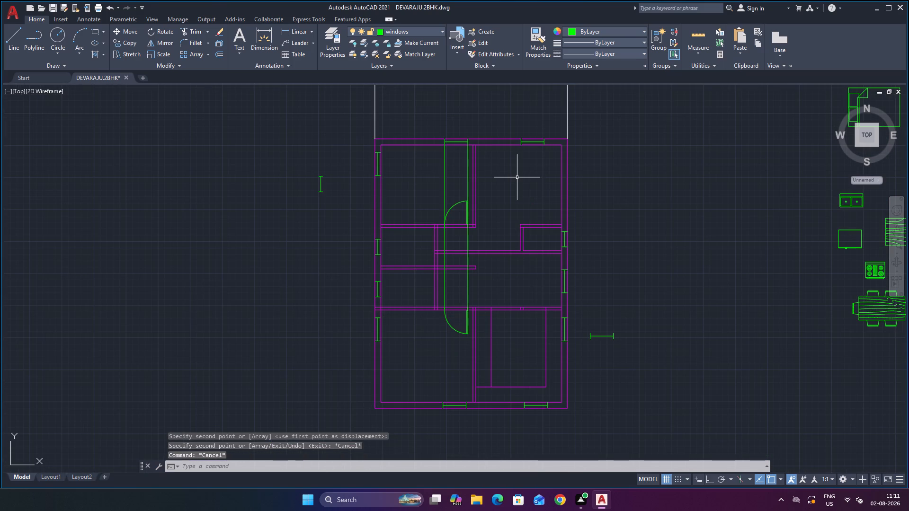
pyautogui.write('TR')
pyautogui.press('Return')
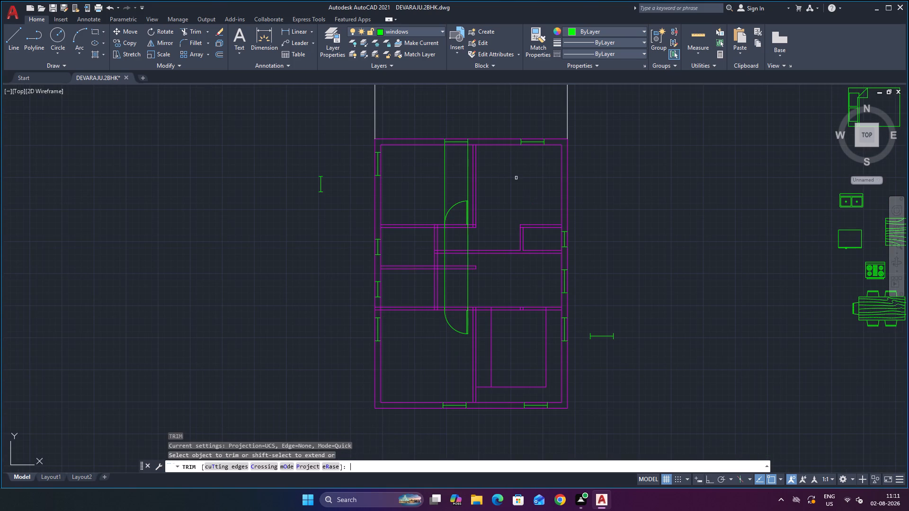
pyautogui.click(482, 291)
pyautogui.click(458, 290)
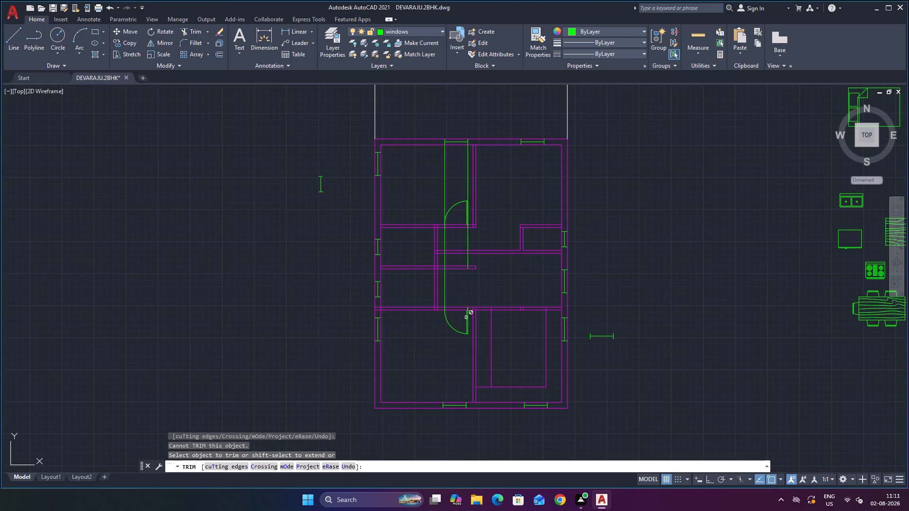
pyautogui.scroll(2, 466, 317)
pyautogui.click(439, 238)
pyautogui.click(406, 245)
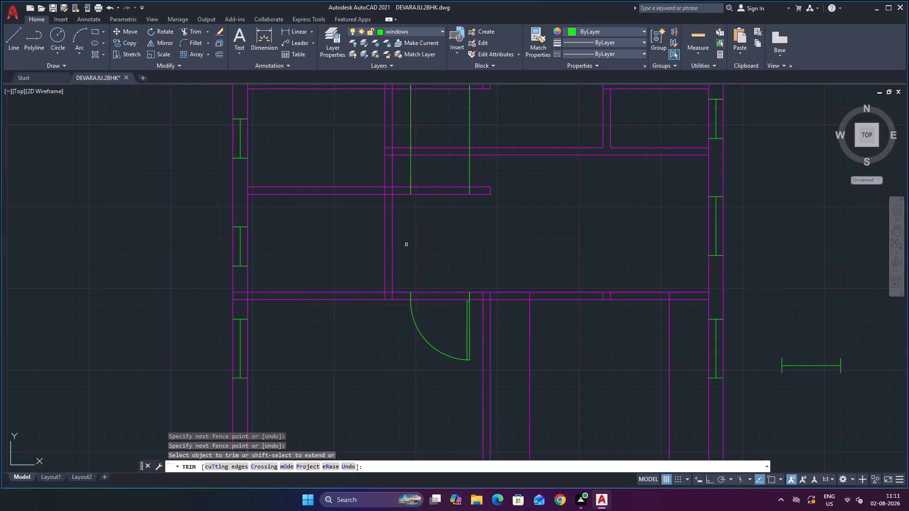
pyautogui.click(402, 171)
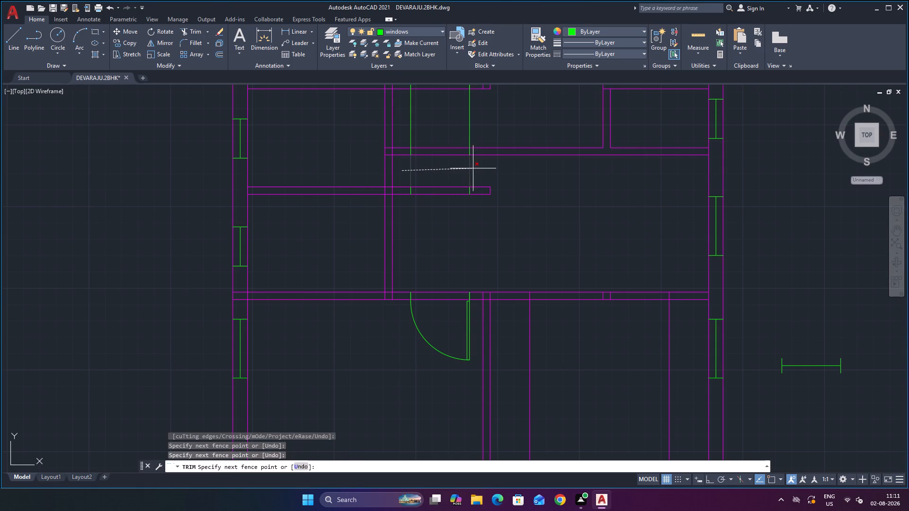
pyautogui.click(486, 167)
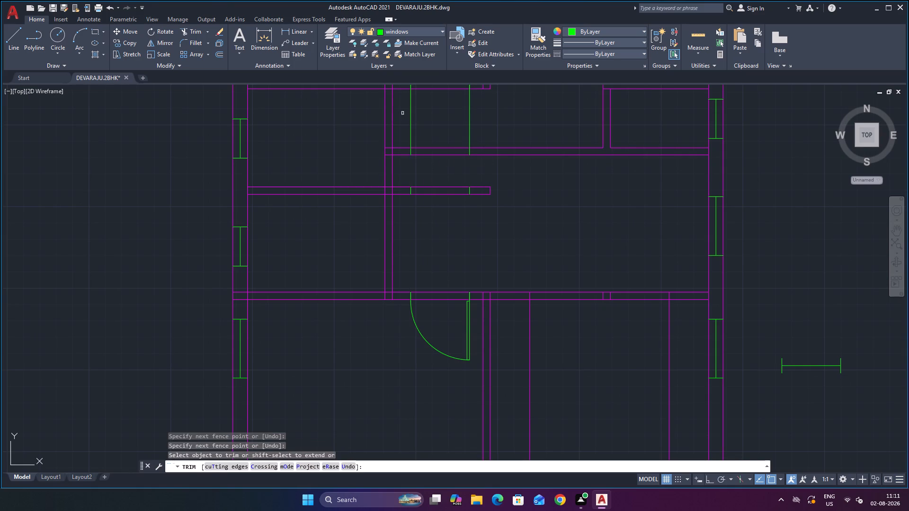
pyautogui.click(402, 113)
pyautogui.click(477, 116)
pyautogui.scroll(-3, 479, 116)
pyautogui.scroll(3, 482, 118)
pyautogui.scroll(-5, 483, 143)
pyautogui.scroll(5, 480, 124)
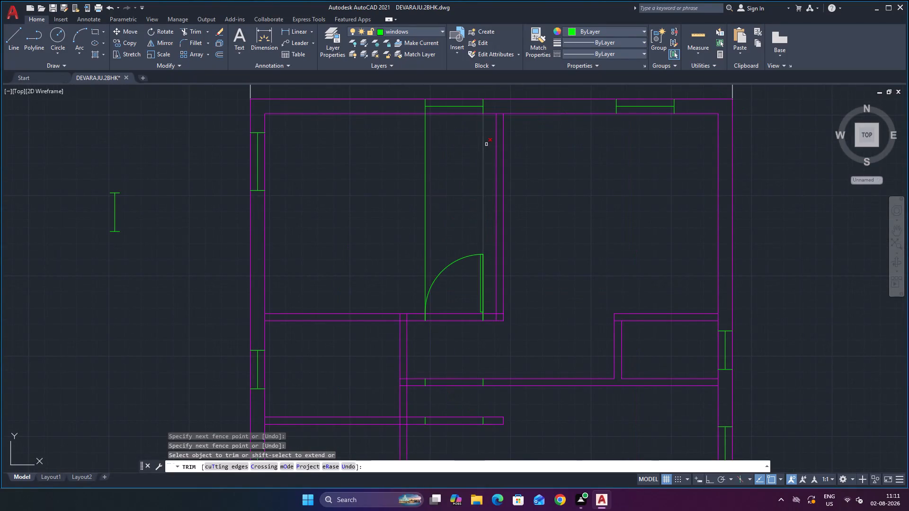
pyautogui.click(487, 147)
pyautogui.click(389, 169)
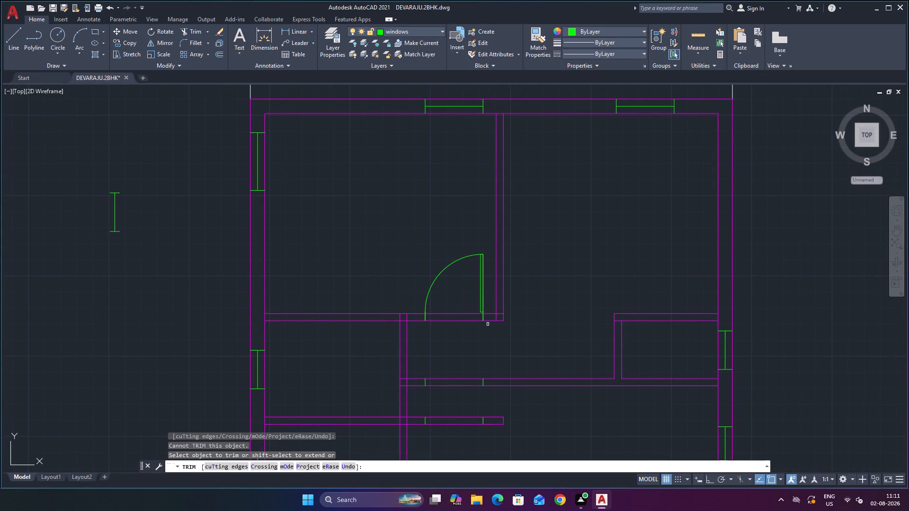
# Trim away the short guide line pieces left inside the two horizontal walls between the northern and southern bedroom doors.
pyautogui.scroll(1, 481, 339)
pyautogui.scroll(-3, 505, 299)
pyautogui.scroll(4, 509, 367)
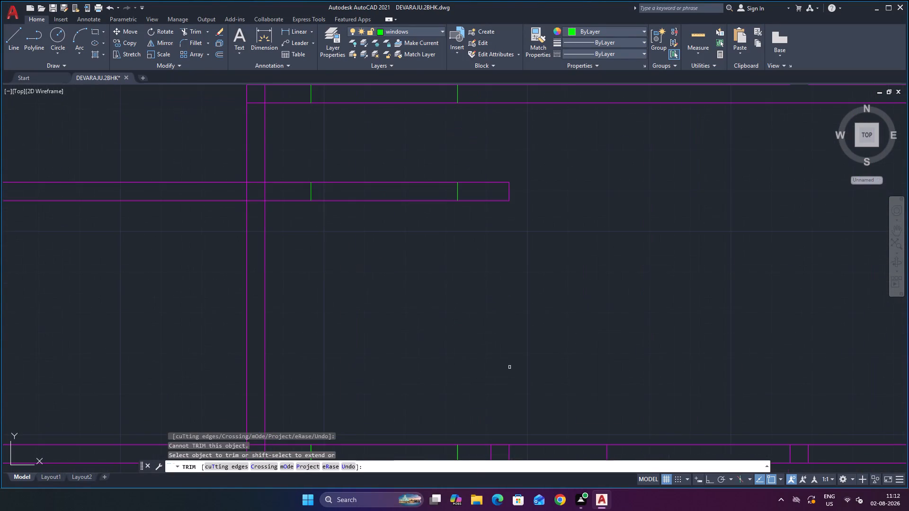
pyautogui.moveTo(296, 91); pyautogui.dragTo(304, 93)
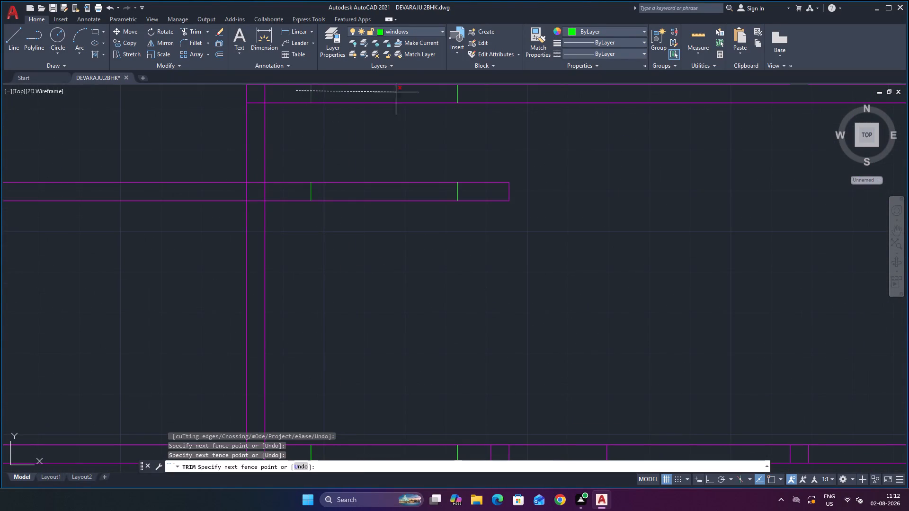
pyautogui.click(473, 94)
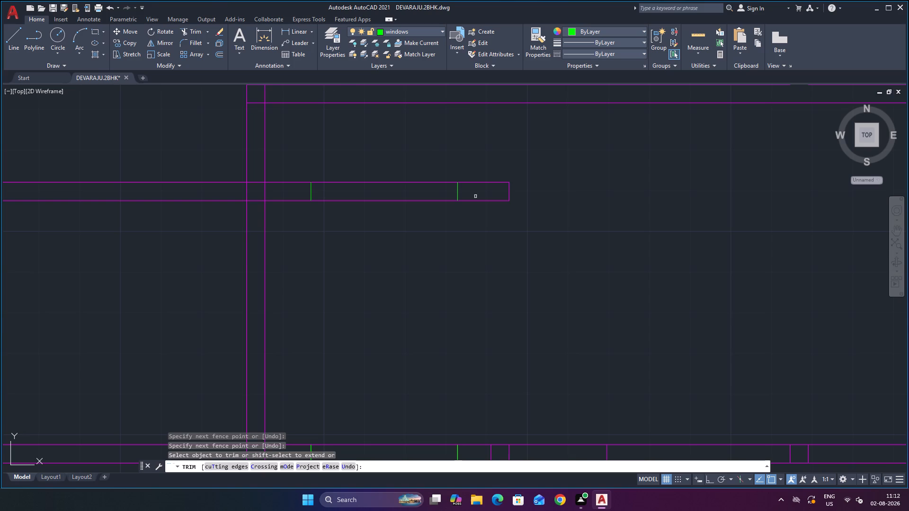
pyautogui.click(476, 189)
pyautogui.click(306, 194)
pyautogui.scroll(-4, 420, 271)
pyautogui.scroll(3, 469, 320)
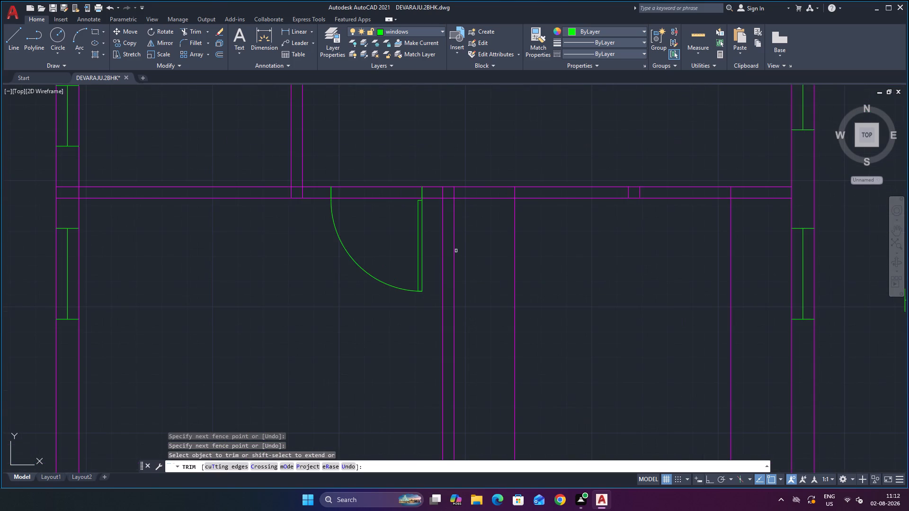
pyautogui.scroll(3, 424, 169)
pyautogui.scroll(-5, 436, 162)
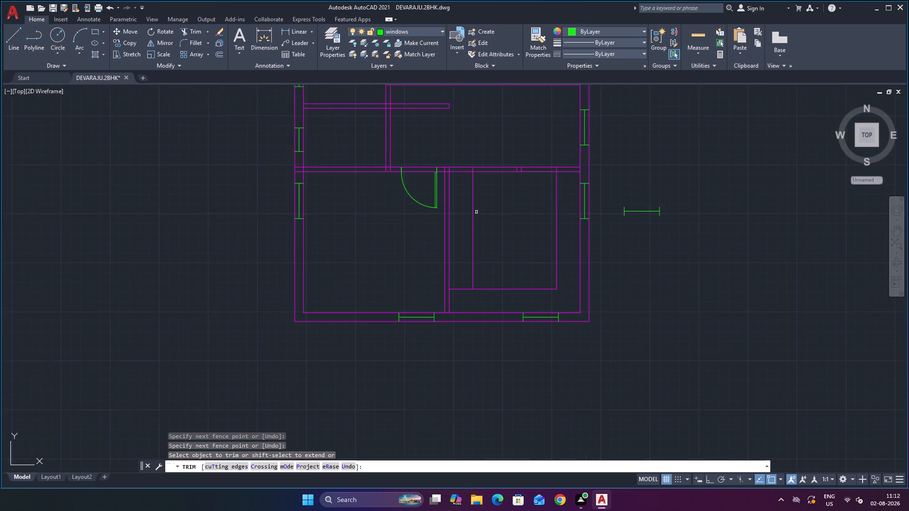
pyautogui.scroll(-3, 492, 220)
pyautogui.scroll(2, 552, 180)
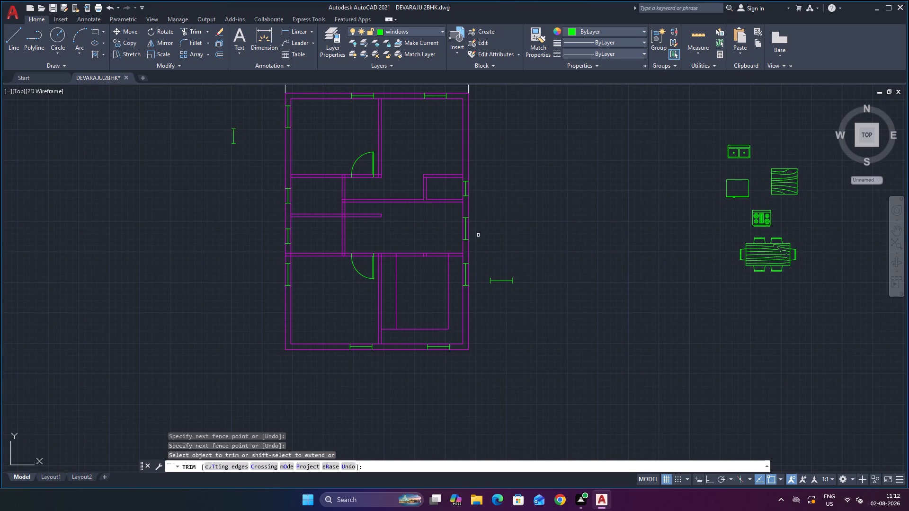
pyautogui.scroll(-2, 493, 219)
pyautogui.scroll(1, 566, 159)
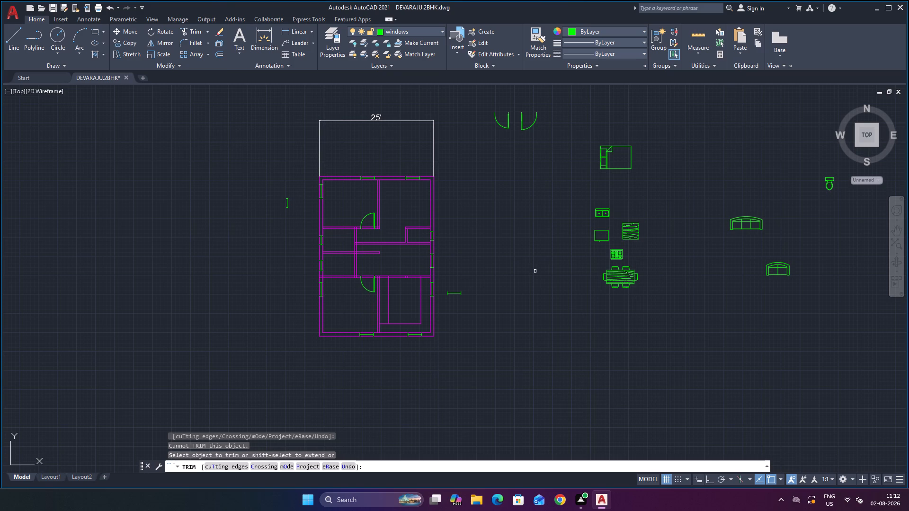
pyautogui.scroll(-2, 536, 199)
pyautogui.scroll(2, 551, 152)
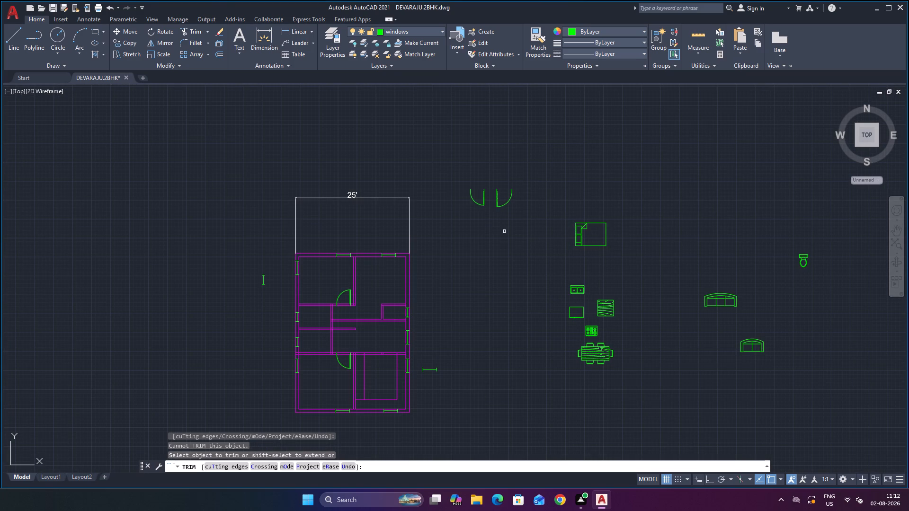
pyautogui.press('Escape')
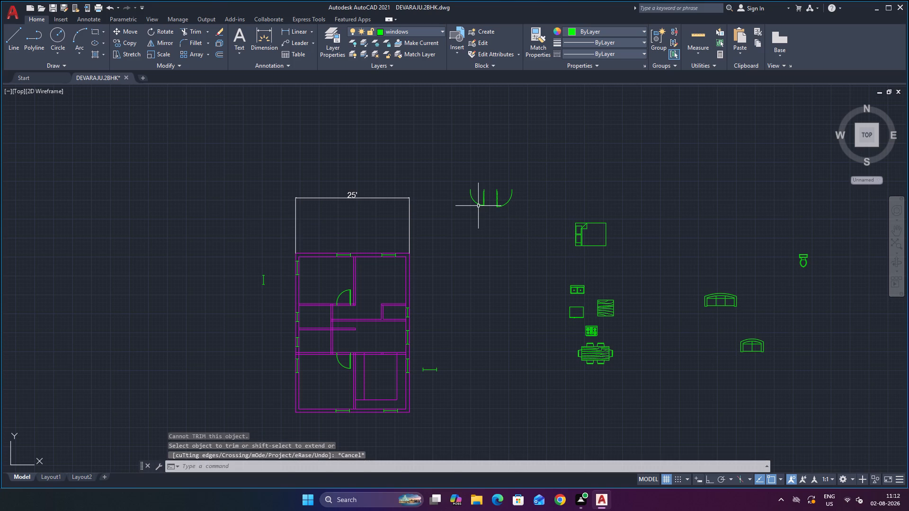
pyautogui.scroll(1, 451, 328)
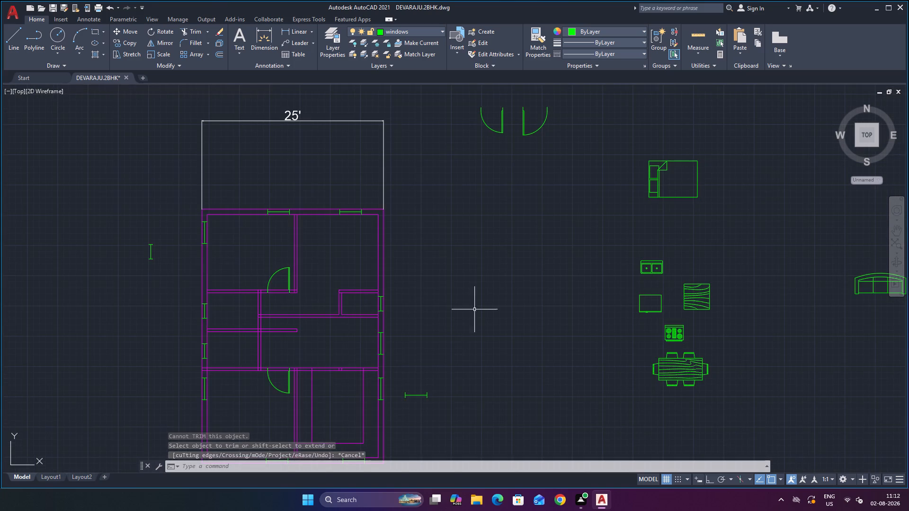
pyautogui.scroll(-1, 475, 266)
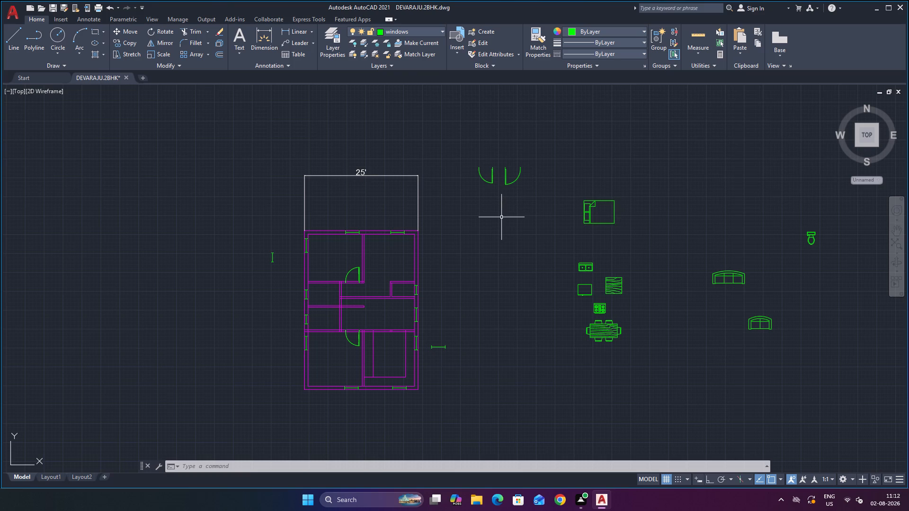
# Draw a short horizontal line across the east wall from the northeast room's inner corner to the outer wall face.
pyautogui.scroll(1, 404, 234)
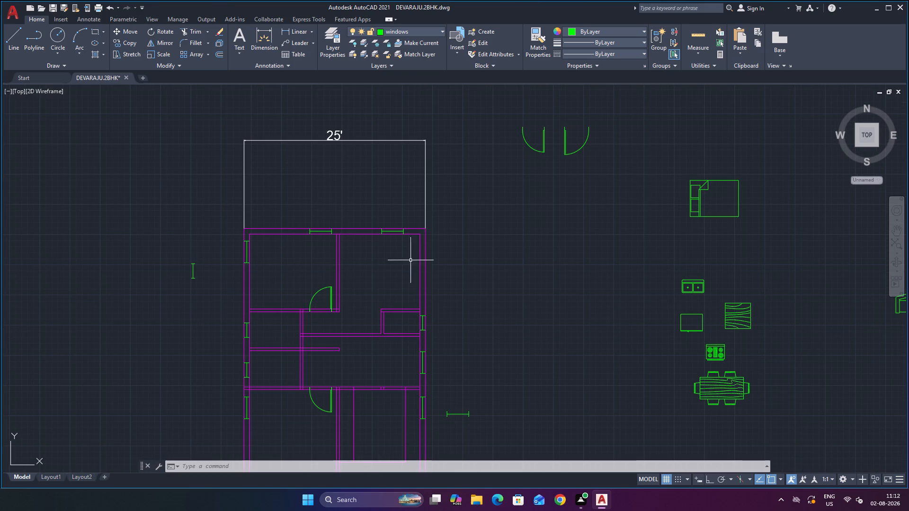
pyautogui.scroll(1, 428, 242)
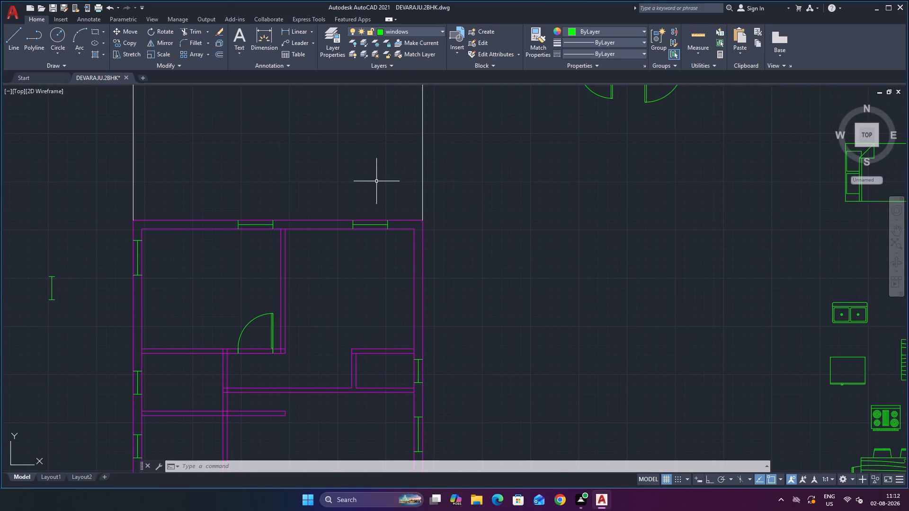
pyautogui.press('l')
pyautogui.press('Return')
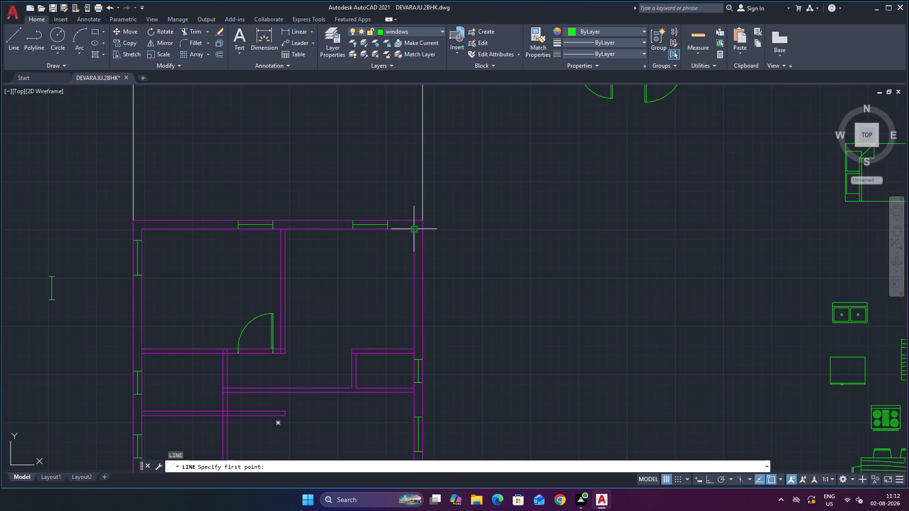
pyautogui.click(412, 230)
pyautogui.click(427, 230)
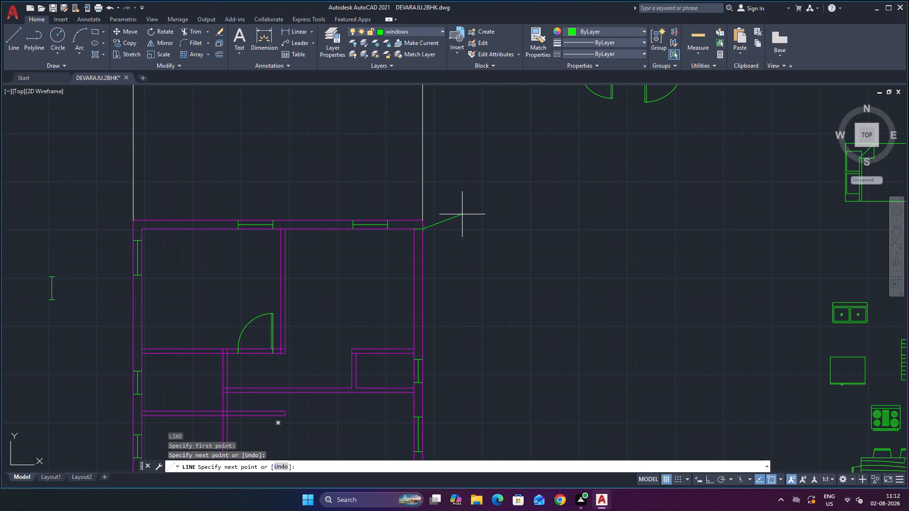
pyautogui.press('Escape')
# Offset the short line at the northeast room's inner corner 1' south within the east wall.
pyautogui.scroll(1, 428, 253)
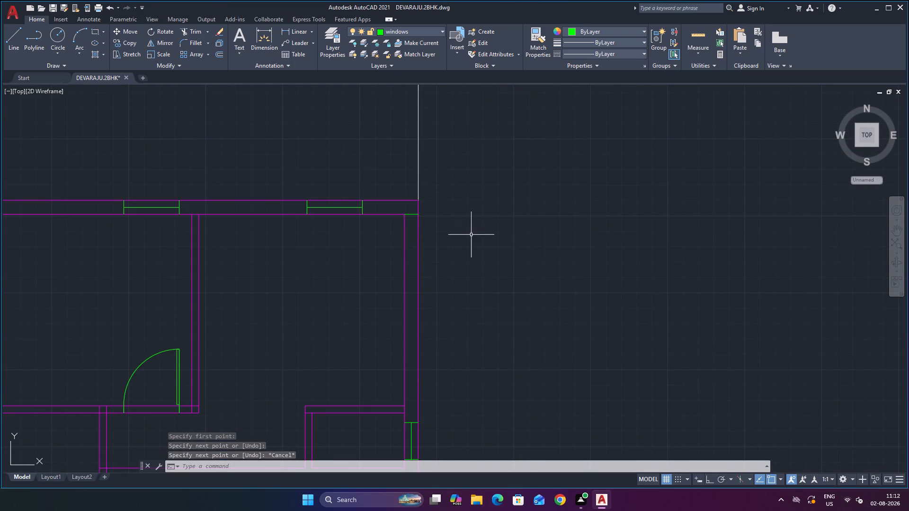
pyautogui.scroll(-1, 473, 233)
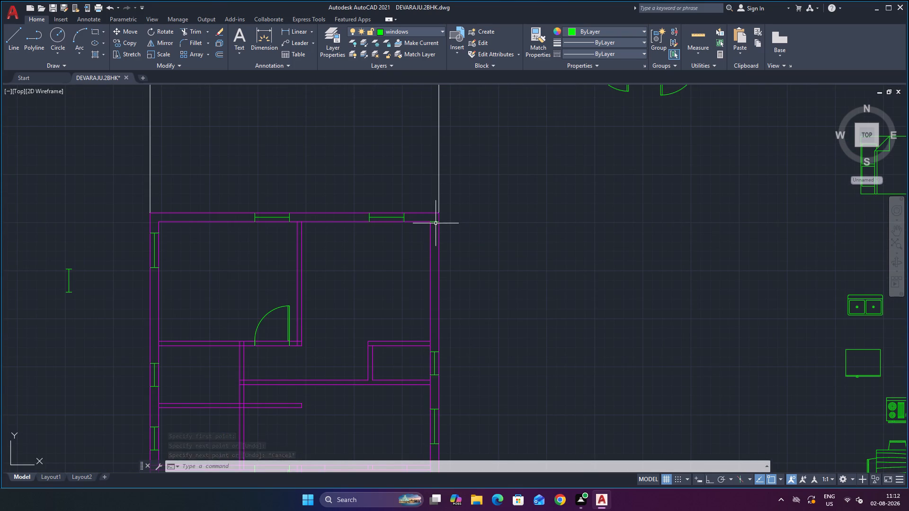
pyautogui.press('o')
pyautogui.press('Return')
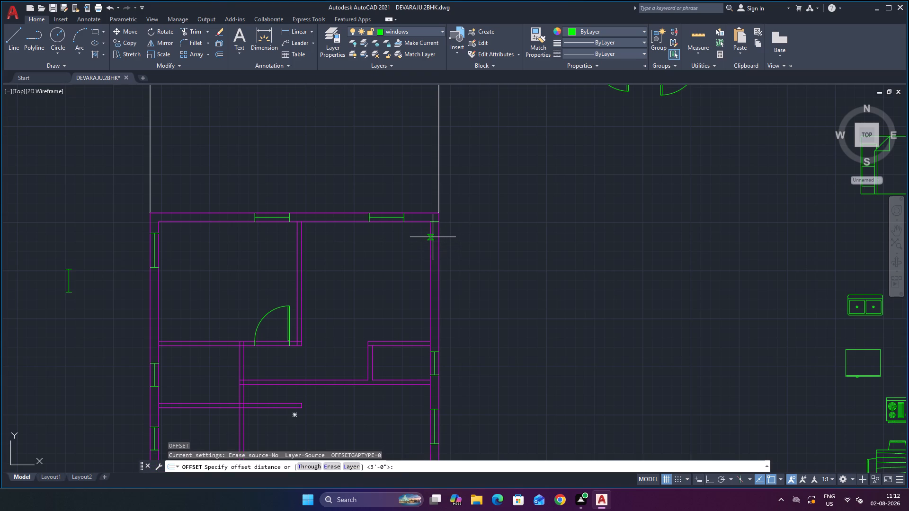
pyautogui.write("1'")
pyautogui.press('Return')
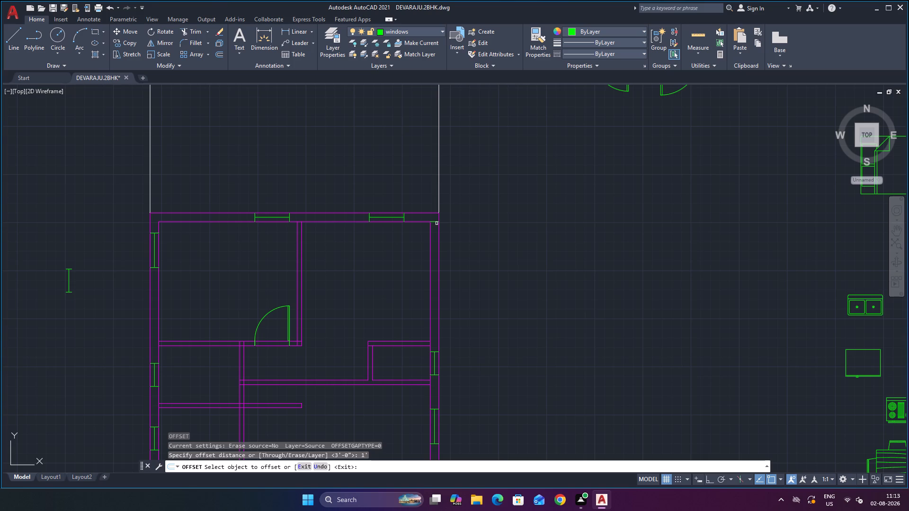
pyautogui.click(435, 222)
pyautogui.click(434, 239)
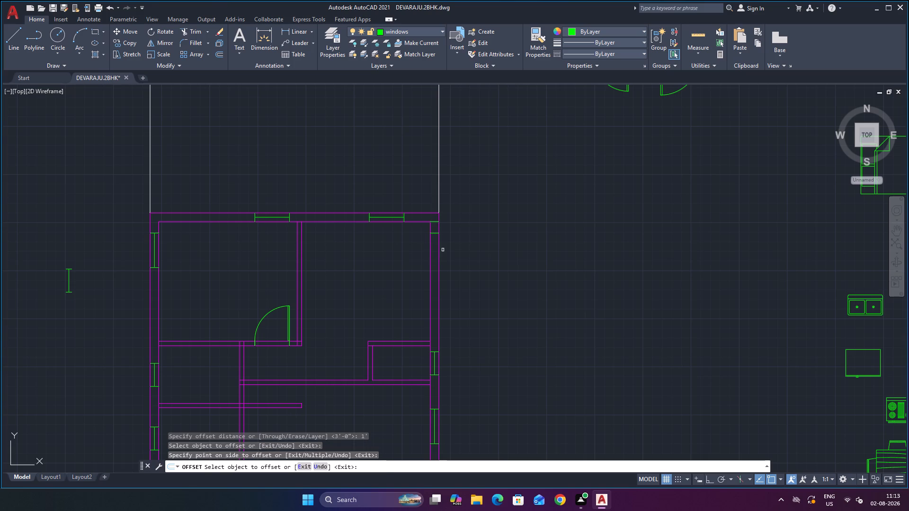
pyautogui.press('Escape')
# Offset the new line in the east wall 4' further south to mark the other side of the opening.
pyautogui.press('o')
pyautogui.press('Return')
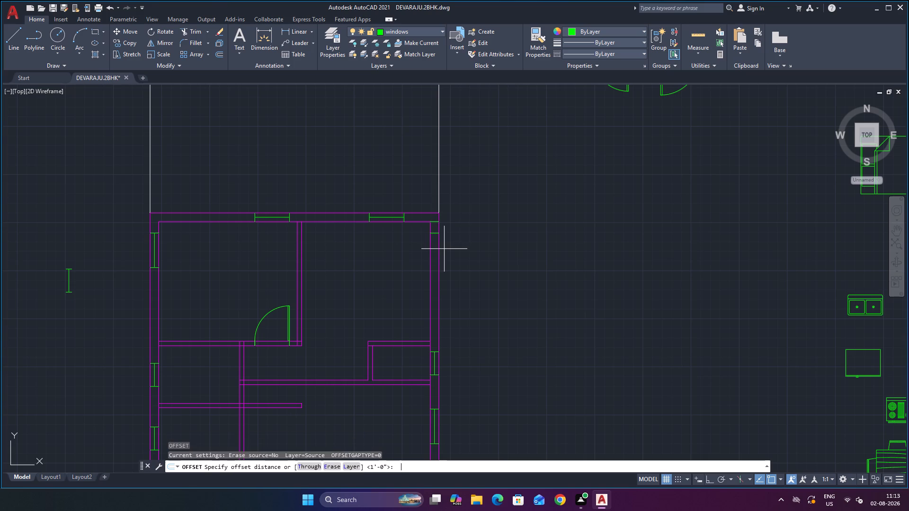
pyautogui.write("4'")
pyautogui.press('Return')
pyautogui.click(434, 233)
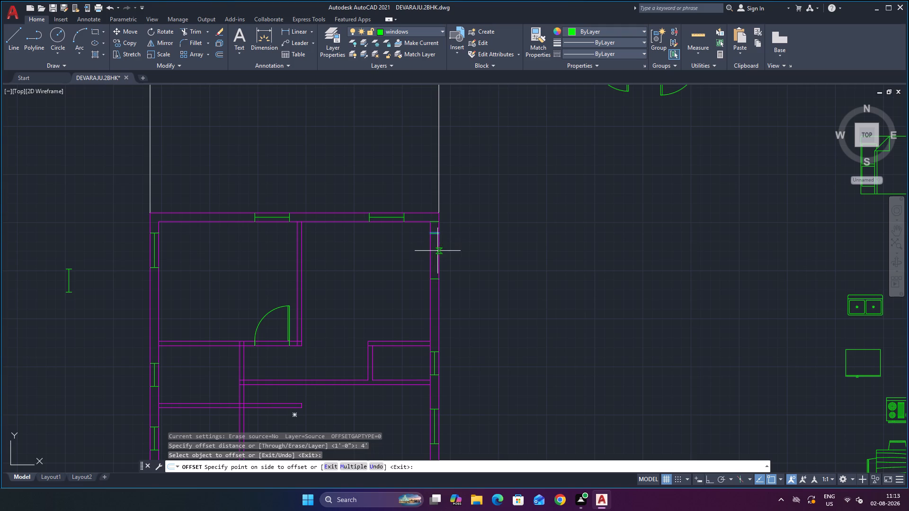
pyautogui.click(435, 265)
pyautogui.press('Escape')
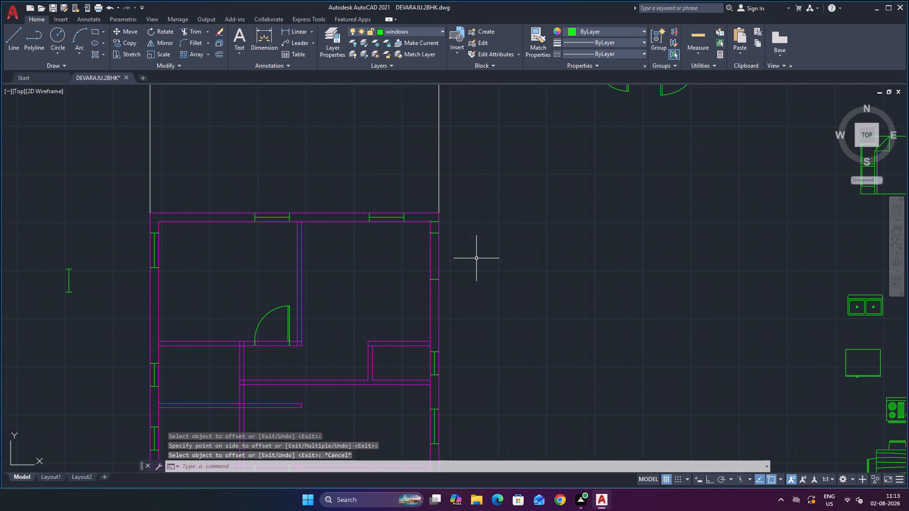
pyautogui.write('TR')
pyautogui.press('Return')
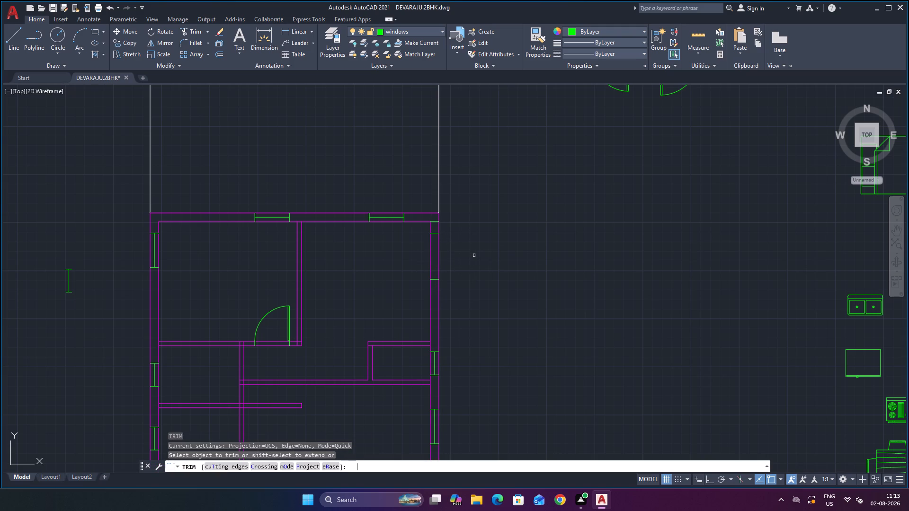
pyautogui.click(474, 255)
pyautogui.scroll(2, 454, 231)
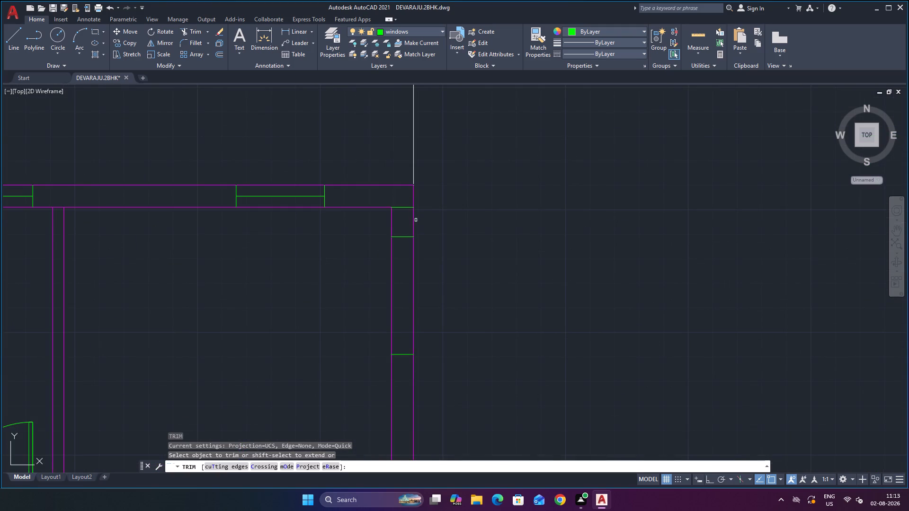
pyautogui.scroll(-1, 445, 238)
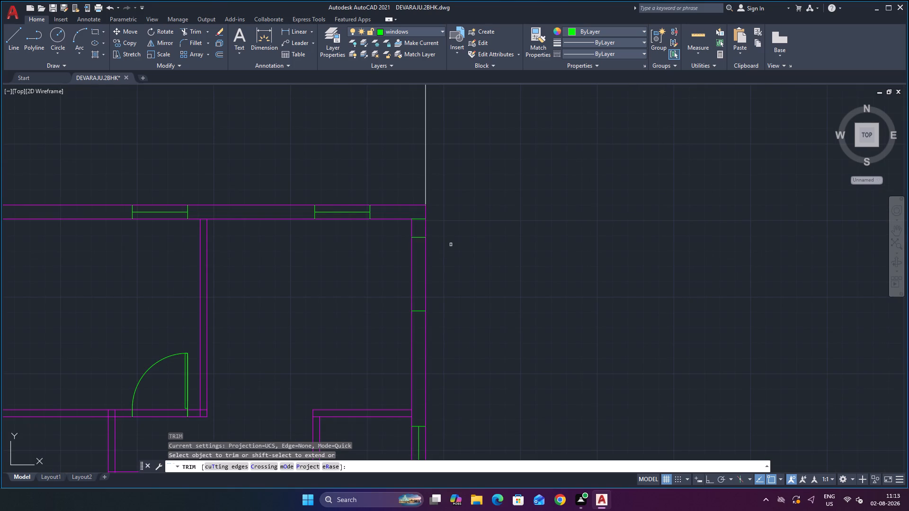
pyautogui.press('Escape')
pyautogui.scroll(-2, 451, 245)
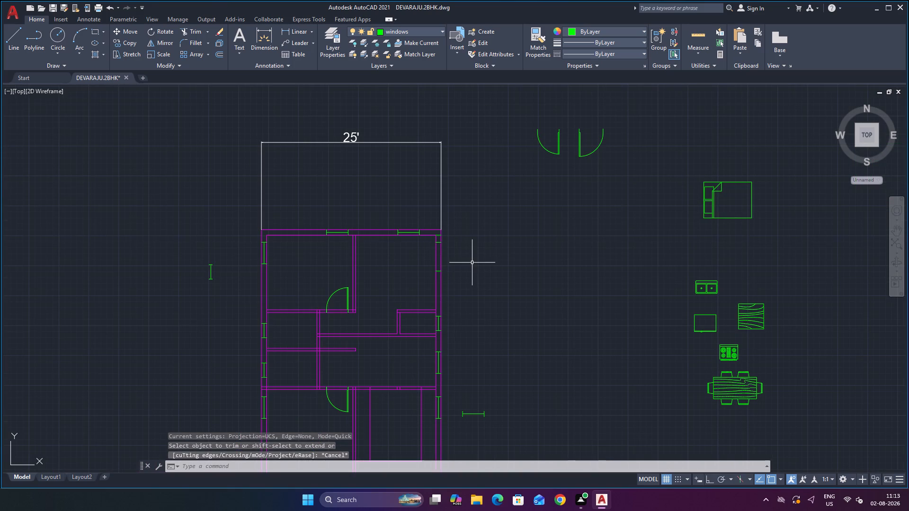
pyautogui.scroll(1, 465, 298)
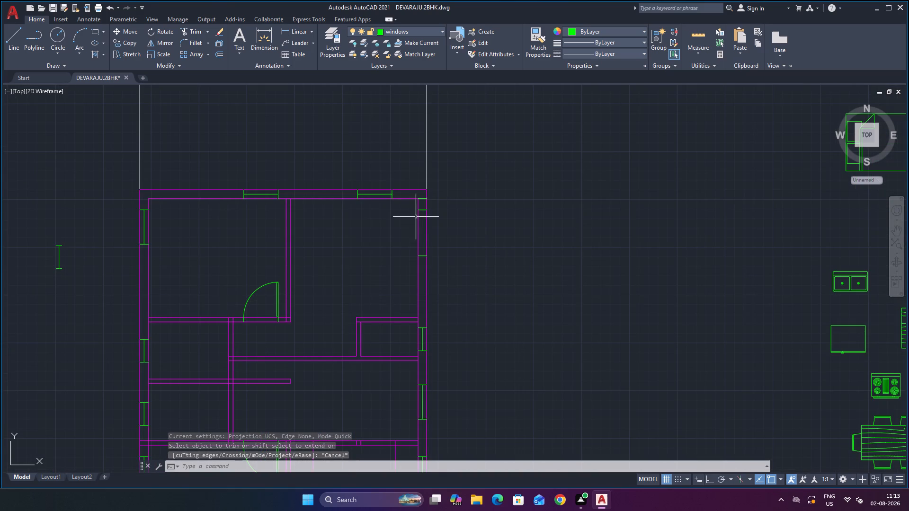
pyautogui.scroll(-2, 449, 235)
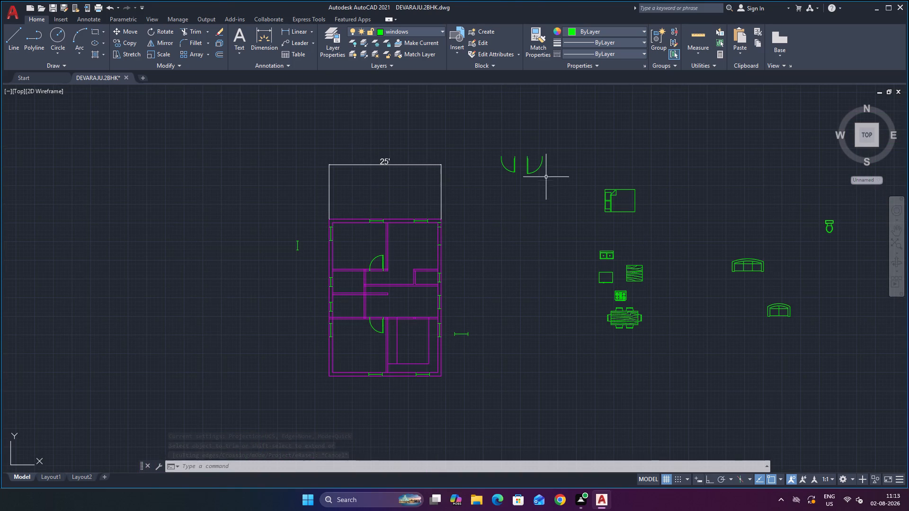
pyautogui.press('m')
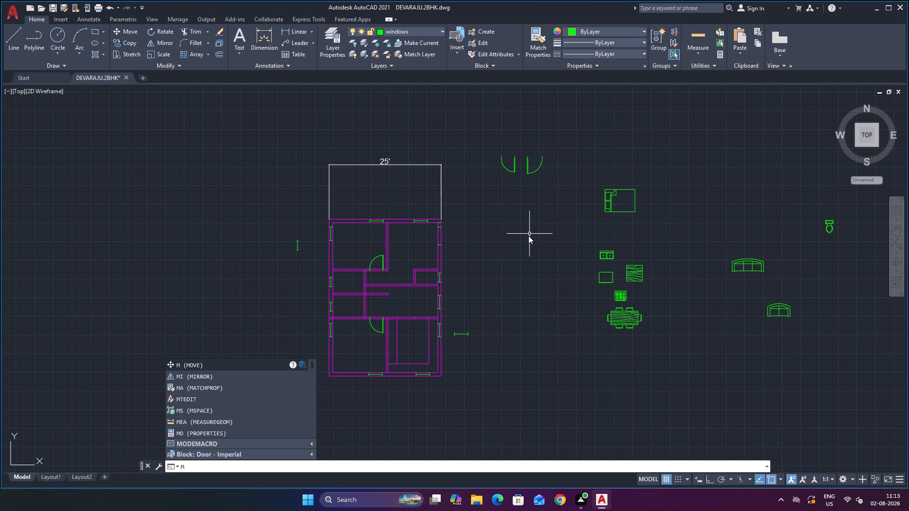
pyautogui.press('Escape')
# Mirror the eastern of the two loose door blocks north of the furniture about a vertical axis just east of it, keeping the original.
pyautogui.scroll(1, 554, 175)
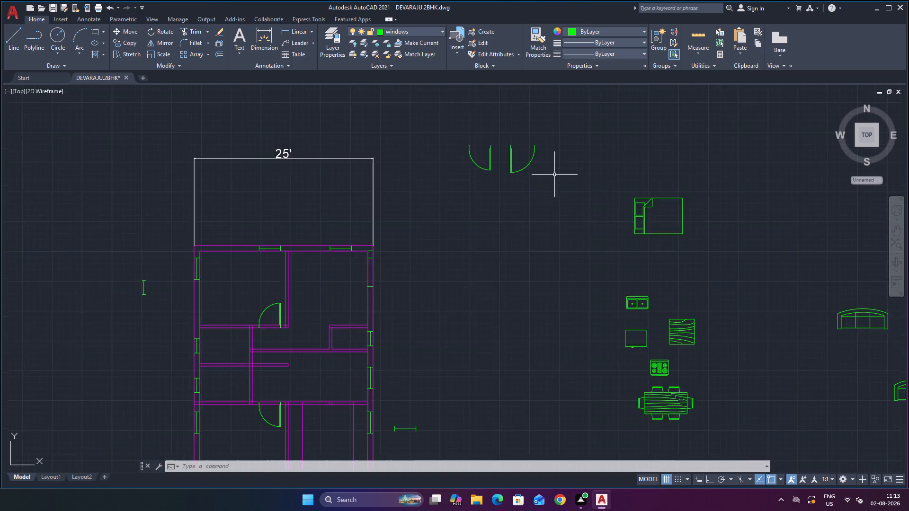
pyautogui.scroll(1, 554, 175)
pyautogui.scroll(-2, 554, 167)
pyautogui.scroll(2, 539, 142)
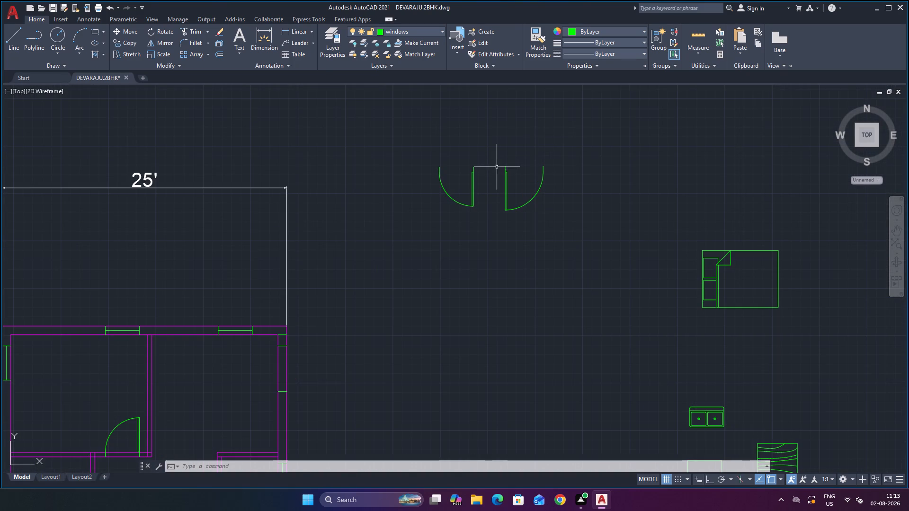
pyautogui.scroll(-1, 519, 145)
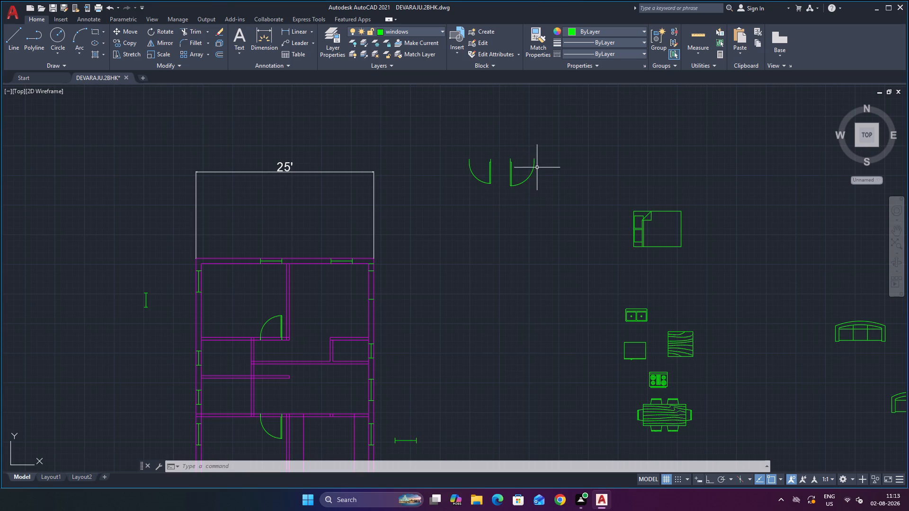
pyautogui.click(534, 163)
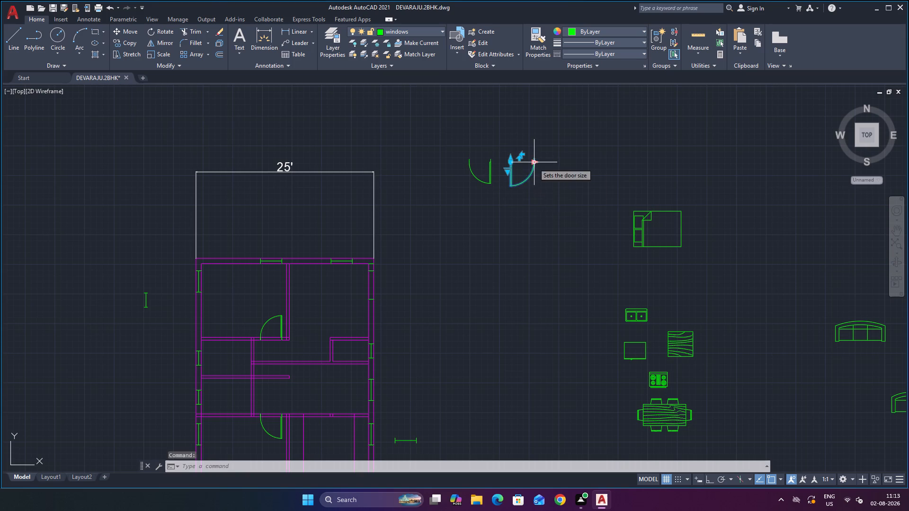
pyautogui.press('Escape')
pyautogui.write('MI')
pyautogui.press('Return')
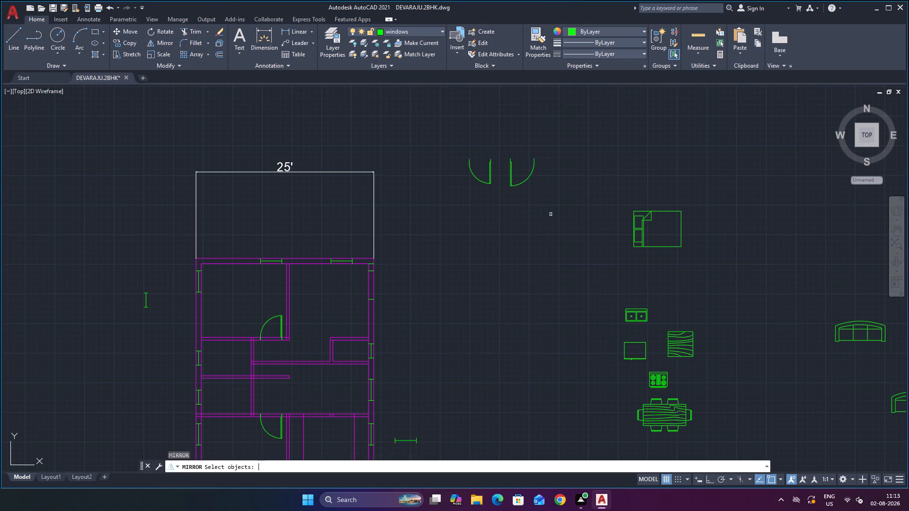
pyautogui.click(513, 186)
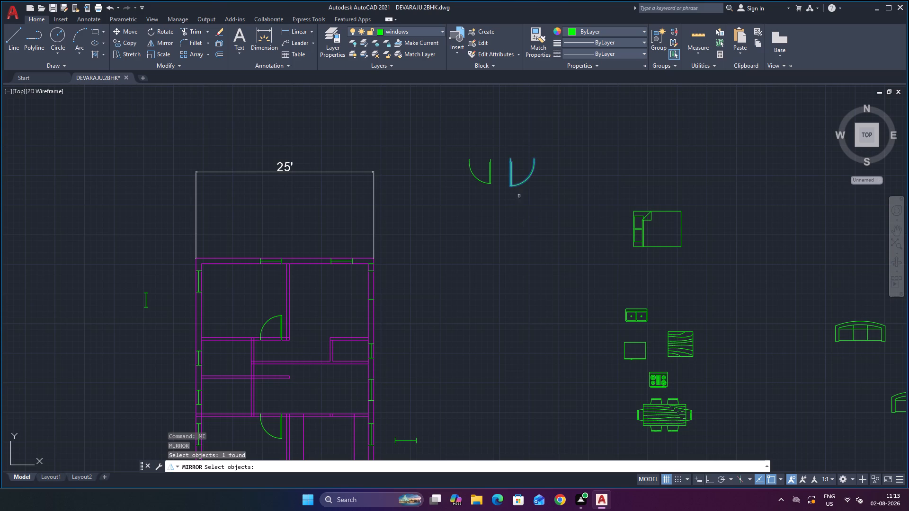
pyautogui.press('Return')
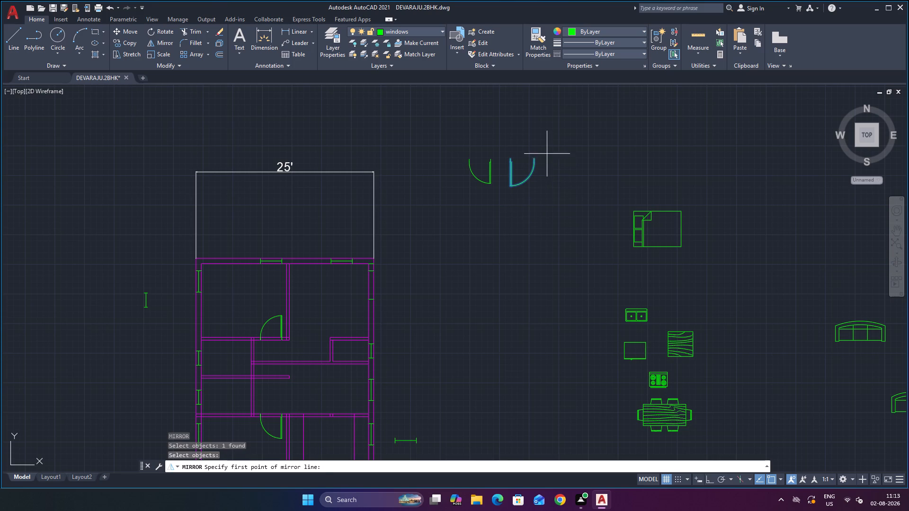
pyautogui.click(547, 154)
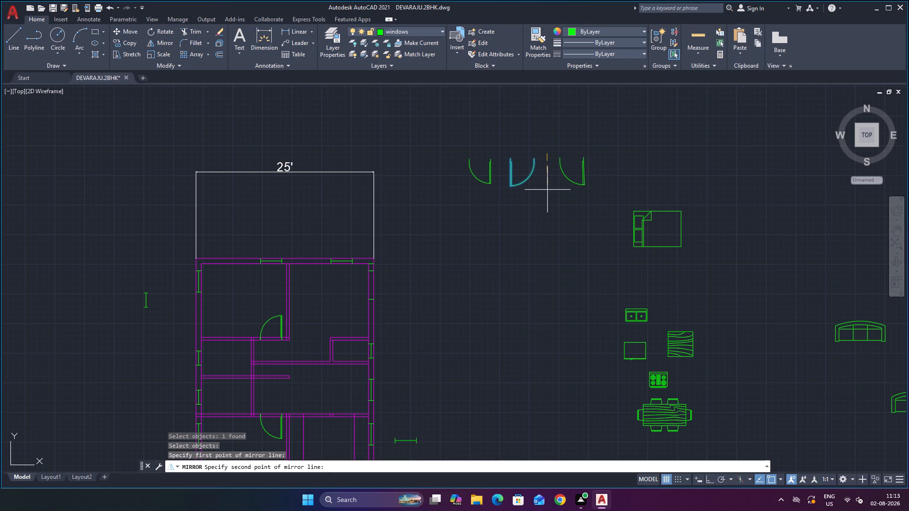
pyautogui.press('F8')
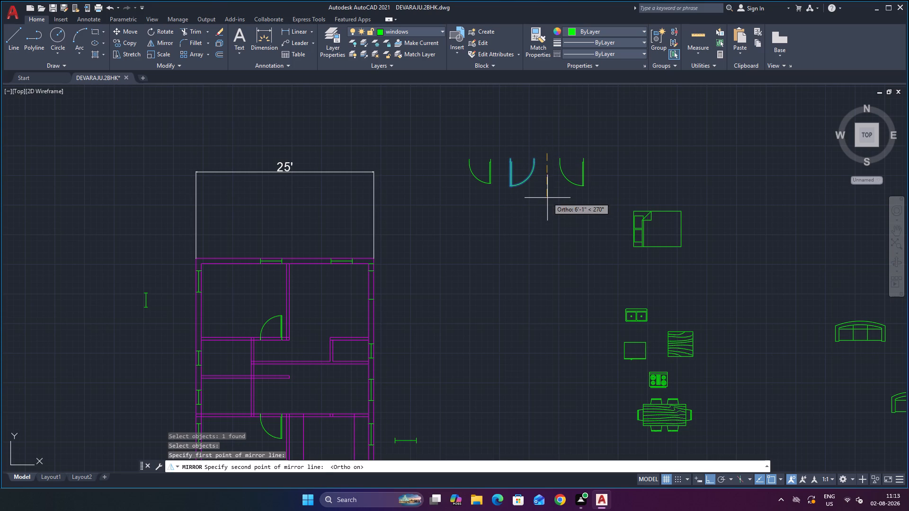
pyautogui.click(548, 203)
pyautogui.press('Return')
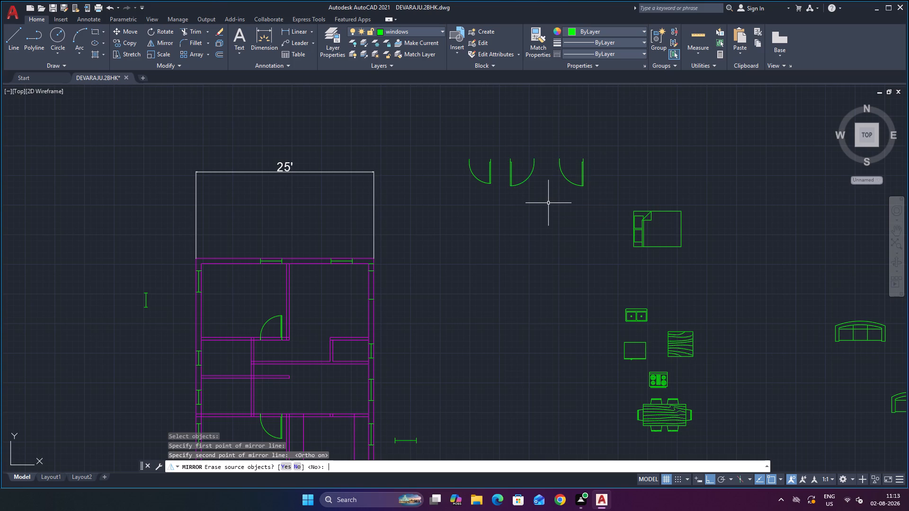
pyautogui.click(548, 203)
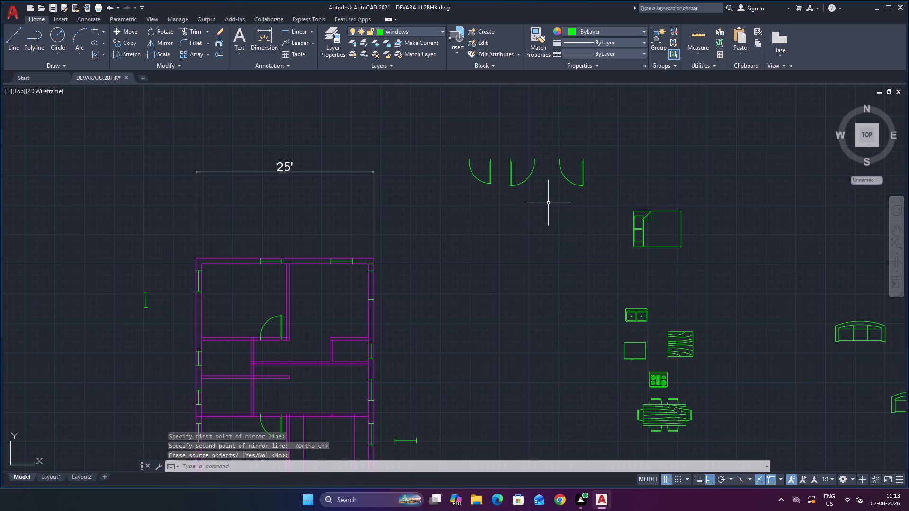
pyautogui.press('Escape')
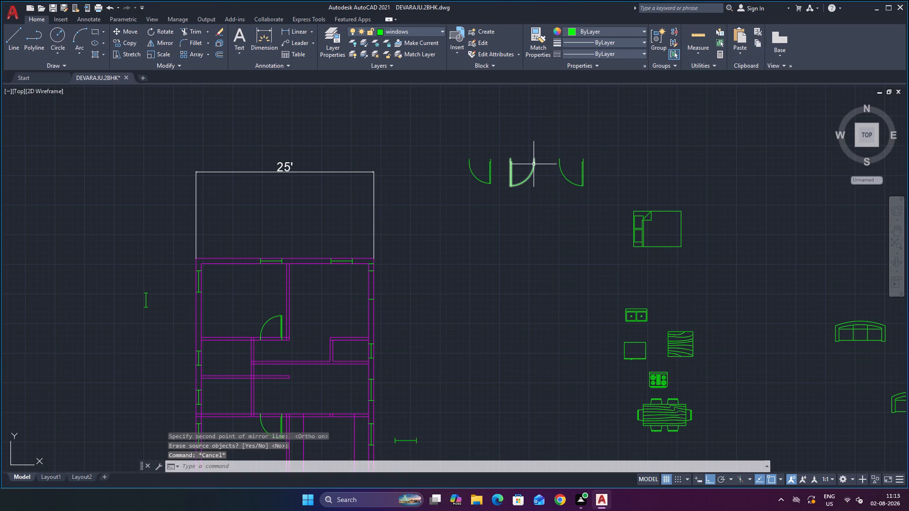
# Move the original door block east so the upper end of its swing meets the mirrored door, with ortho off.
pyautogui.click(534, 164)
pyautogui.press('m')
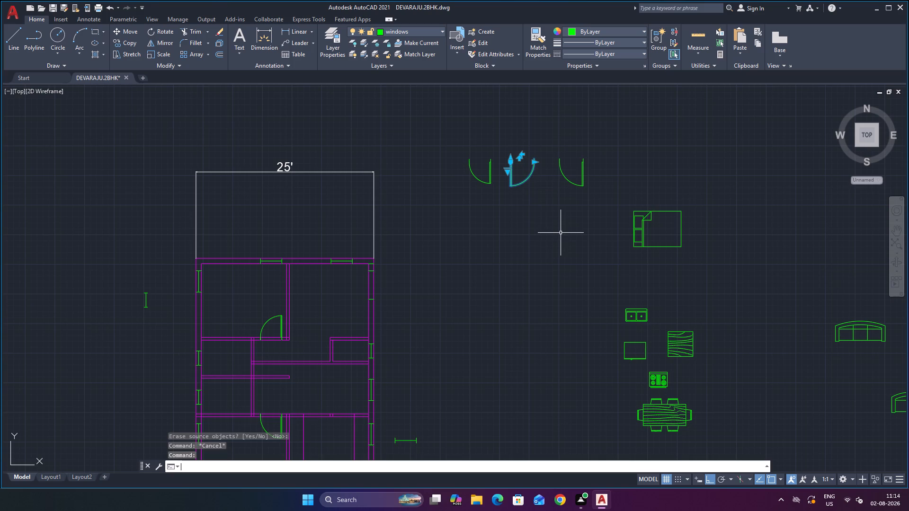
pyautogui.press('Return')
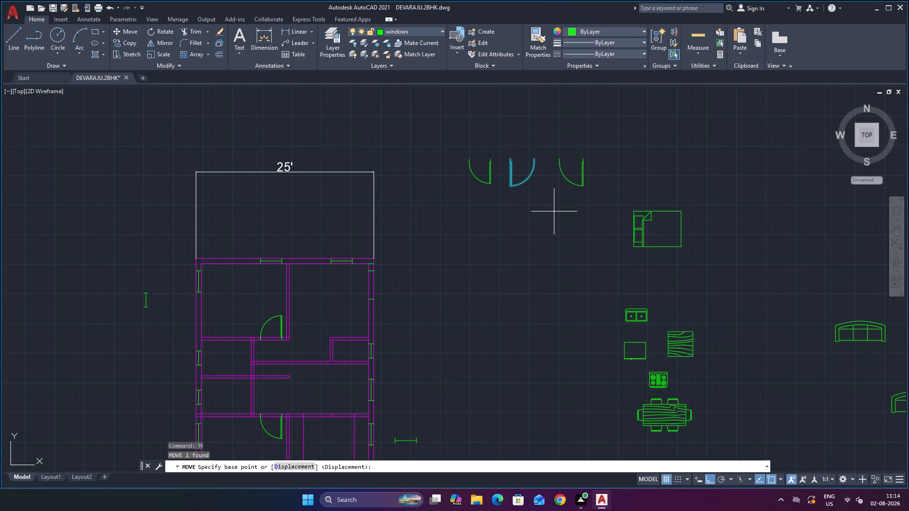
pyautogui.scroll(1, 551, 200)
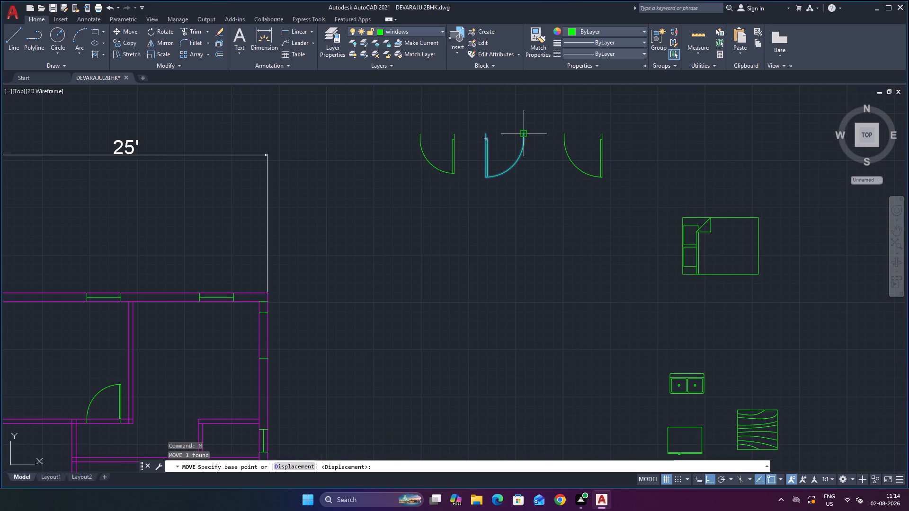
pyautogui.click(526, 134)
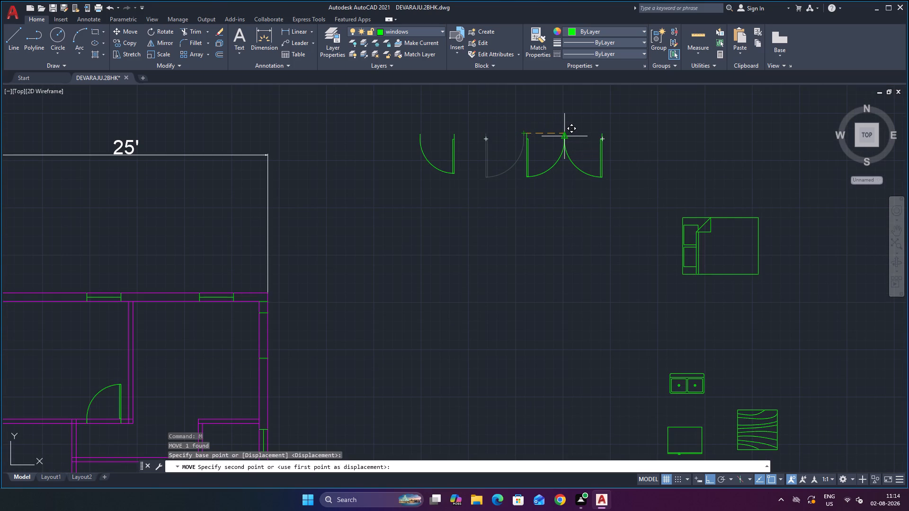
pyautogui.press('F8')
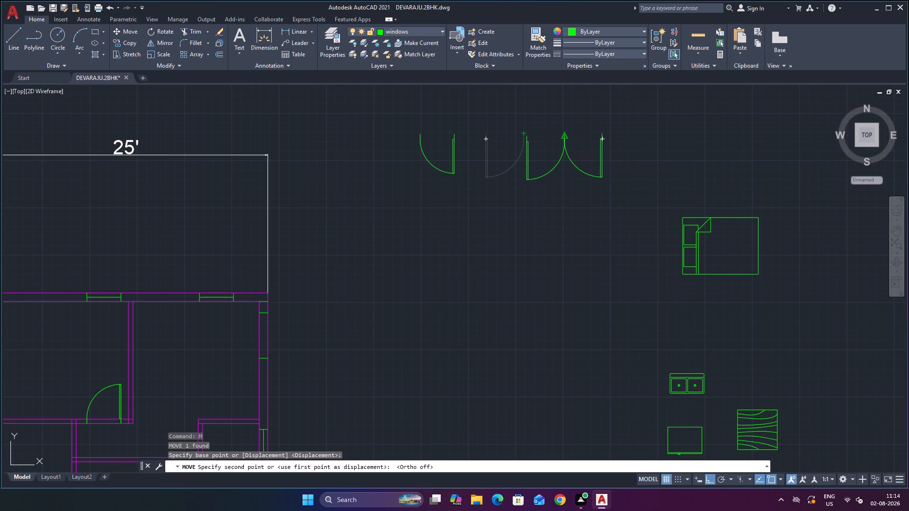
pyautogui.click(563, 136)
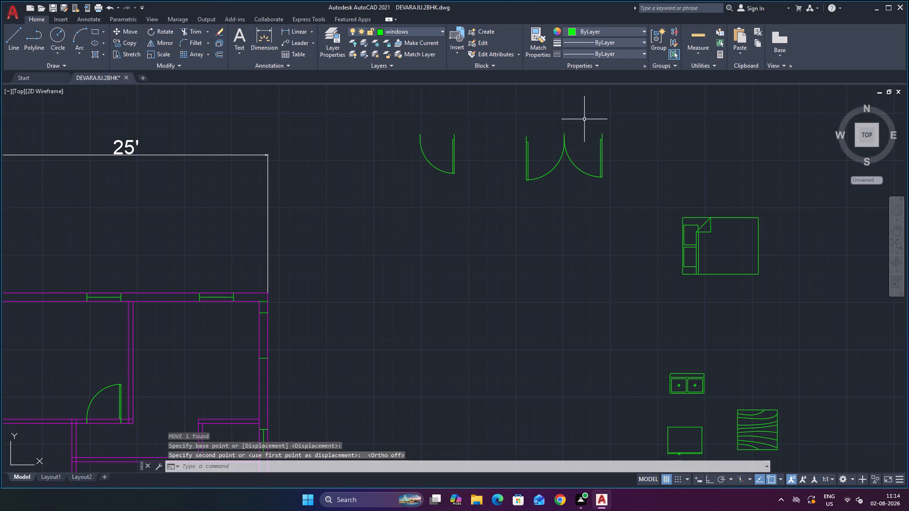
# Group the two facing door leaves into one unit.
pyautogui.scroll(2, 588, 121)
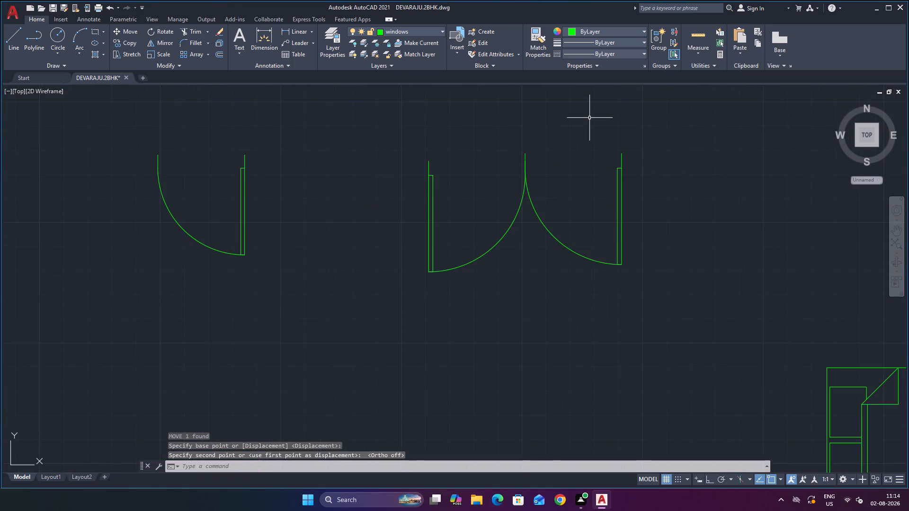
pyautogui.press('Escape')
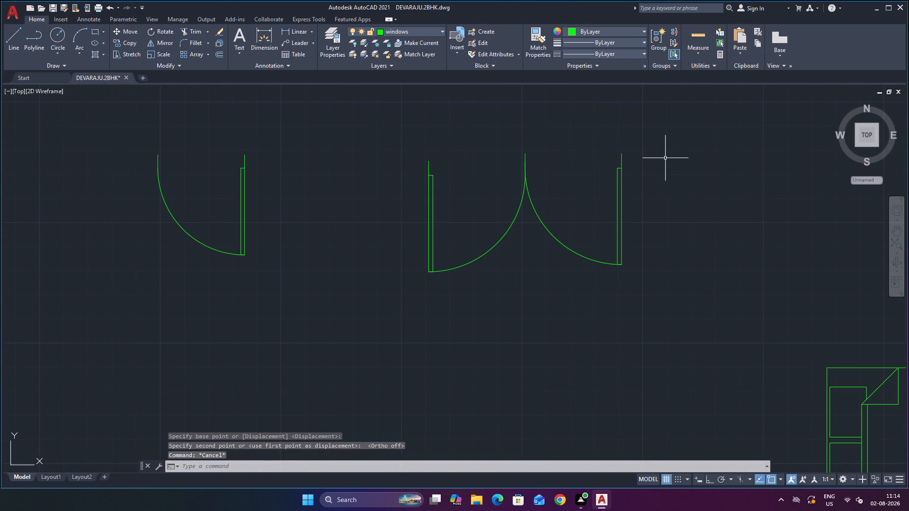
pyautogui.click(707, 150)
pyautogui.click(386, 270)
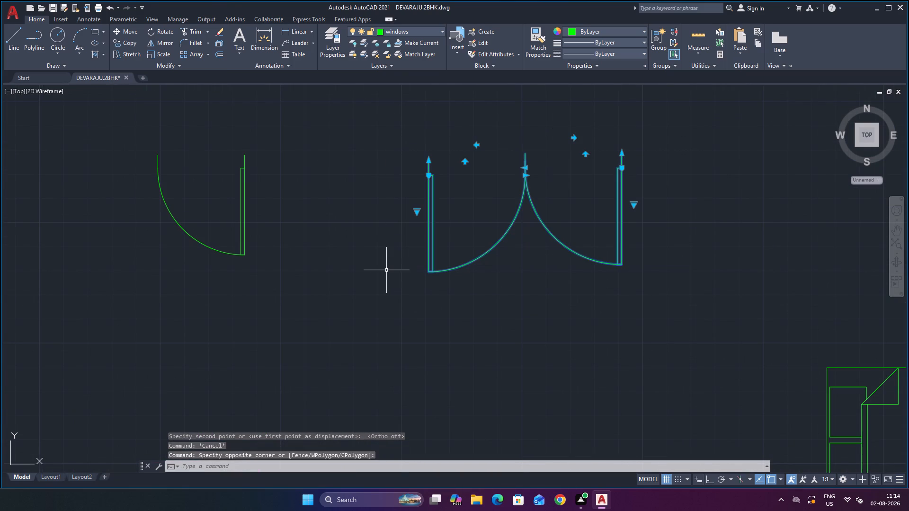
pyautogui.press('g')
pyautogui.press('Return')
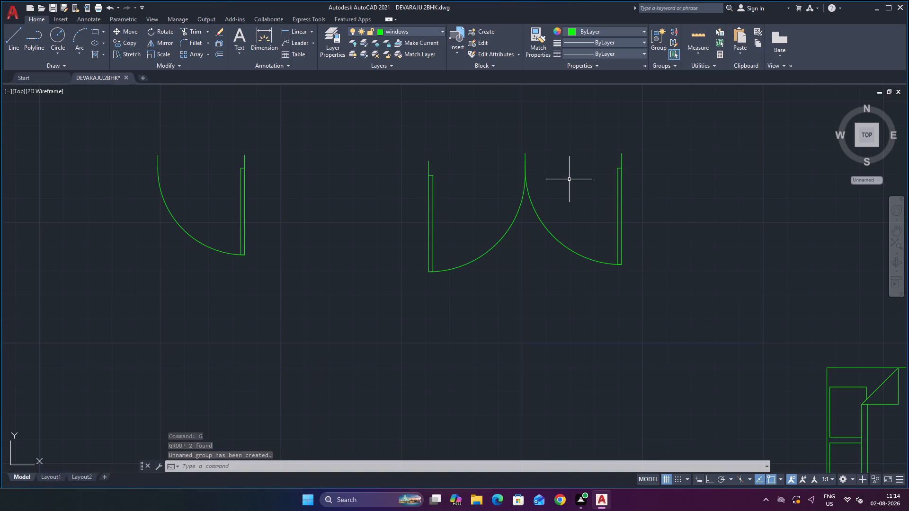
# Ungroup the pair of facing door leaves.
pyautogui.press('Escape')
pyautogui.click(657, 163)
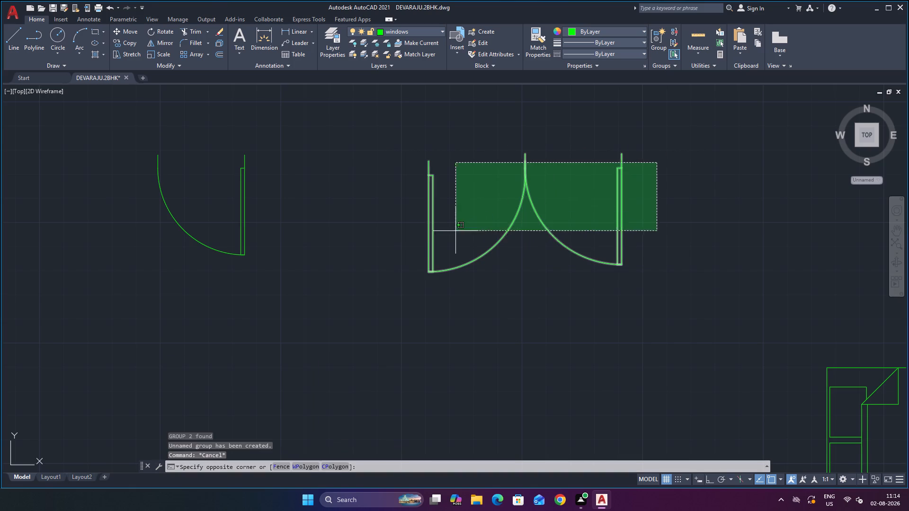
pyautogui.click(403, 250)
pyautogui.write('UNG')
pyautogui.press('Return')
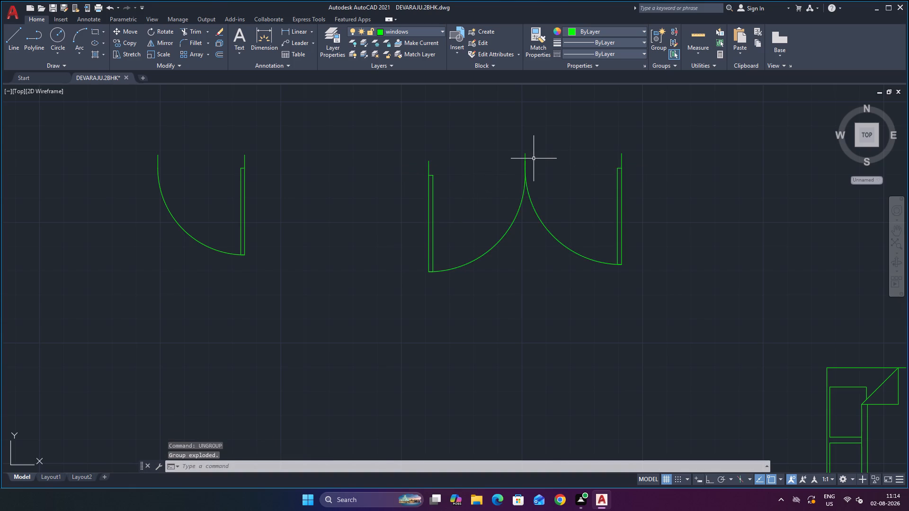
# Move the western leaf of the pair a short distance west, leaving a gap between the two leaves.
pyautogui.scroll(1, 534, 159)
pyautogui.click(504, 250)
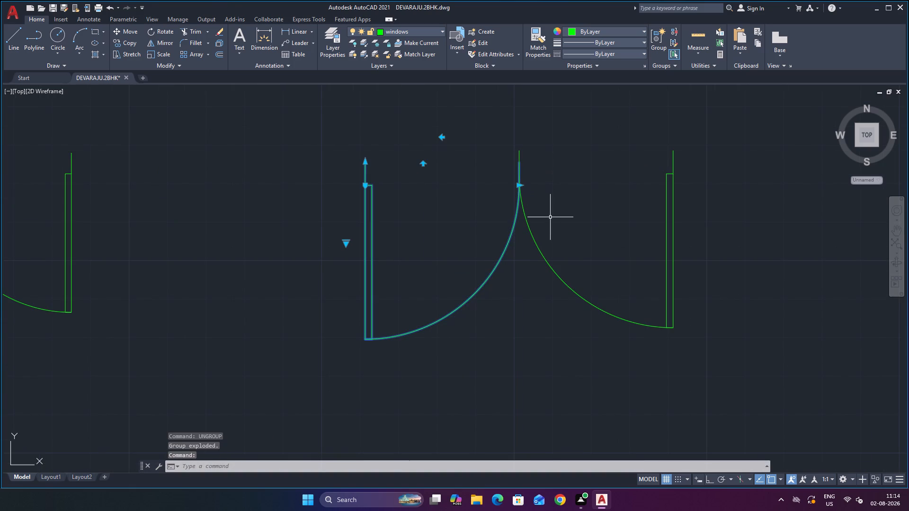
pyautogui.press('m')
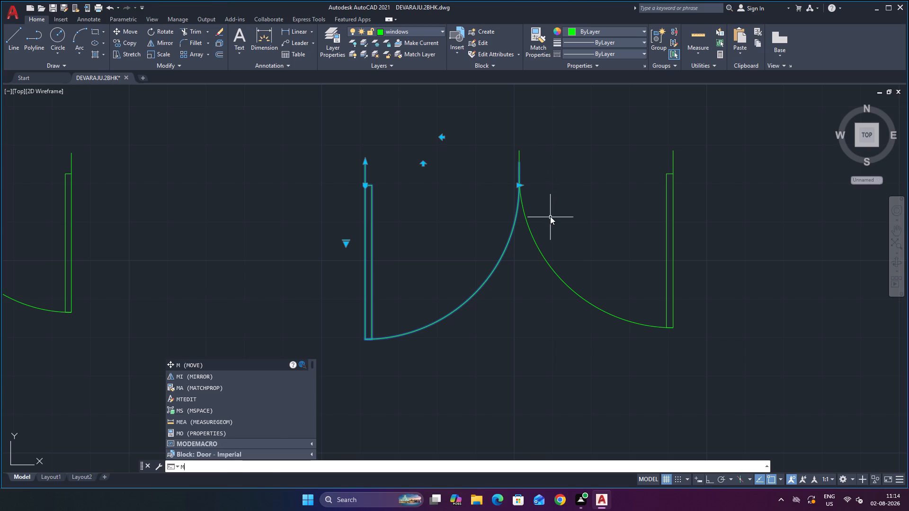
pyautogui.press('Return')
pyautogui.click(504, 255)
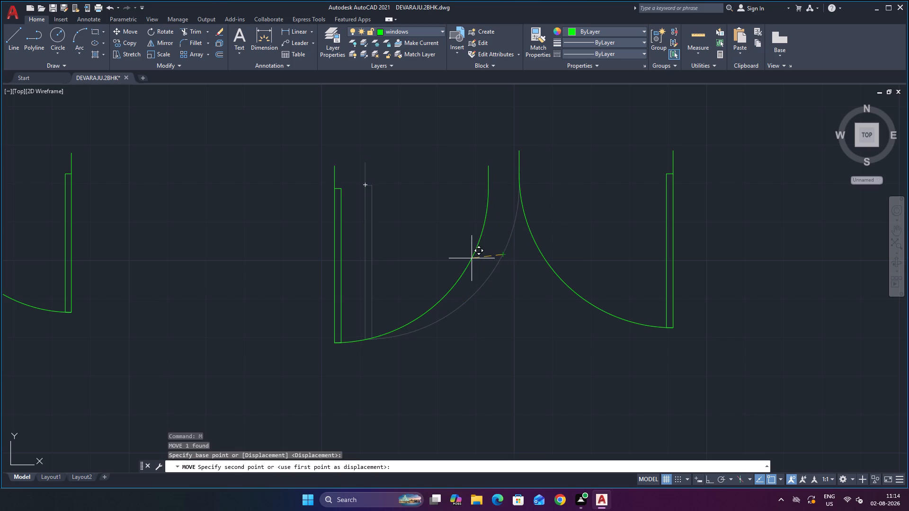
pyautogui.click(472, 258)
pyautogui.press('Escape')
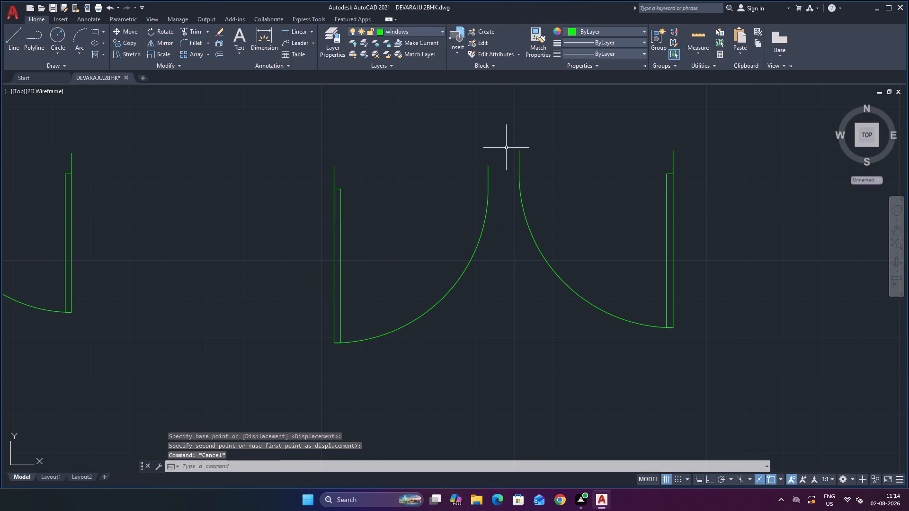
# Move the western door leaf so the upper end of its swing meets the upper end of the eastern leaf's swing.
pyautogui.press('m')
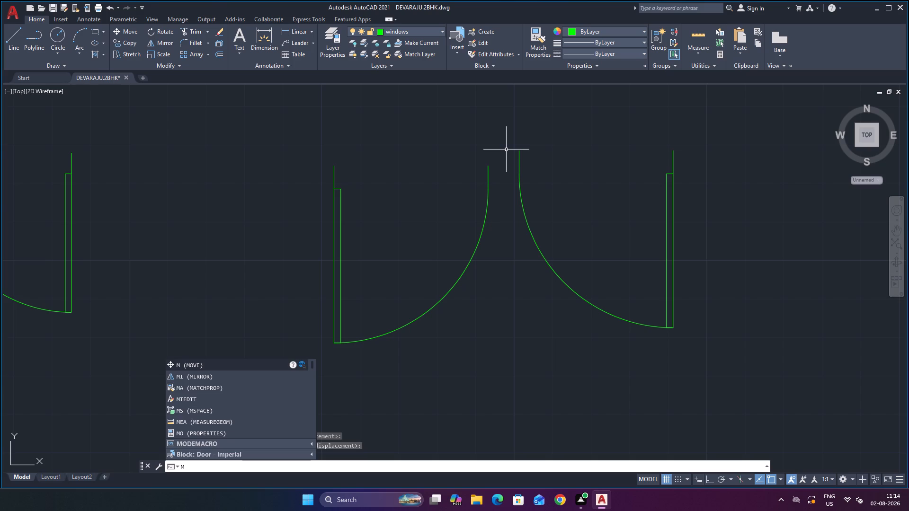
pyautogui.press('Return')
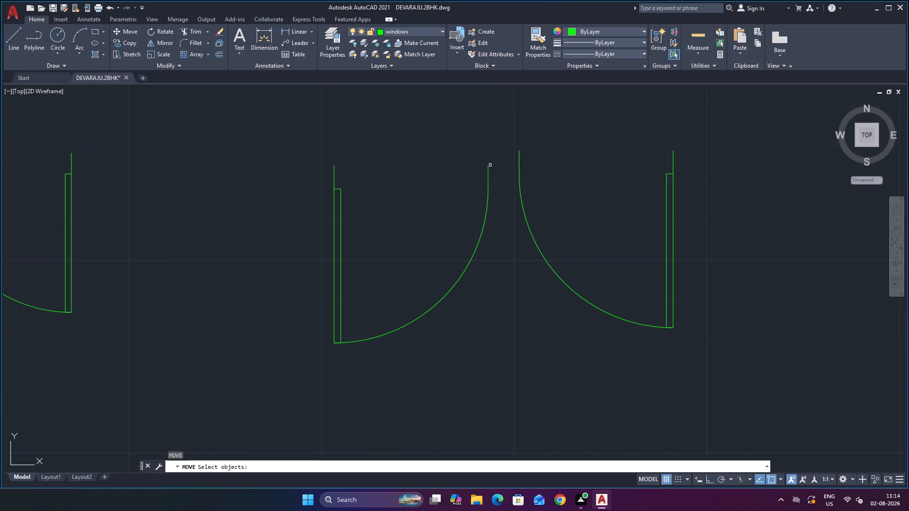
pyautogui.click(490, 182)
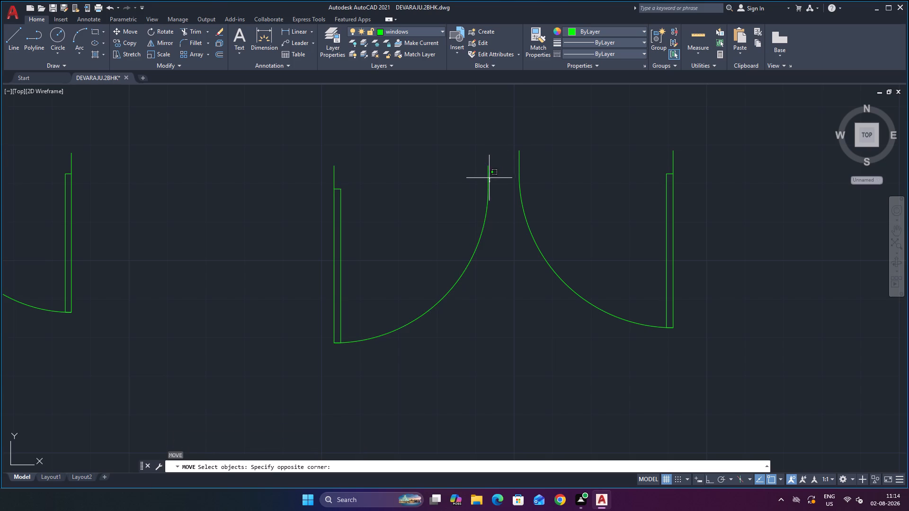
pyautogui.press('Return')
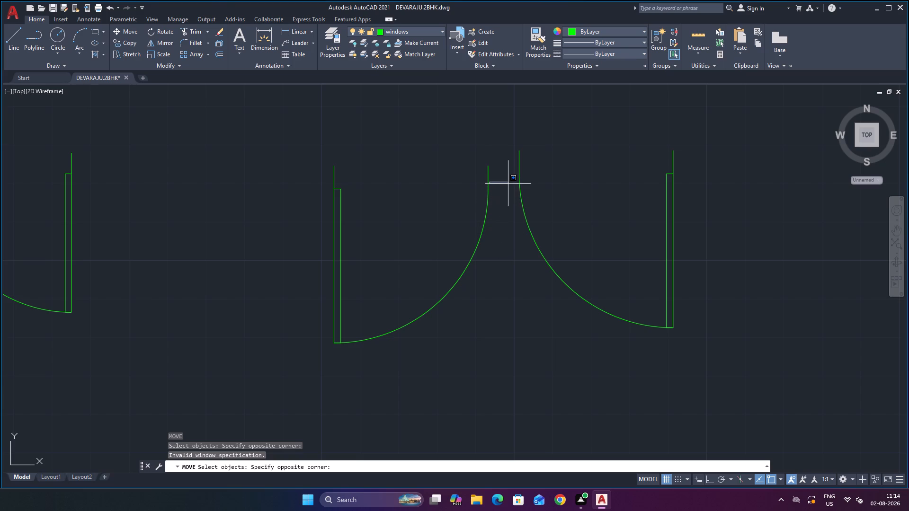
pyautogui.click(489, 166)
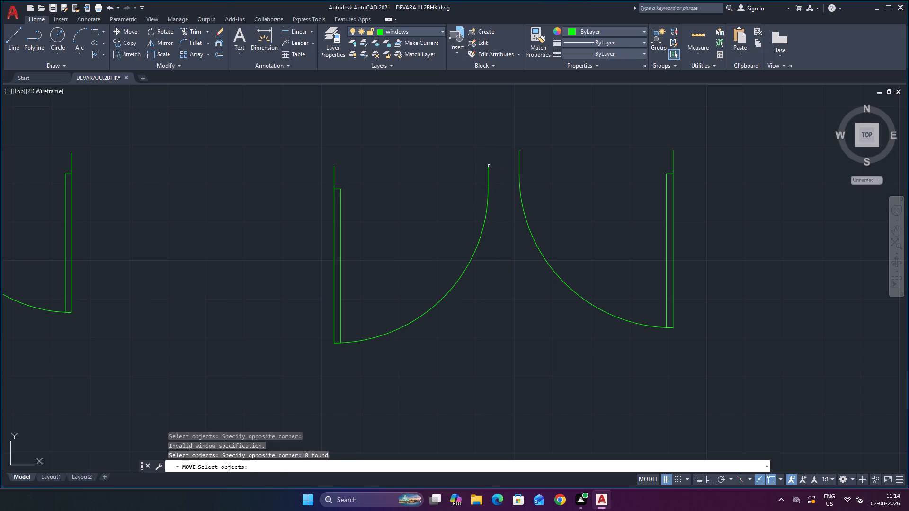
pyautogui.click(488, 167)
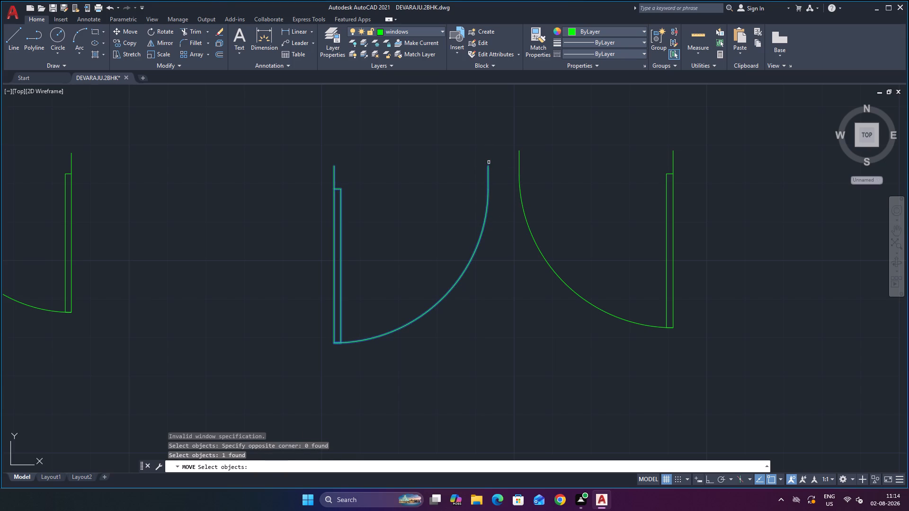
pyautogui.press('Return')
pyautogui.click(490, 165)
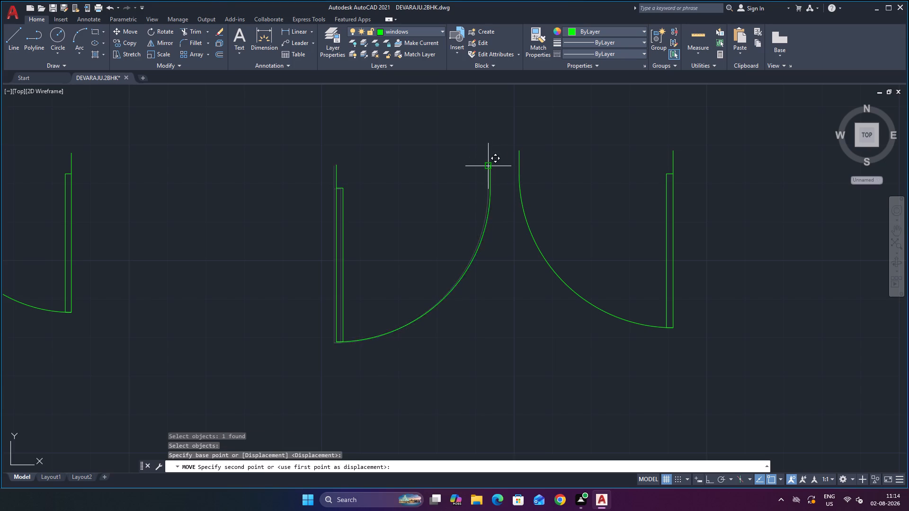
pyautogui.scroll(3, 518, 156)
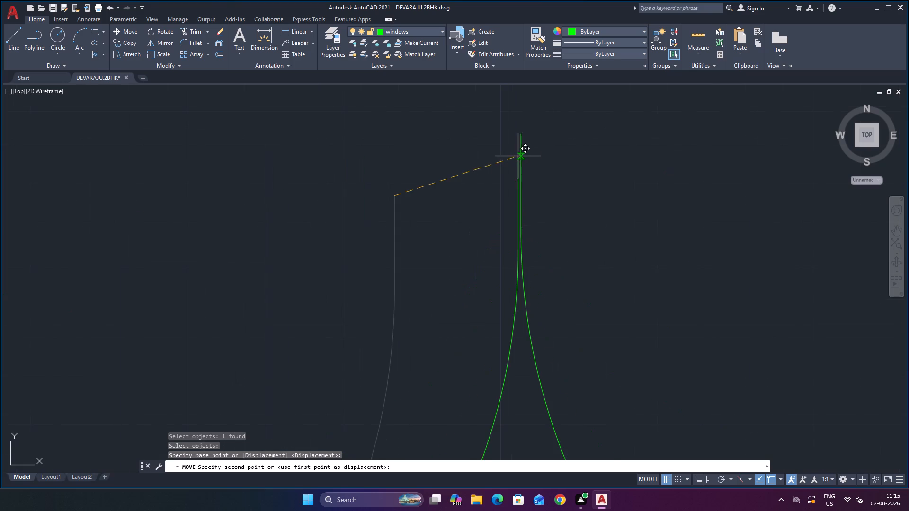
pyautogui.click(520, 134)
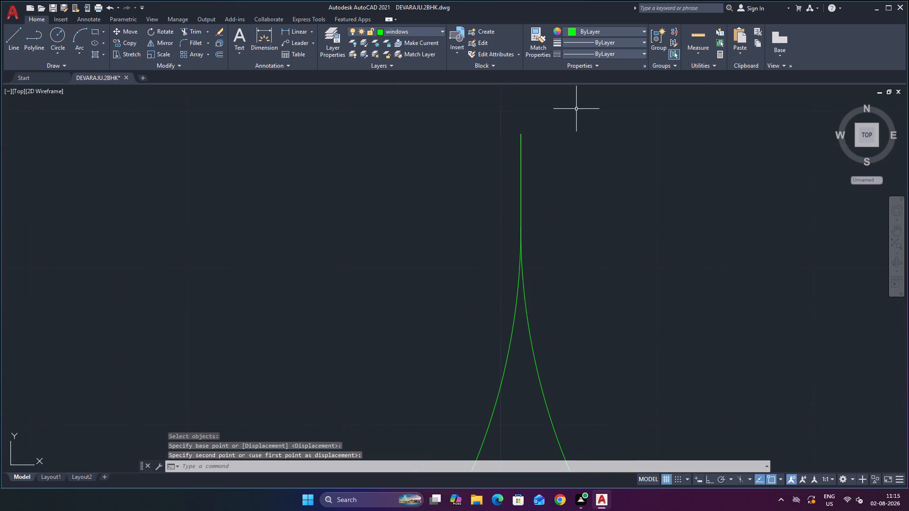
pyautogui.scroll(-2, 576, 109)
pyautogui.scroll(-1, 582, 147)
pyautogui.press('Escape')
# Group the two joined door leaves into one double-door unit.
pyautogui.scroll(-2, 587, 167)
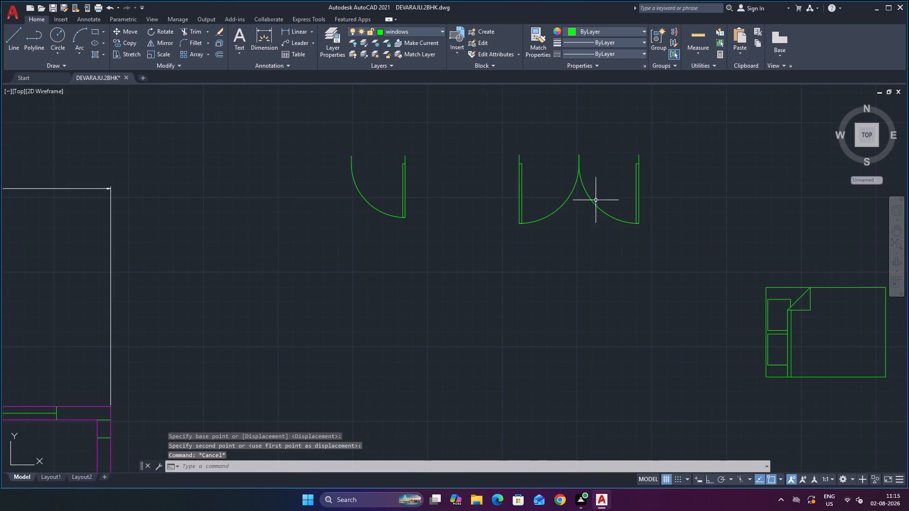
pyautogui.click(677, 154)
pyautogui.click(501, 222)
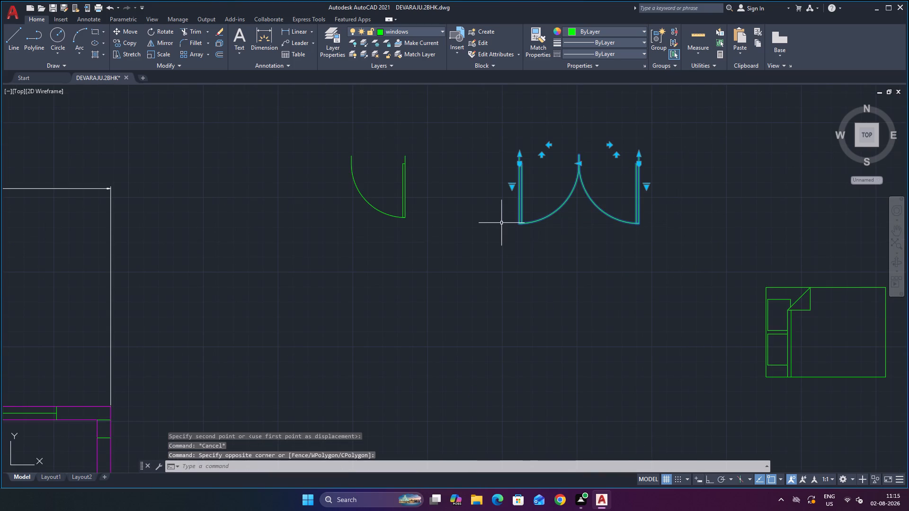
pyautogui.press('g')
pyautogui.press('Return')
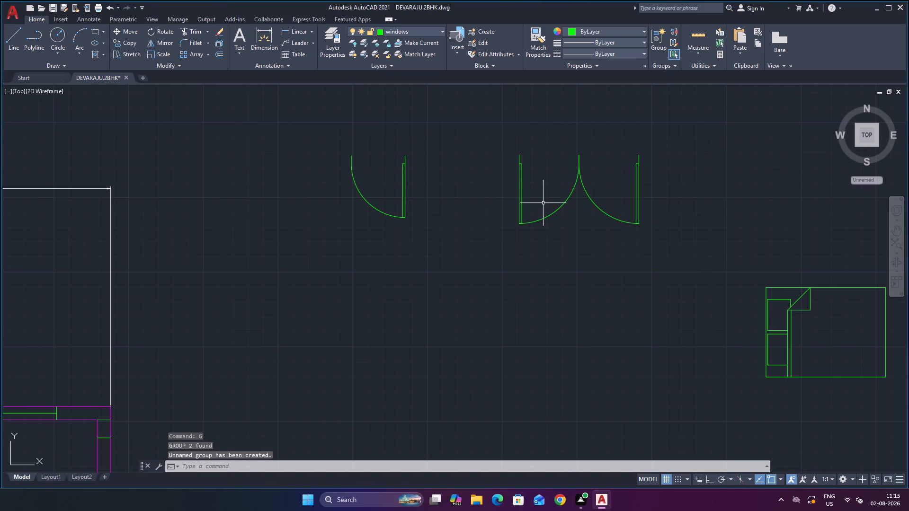
# Scale the double door by reference from its upper west end, setting its full width to 4'.
pyautogui.write('SC')
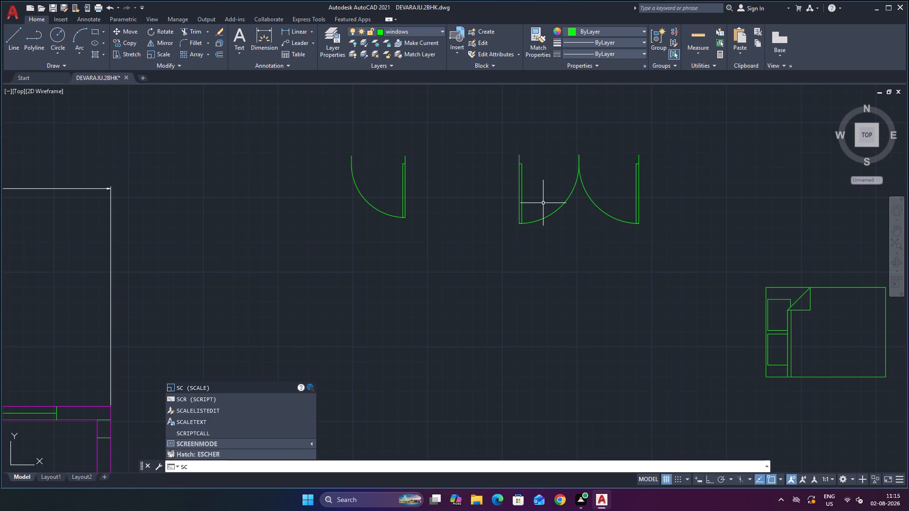
pyautogui.press('Return')
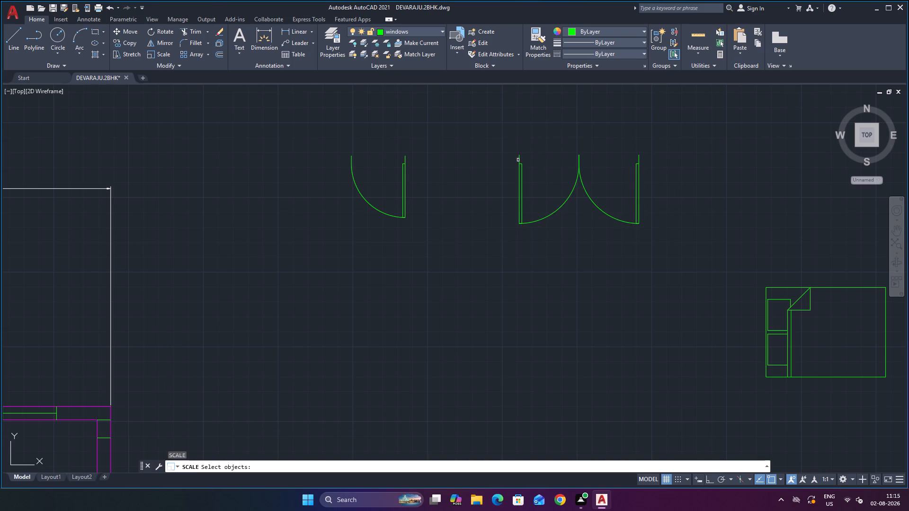
pyautogui.click(519, 159)
pyautogui.press('Return')
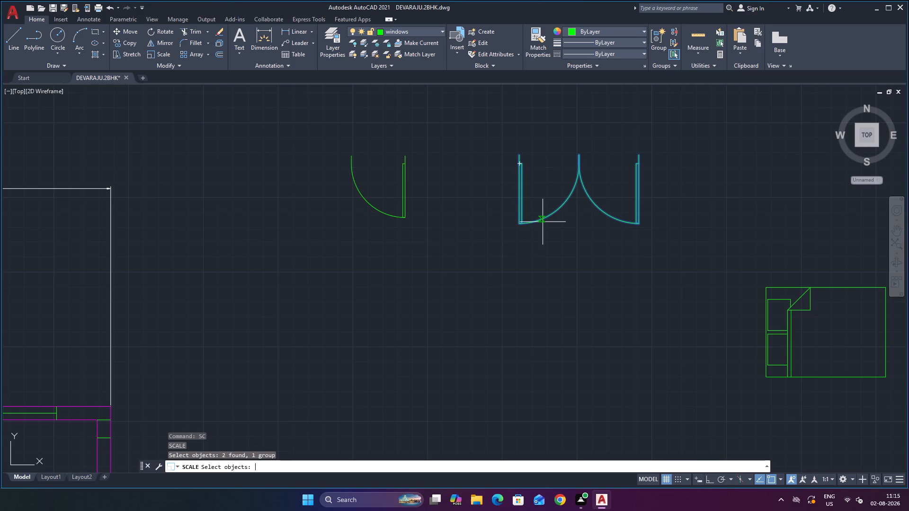
pyautogui.click(520, 154)
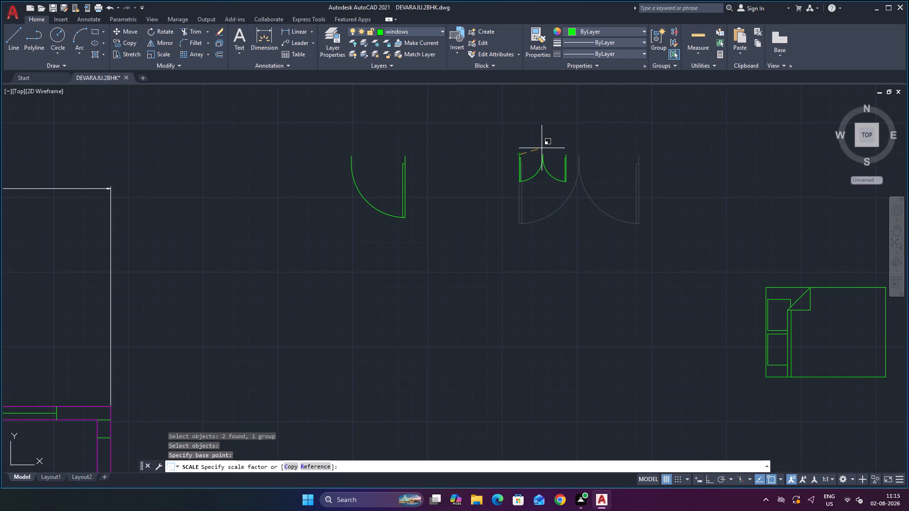
pyautogui.press('r')
pyautogui.press('Return')
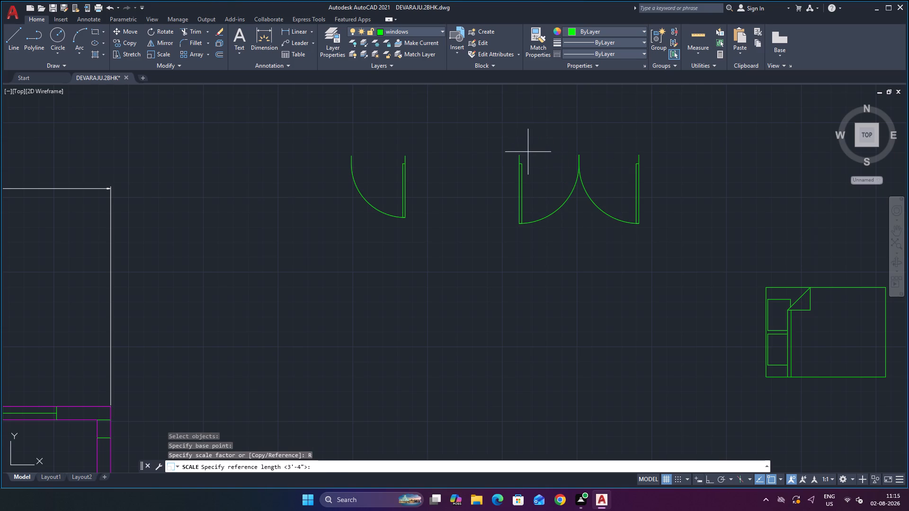
pyautogui.click(521, 156)
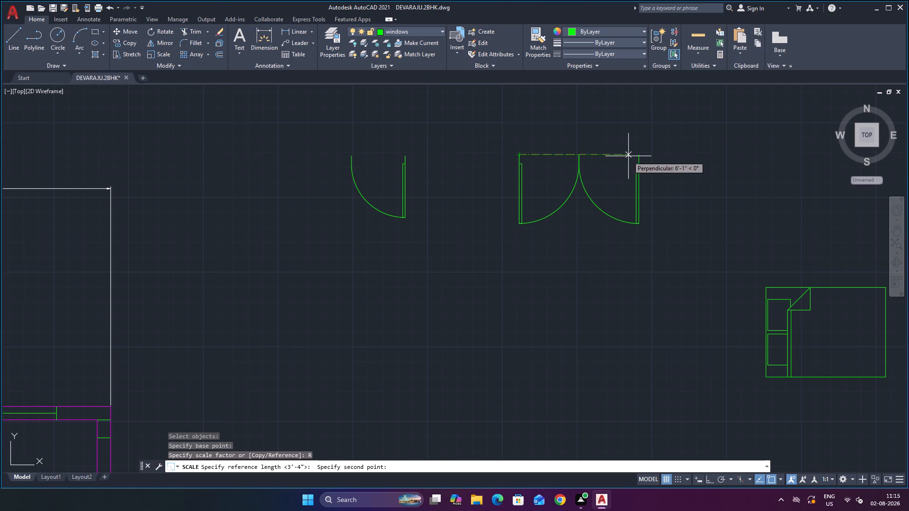
pyautogui.click(638, 155)
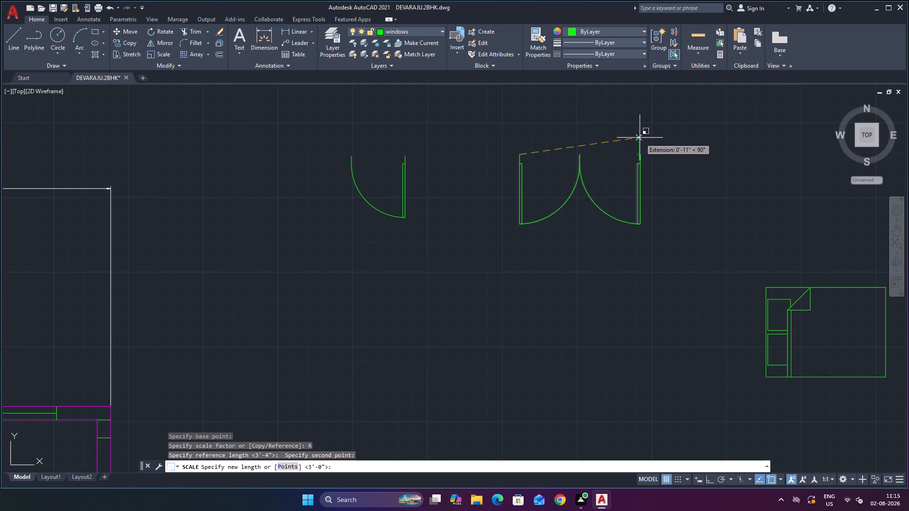
pyautogui.press('4')
pyautogui.press("'")
pyautogui.press('Return')
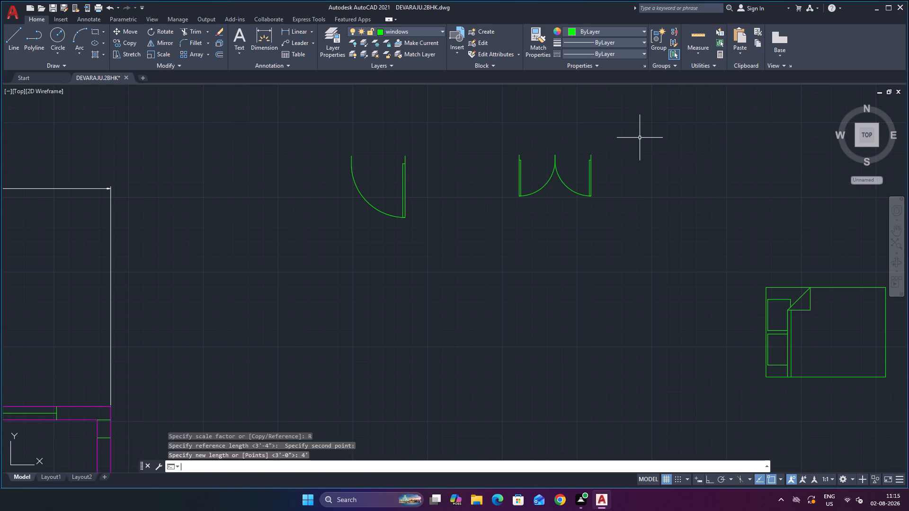
pyautogui.scroll(-2, 606, 184)
pyautogui.scroll(2, 616, 176)
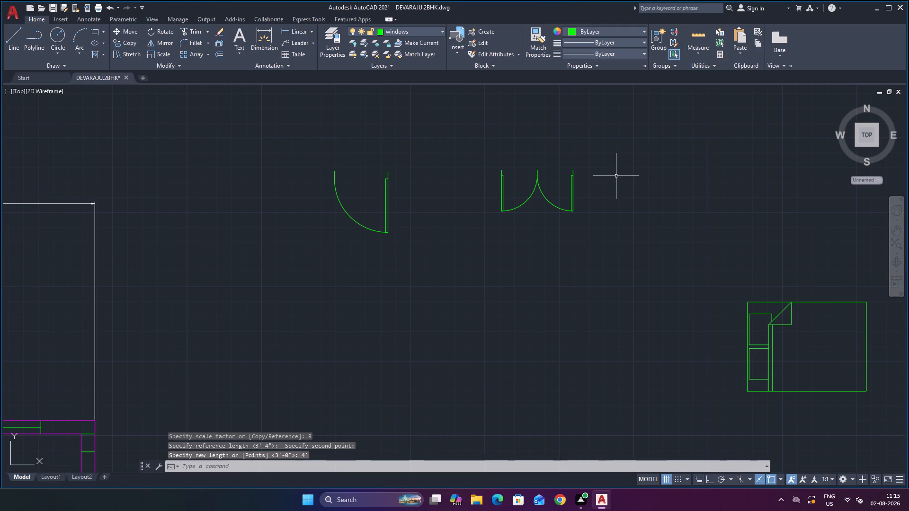
pyautogui.scroll(-2, 616, 176)
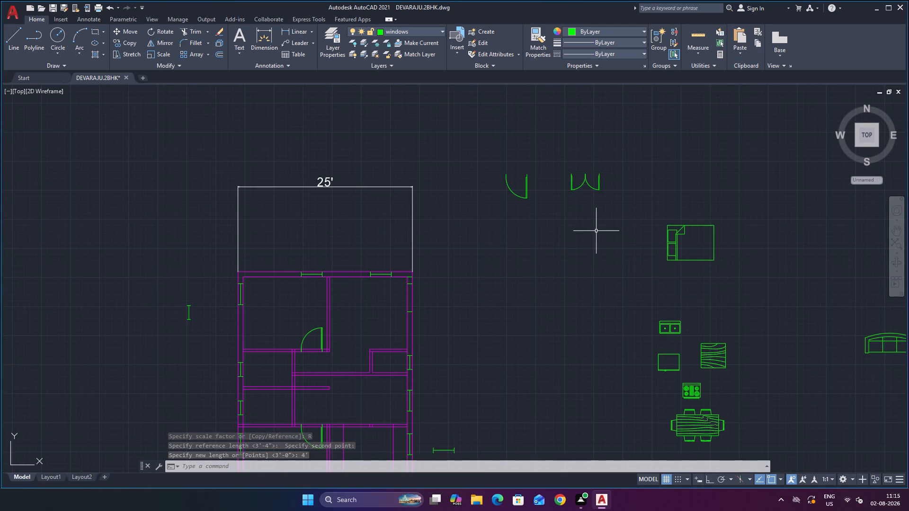
pyautogui.press('Escape')
# Examine the door opening near the north end of the plan's east wall.
pyautogui.scroll(3, 432, 314)
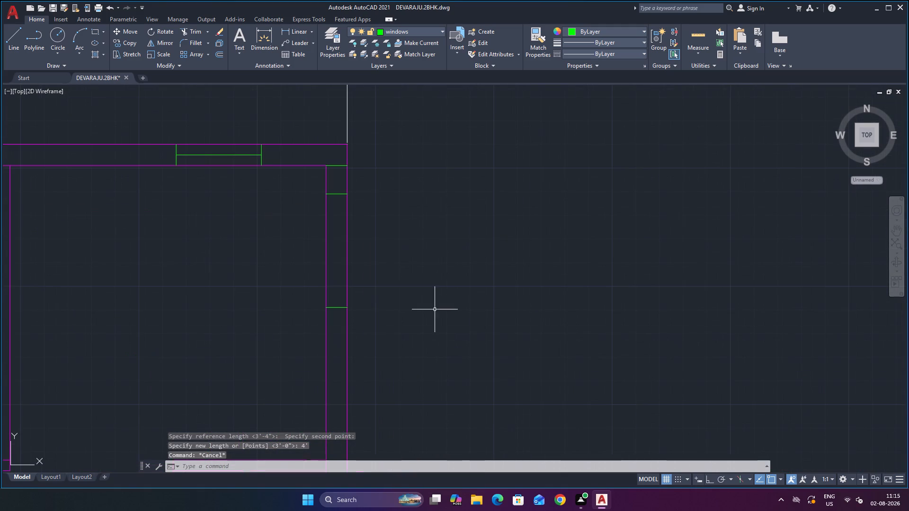
pyautogui.scroll(1, 345, 316)
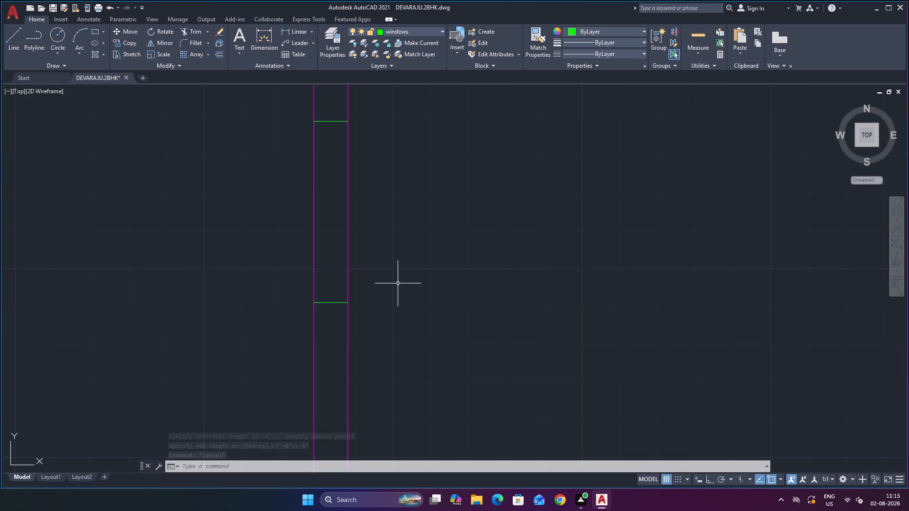
pyautogui.scroll(-2, 434, 235)
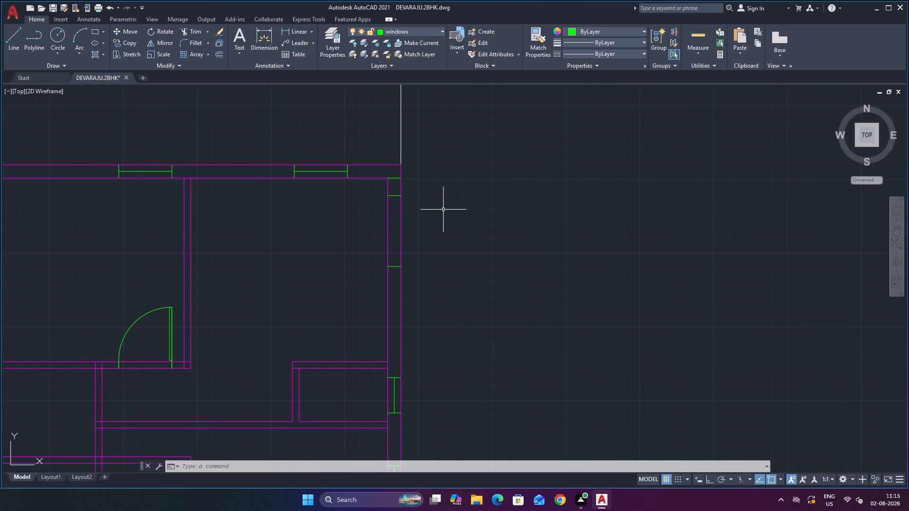
pyautogui.scroll(-1, 448, 215)
pyautogui.scroll(3, 425, 207)
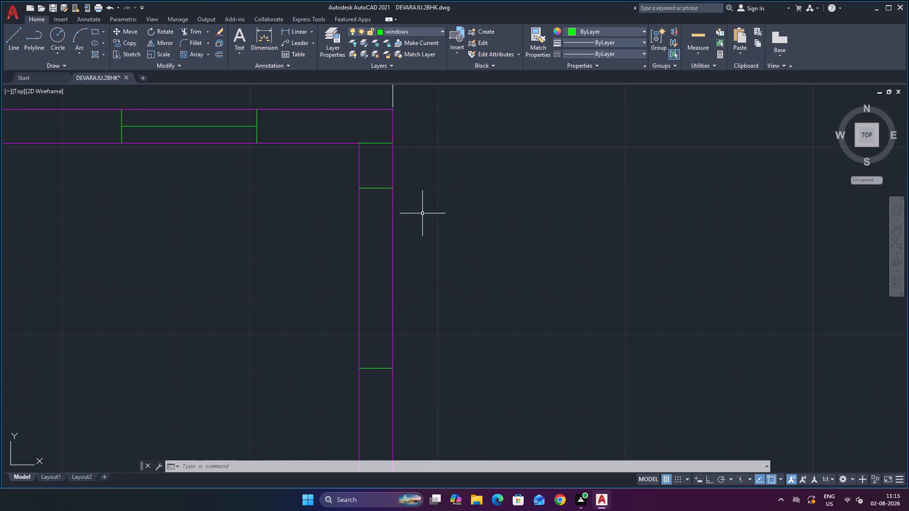
pyautogui.scroll(-4, 413, 222)
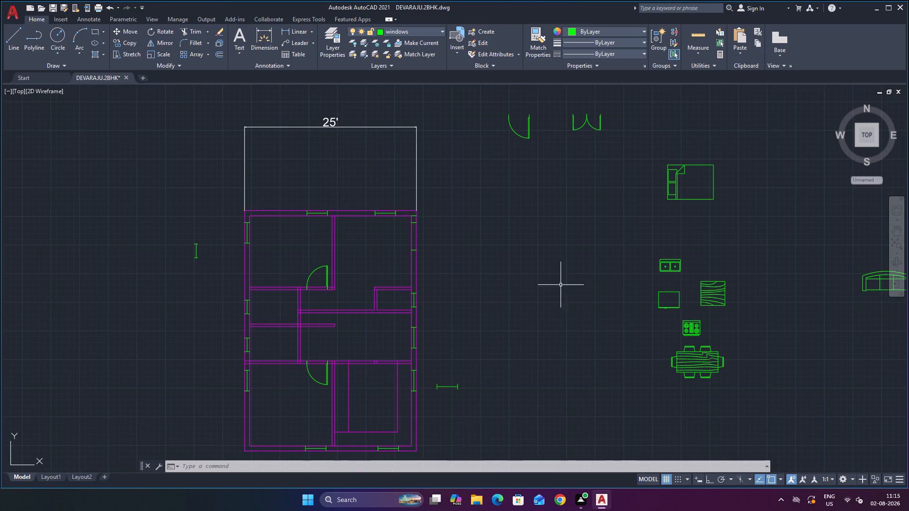
pyautogui.scroll(1, 713, 212)
pyautogui.scroll(-3, 713, 212)
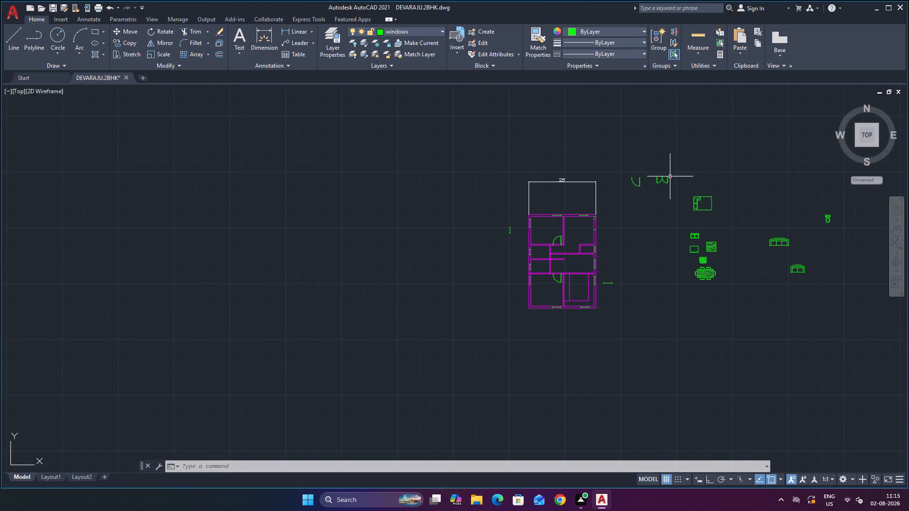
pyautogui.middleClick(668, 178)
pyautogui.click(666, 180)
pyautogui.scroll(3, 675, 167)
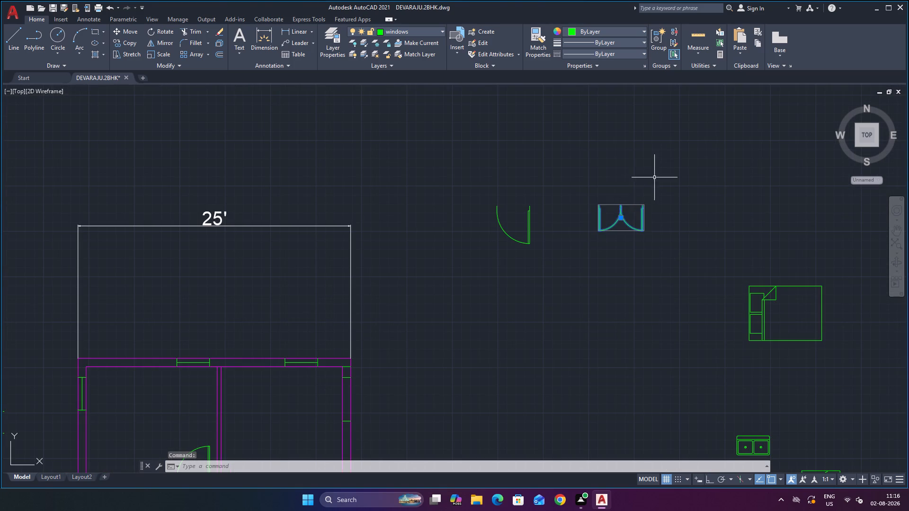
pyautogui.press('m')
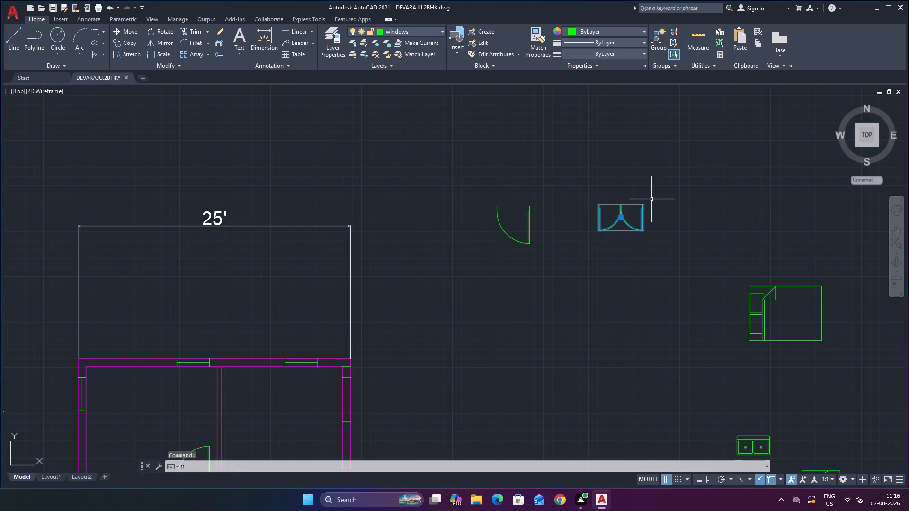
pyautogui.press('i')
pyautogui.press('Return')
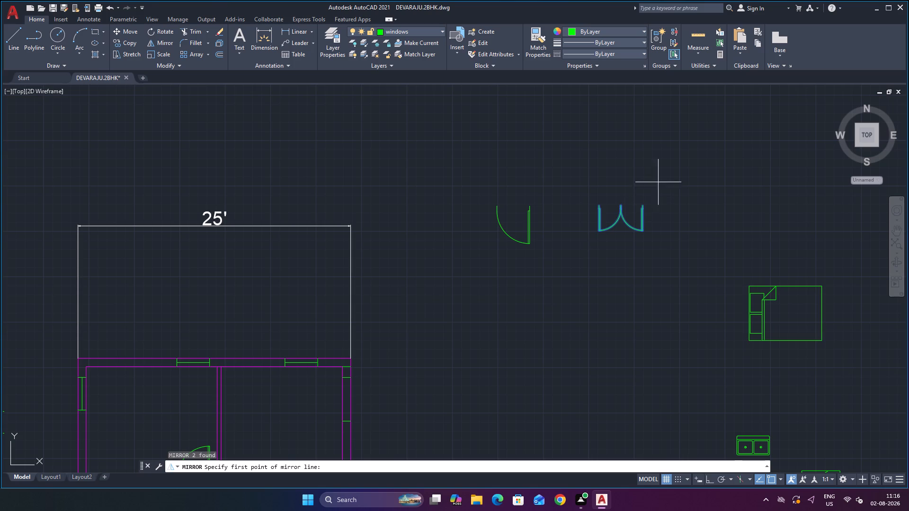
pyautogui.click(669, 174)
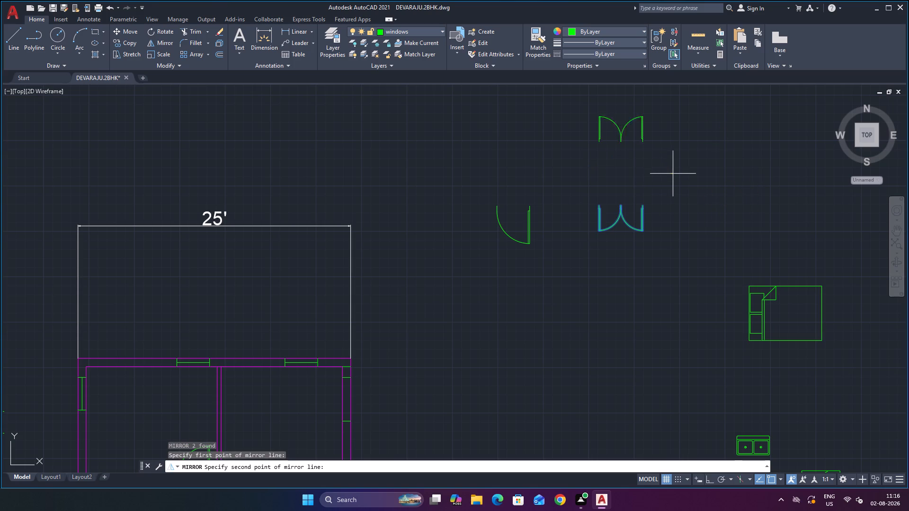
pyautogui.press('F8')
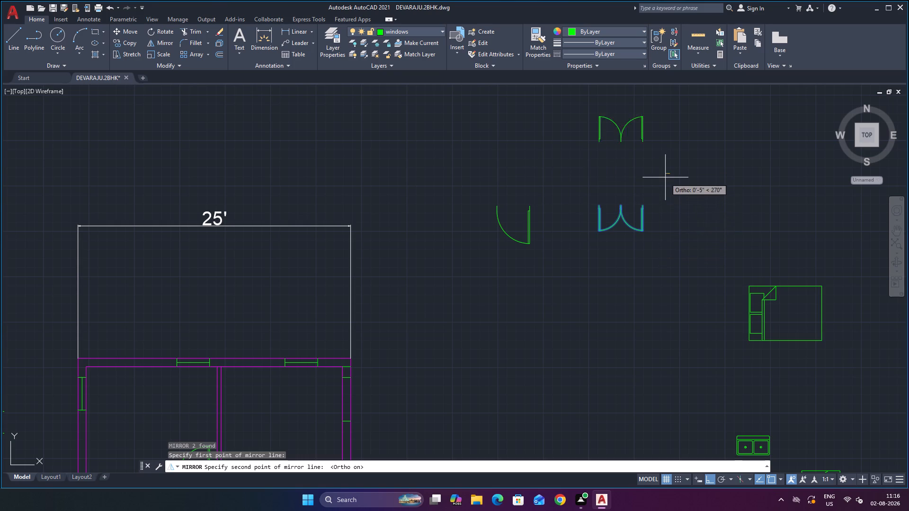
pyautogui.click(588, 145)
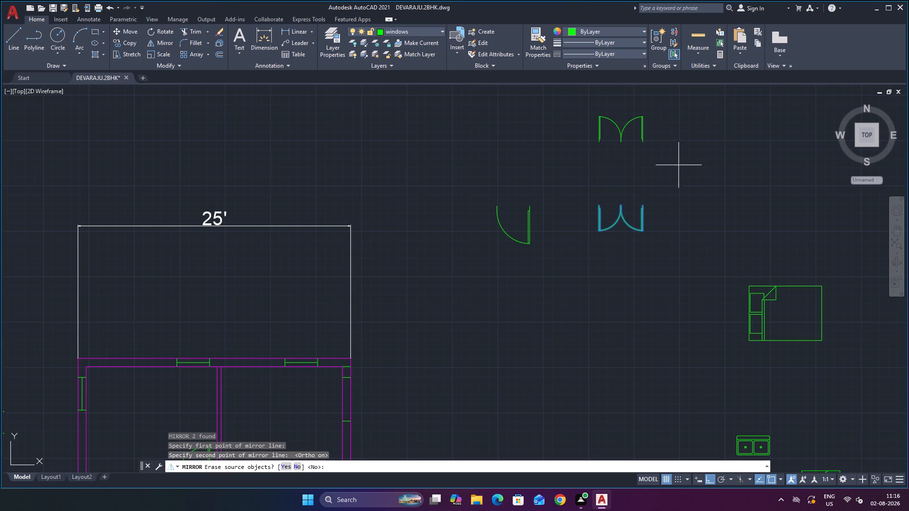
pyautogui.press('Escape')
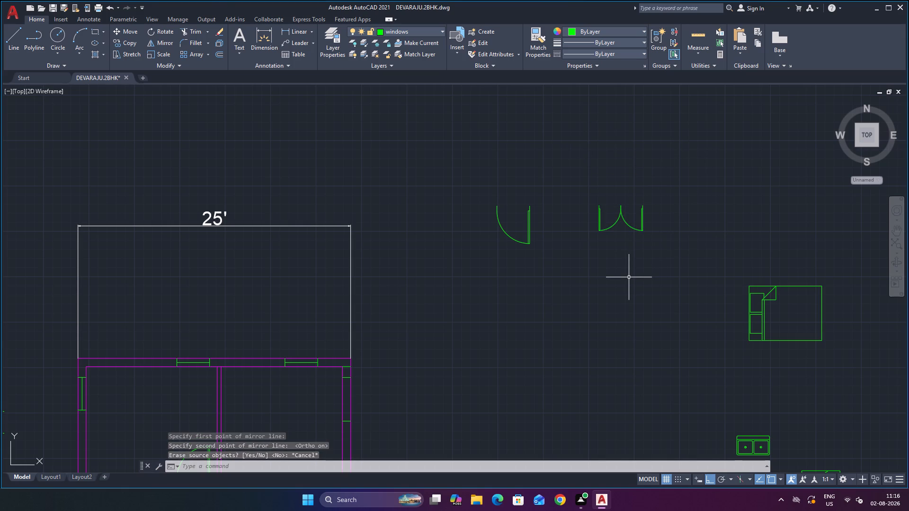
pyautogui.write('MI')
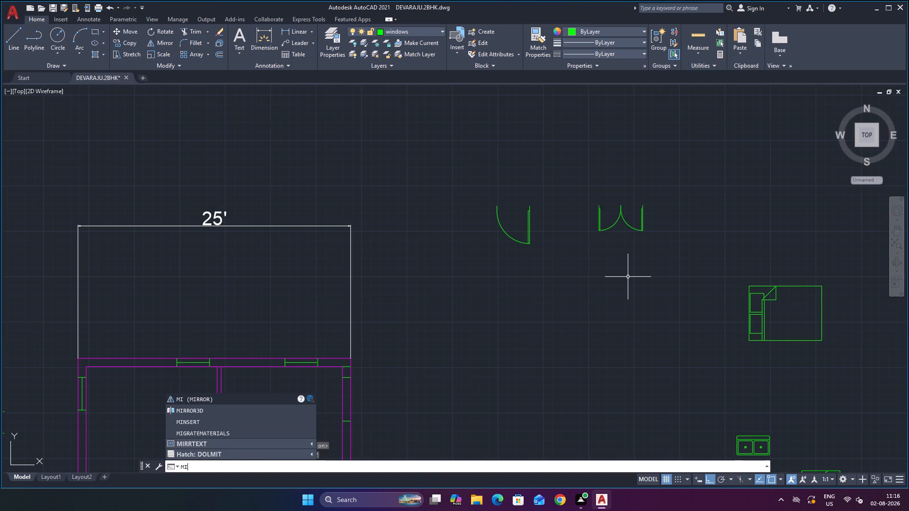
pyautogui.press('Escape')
# Rotate the double door 270° about the lower end of its eastern leaf.
pyautogui.write('RO')
pyautogui.press('Return')
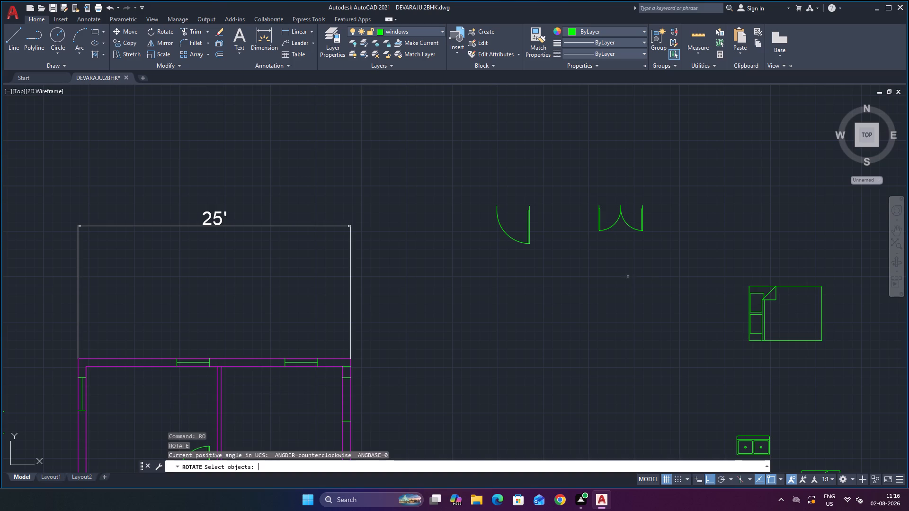
pyautogui.click(642, 228)
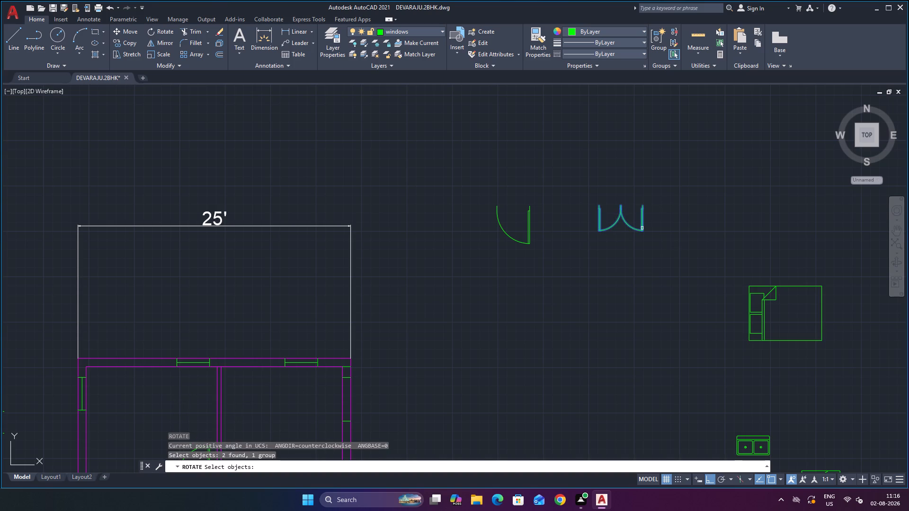
pyautogui.press('Return')
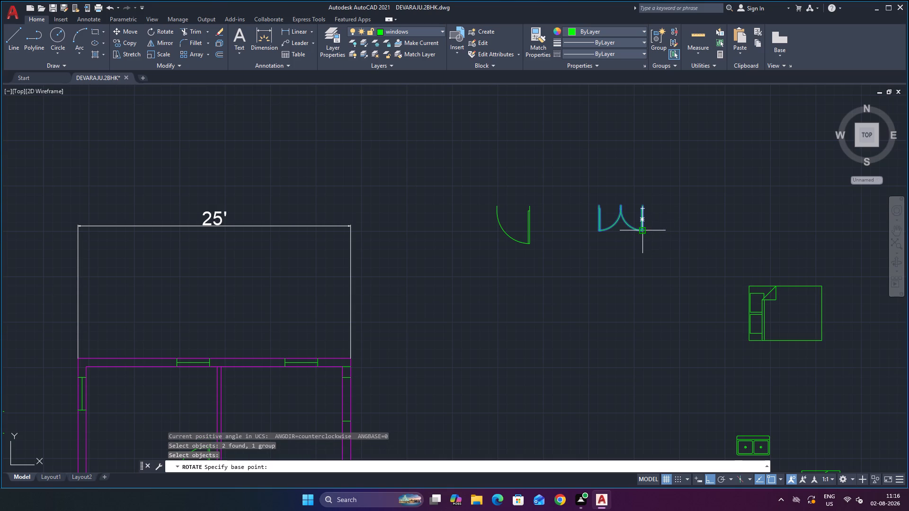
pyautogui.click(643, 231)
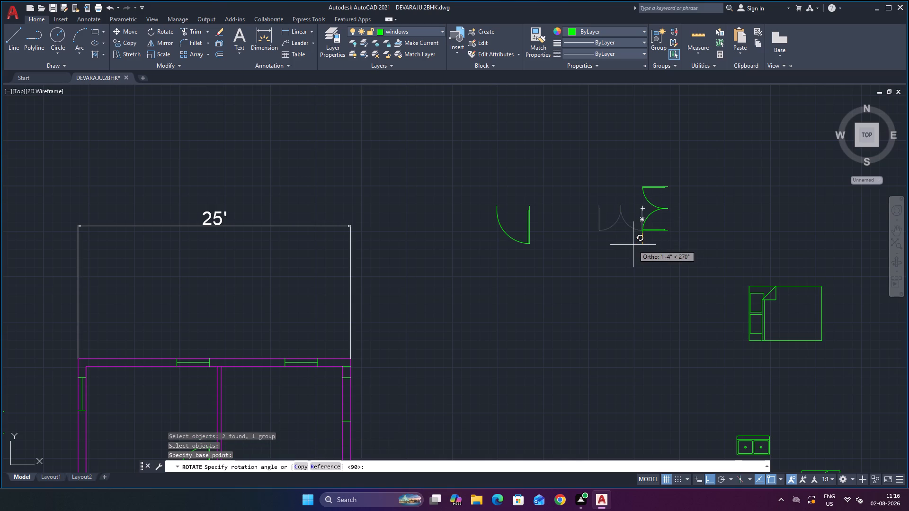
pyautogui.press('F8')
pyautogui.press('F8')
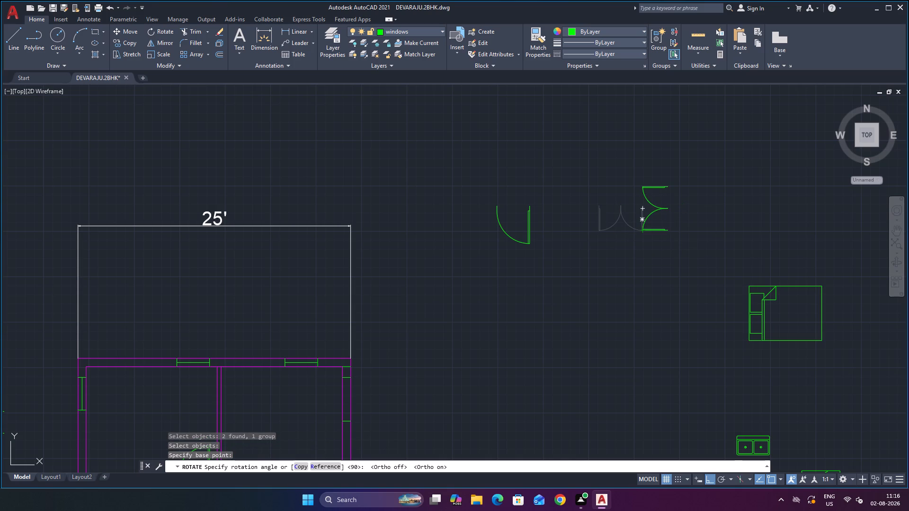
pyautogui.click(633, 245)
pyautogui.click(633, 245)
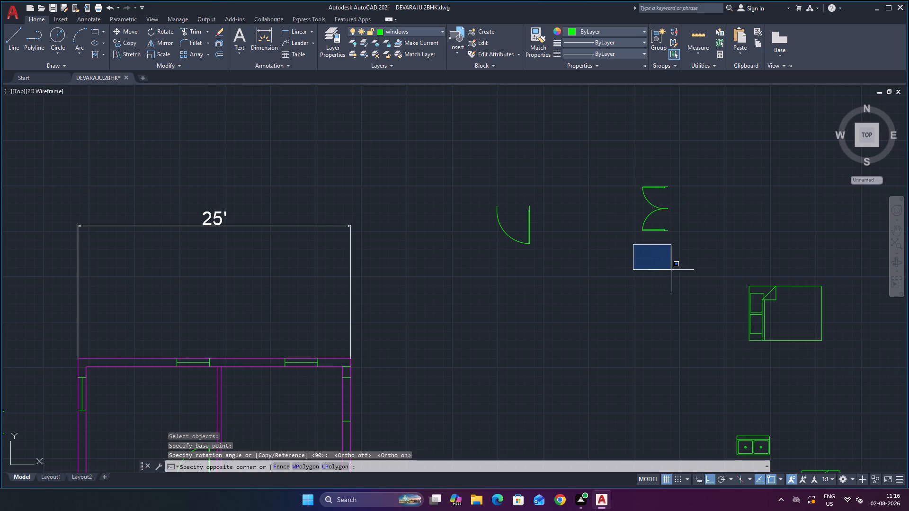
pyautogui.scroll(-1, 671, 269)
pyautogui.press('Escape')
pyautogui.scroll(1, 675, 251)
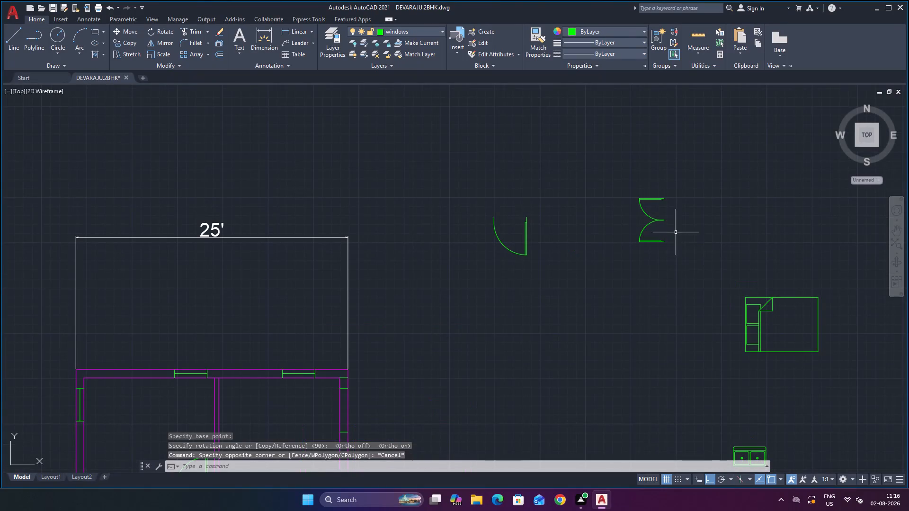
# Copy the double door by its upper east end to the outer north corner of the east wall opening near the plan's north end.
pyautogui.click(662, 242)
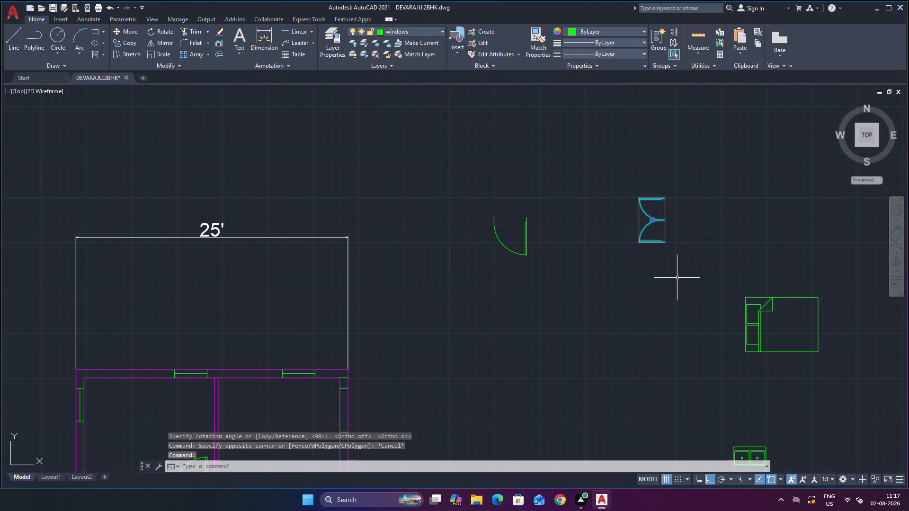
pyautogui.write('CO')
pyautogui.press('Return')
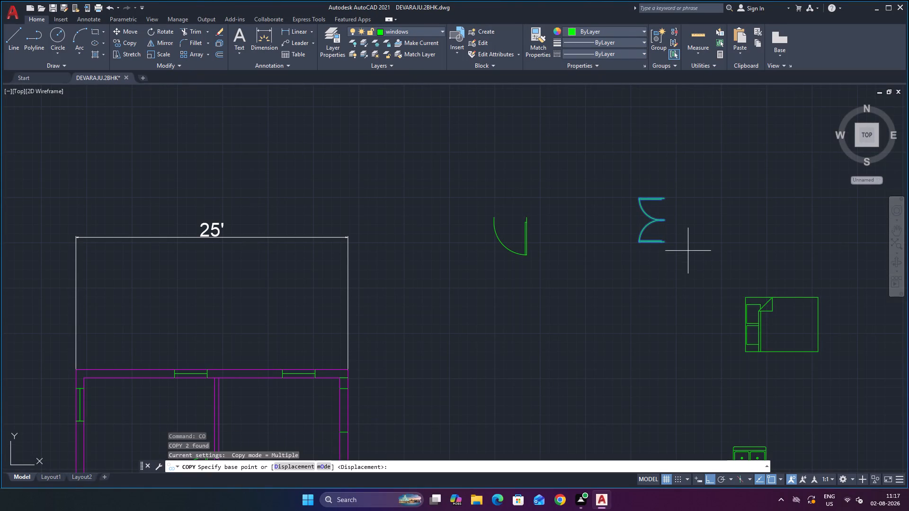
pyautogui.scroll(3, 664, 199)
pyautogui.click(661, 198)
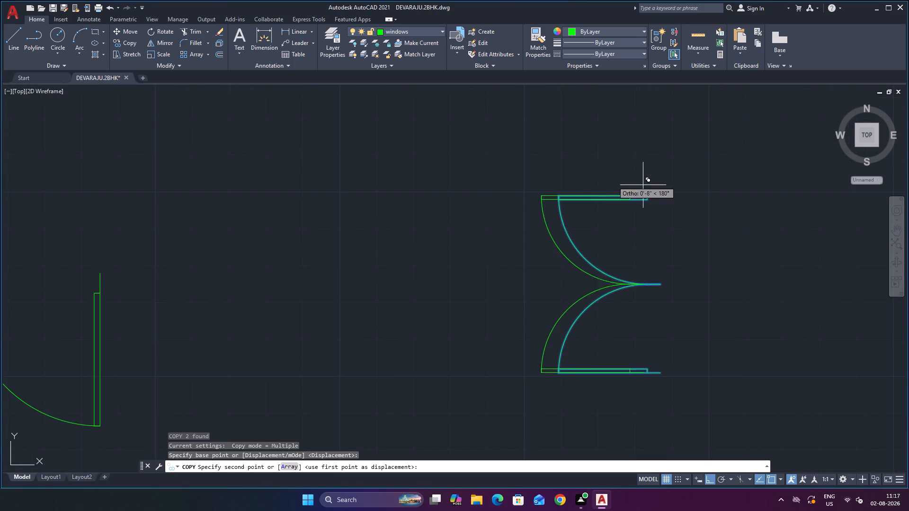
pyautogui.scroll(-2, 540, 242)
pyautogui.press('F8')
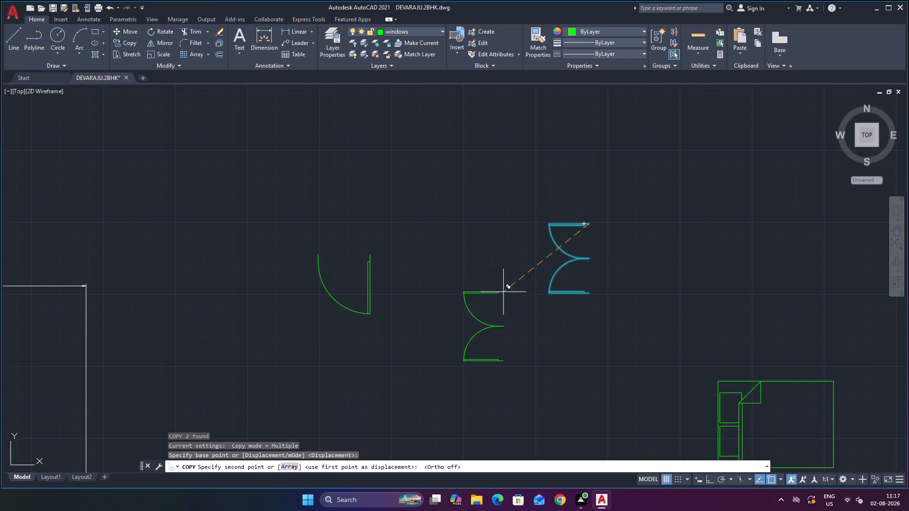
pyautogui.scroll(-3, 571, 239)
pyautogui.scroll(2, 472, 336)
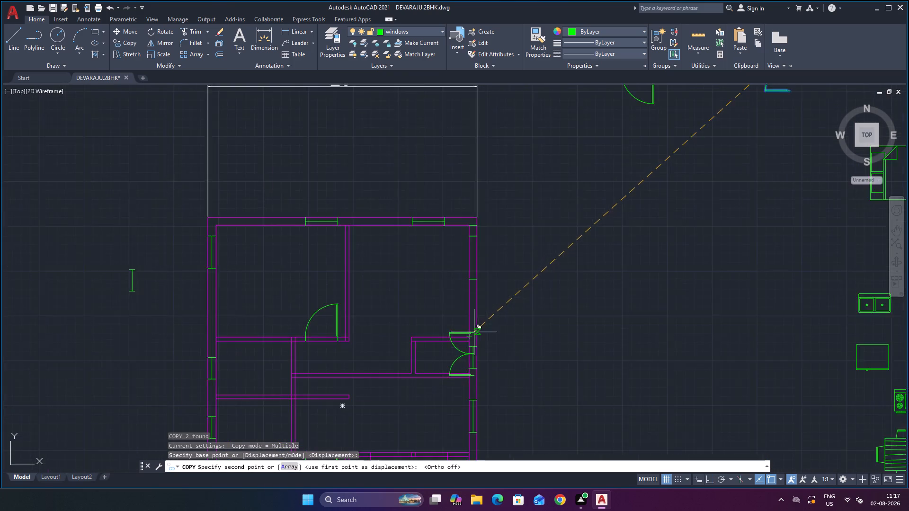
pyautogui.scroll(1, 474, 332)
pyautogui.scroll(2, 479, 182)
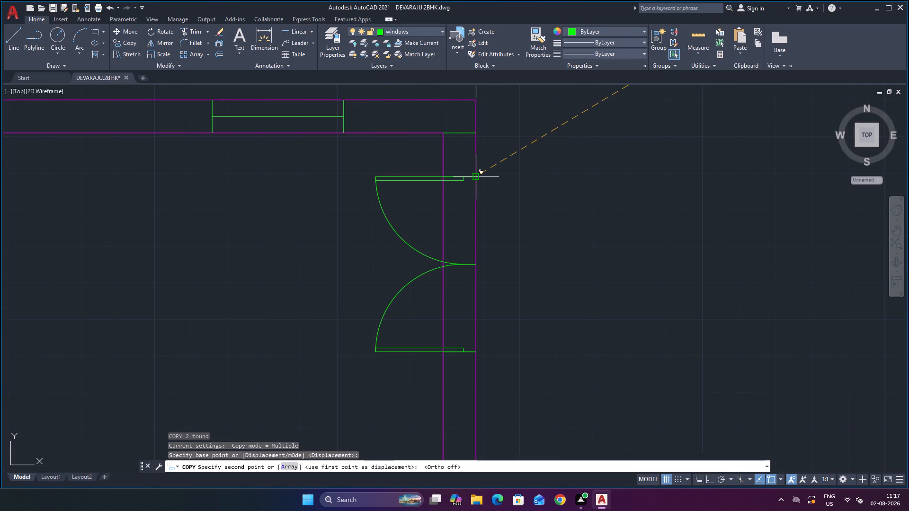
pyautogui.click(474, 176)
pyautogui.scroll(-3, 652, 190)
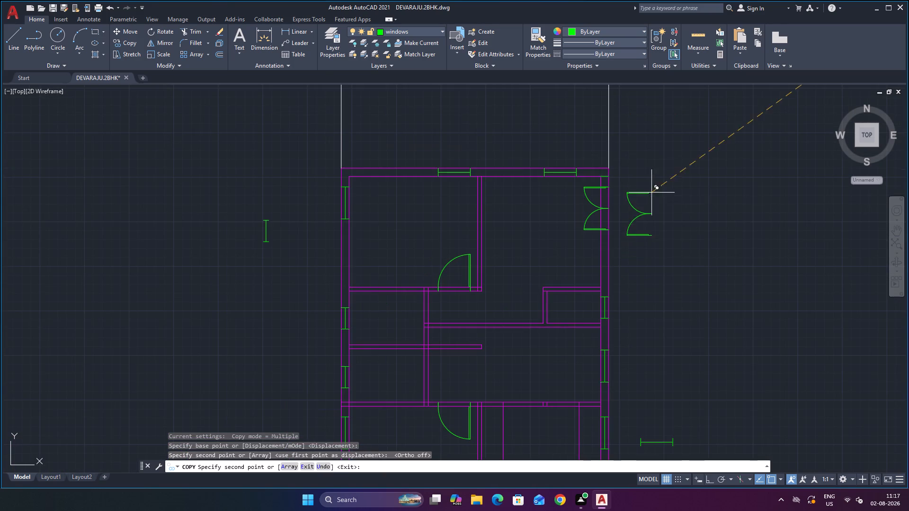
pyautogui.scroll(-3, 686, 195)
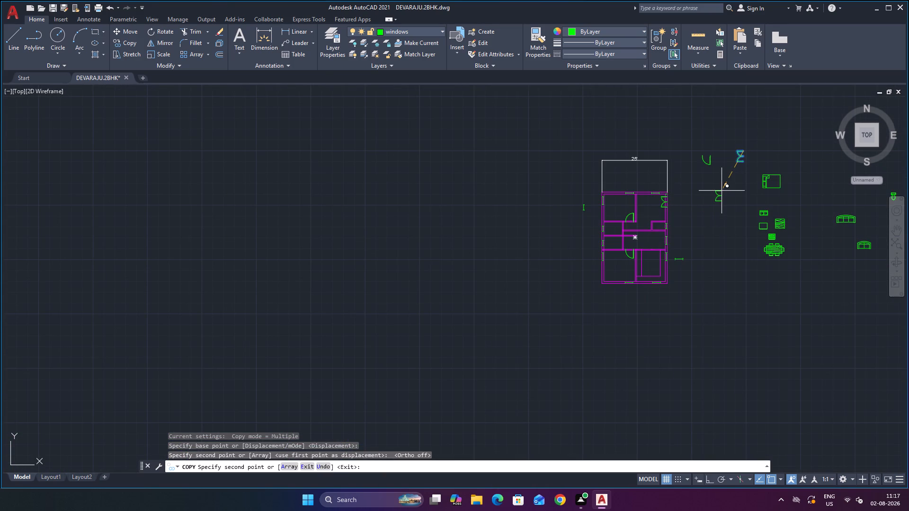
pyautogui.press('Escape')
# Examine the floor plan's interior walls, doors and windows, along with the spare door symbols beside it.
pyautogui.scroll(3, 697, 200)
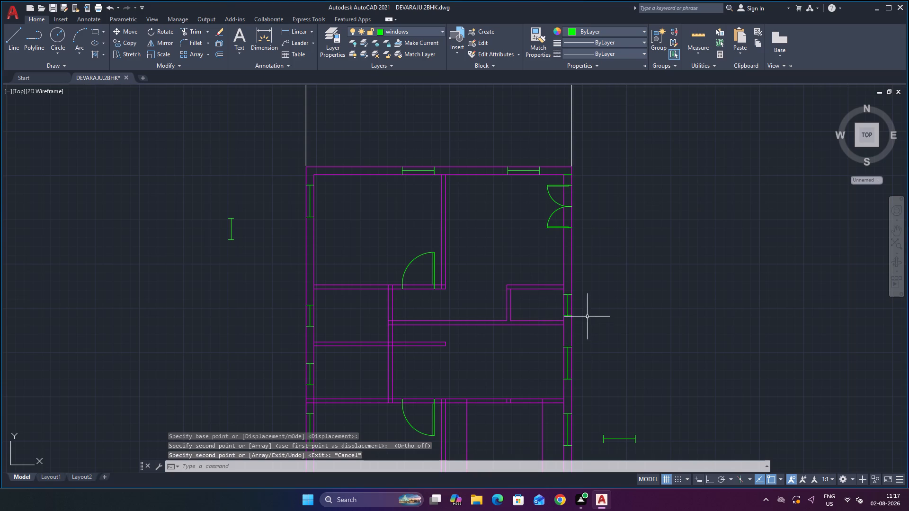
pyautogui.scroll(1, 525, 357)
pyautogui.scroll(-3, 566, 316)
pyautogui.scroll(1, 550, 357)
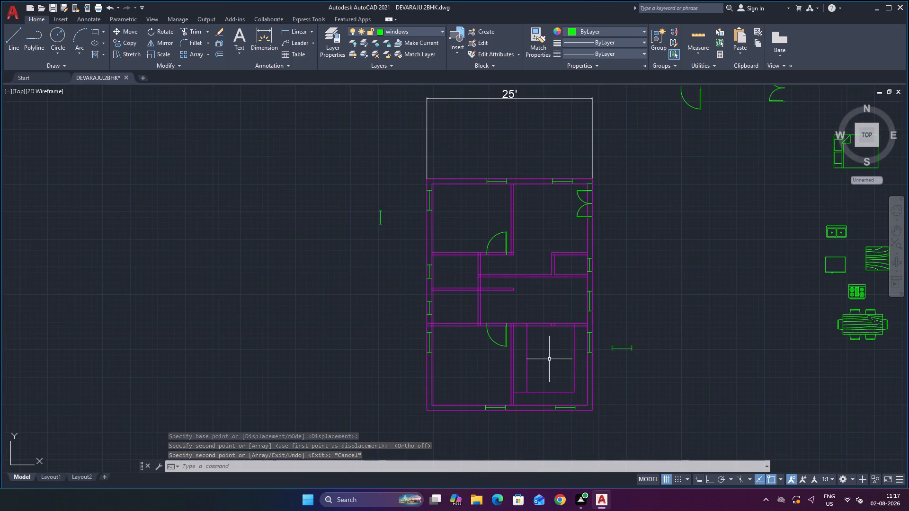
pyautogui.scroll(-2, 614, 326)
pyautogui.scroll(2, 608, 327)
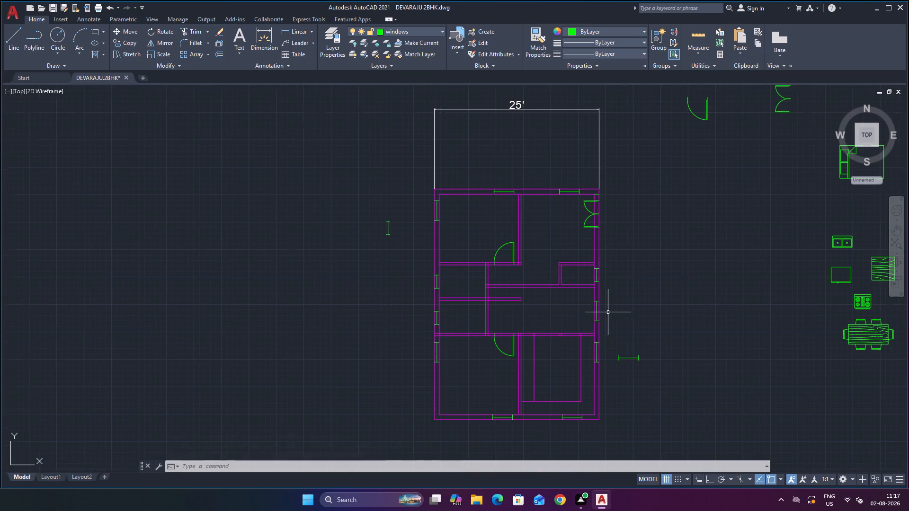
pyautogui.scroll(1, 608, 312)
pyautogui.scroll(-3, 659, 264)
pyautogui.scroll(2, 724, 202)
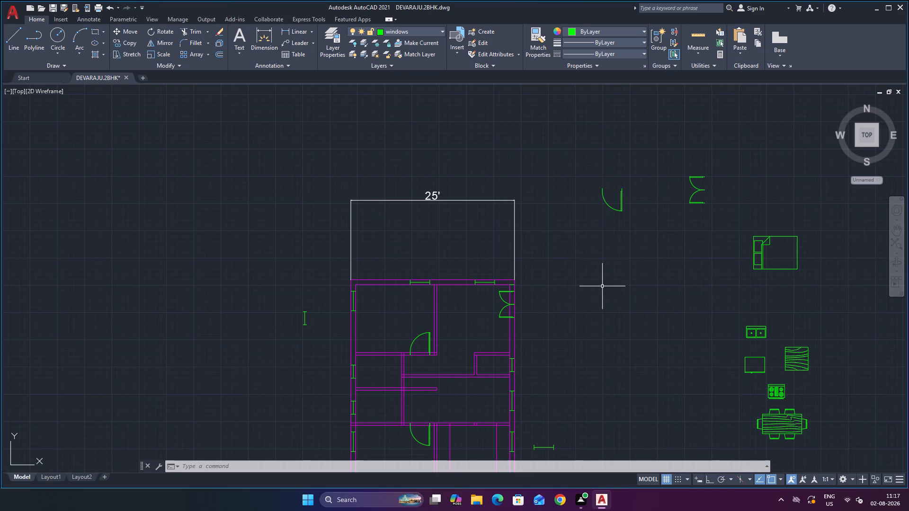
pyautogui.scroll(-2, 612, 319)
pyautogui.scroll(2, 569, 370)
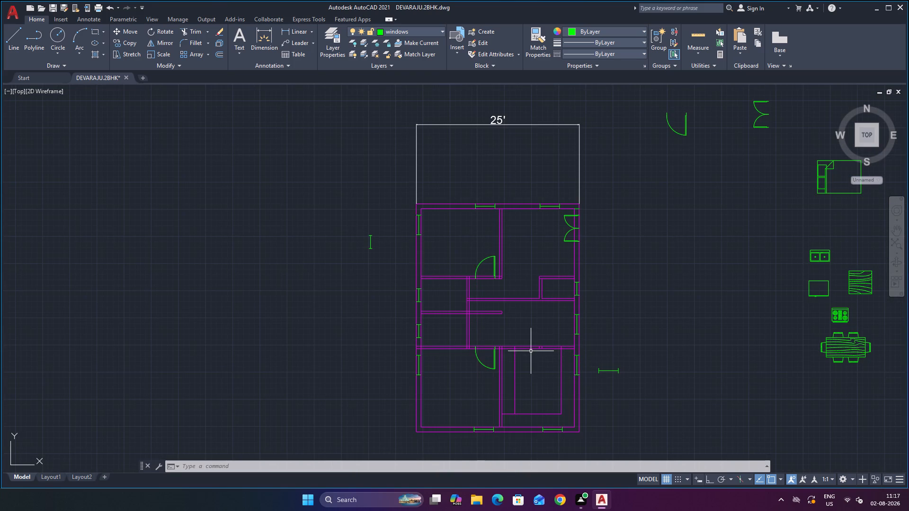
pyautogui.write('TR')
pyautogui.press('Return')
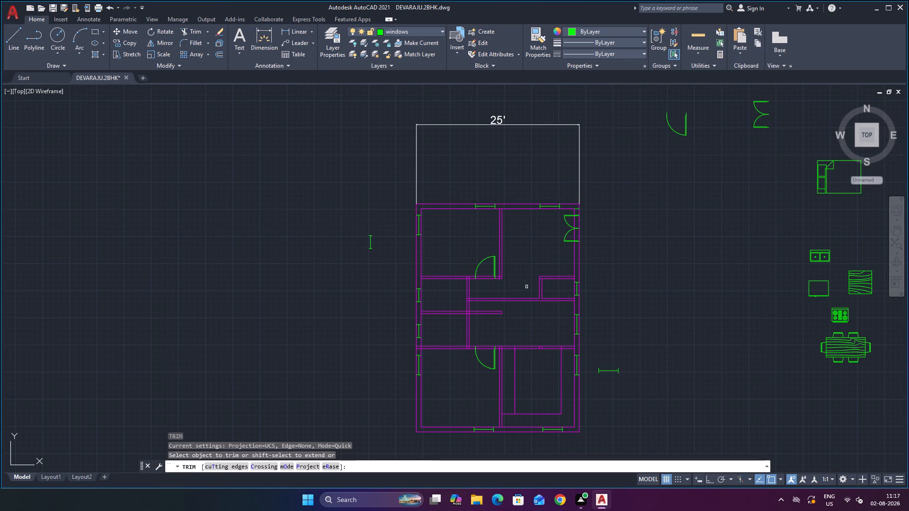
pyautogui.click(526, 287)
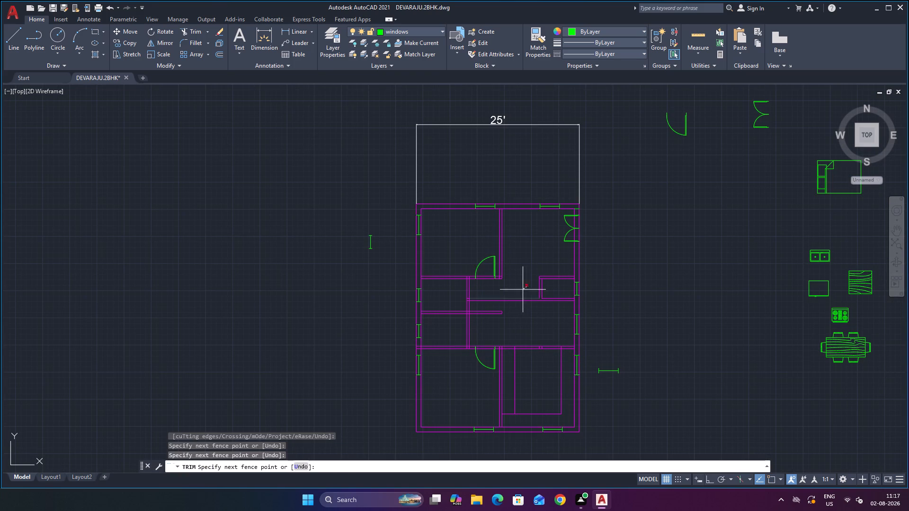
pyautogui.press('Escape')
# Extend both lines of the small east room's west wall to the south face of the partition below it.
pyautogui.scroll(2, 555, 303)
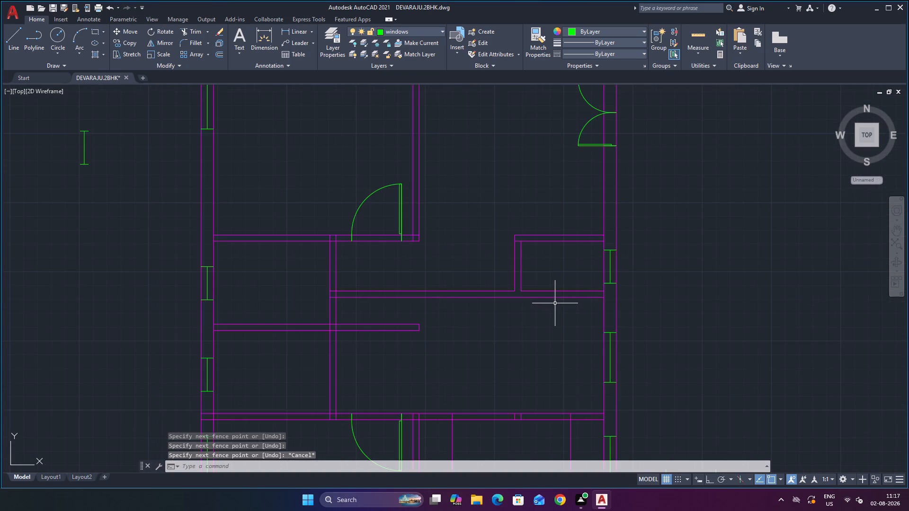
pyautogui.write('EX')
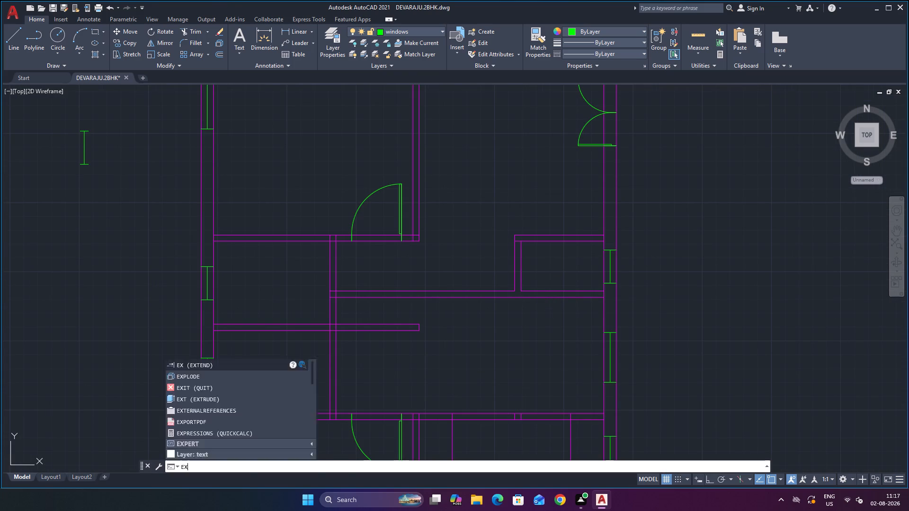
pyautogui.press('Return')
pyautogui.click(520, 283)
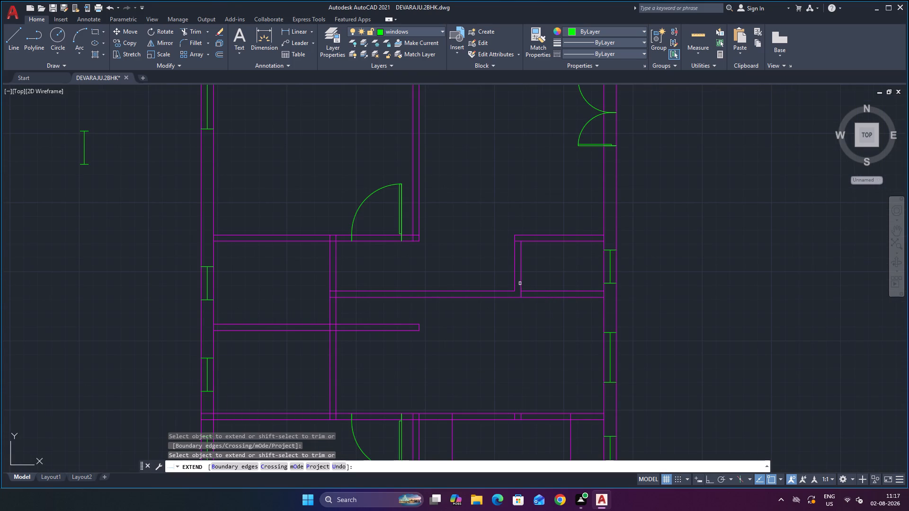
pyautogui.click(515, 283)
pyautogui.press('Escape')
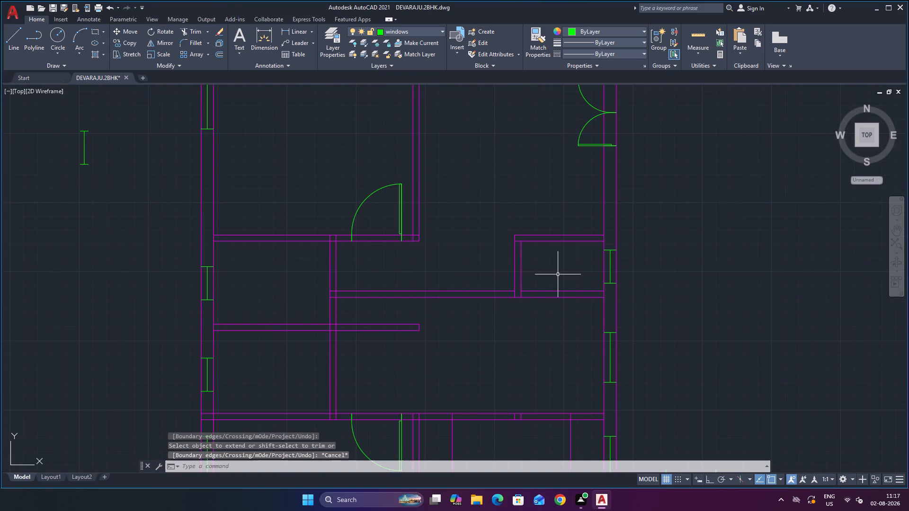
# Trim away both partition lines between the central north-south wall and the small east room, including the leftover stubs inside the wall.
pyautogui.write('TR')
pyautogui.press('Return')
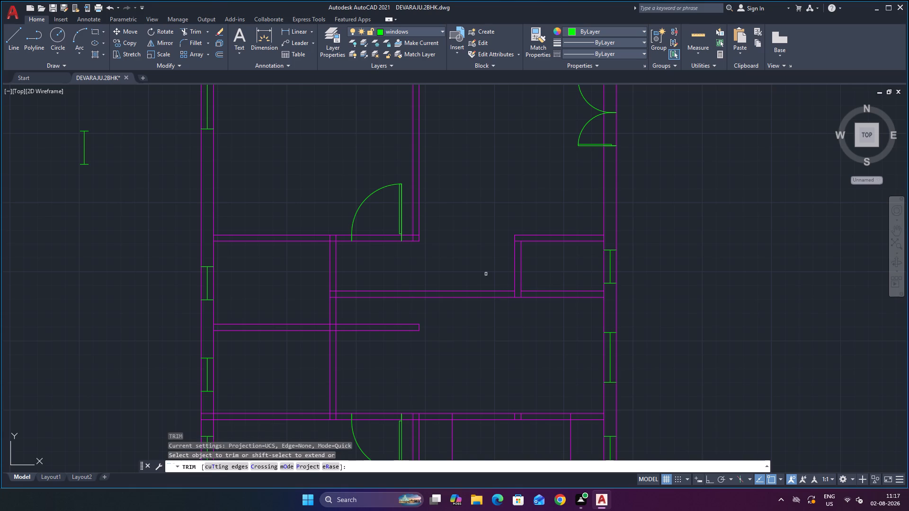
pyautogui.click(486, 274)
pyautogui.click(483, 316)
pyautogui.scroll(2, 325, 301)
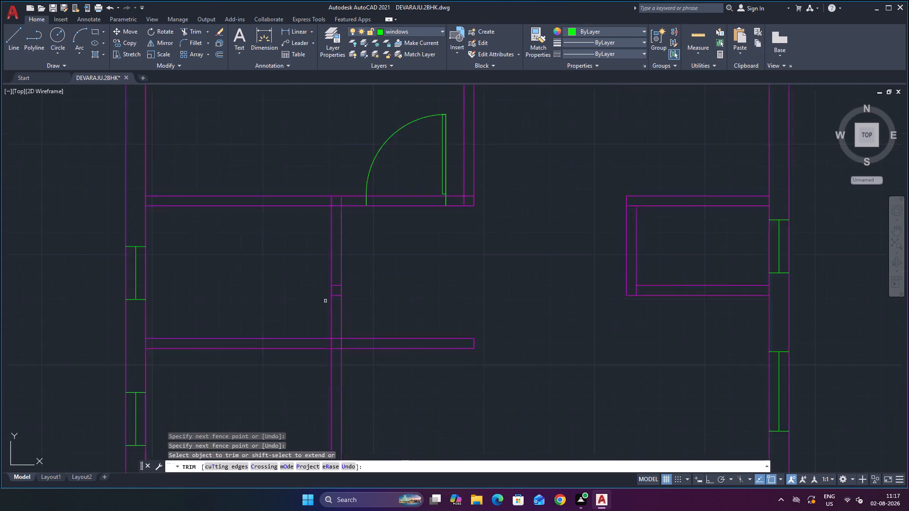
pyautogui.scroll(1, 325, 301)
pyautogui.click(343, 252)
pyautogui.click(348, 302)
pyautogui.scroll(-5, 435, 273)
# Trim the crossing lines inside the junction of the central north-south wall and the short partition between the two small west rooms.
pyautogui.scroll(4, 474, 282)
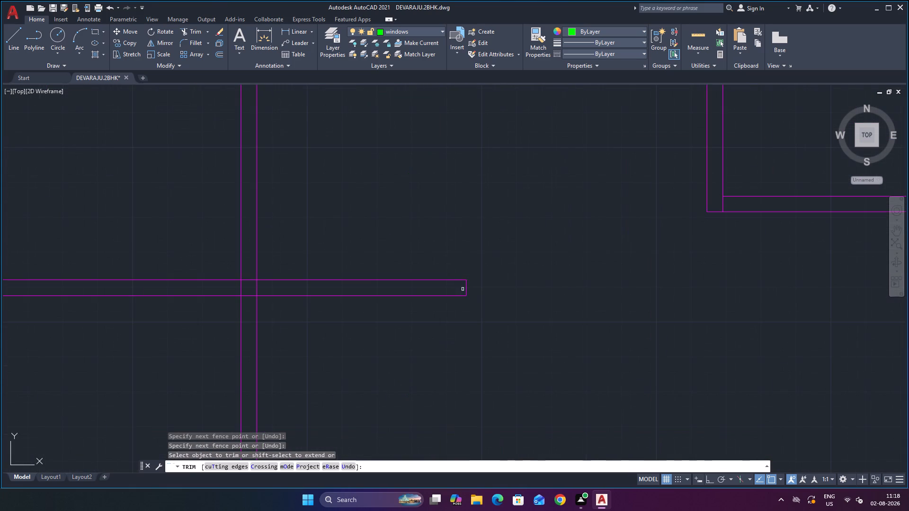
pyautogui.scroll(1, 232, 286)
pyautogui.click(232, 286)
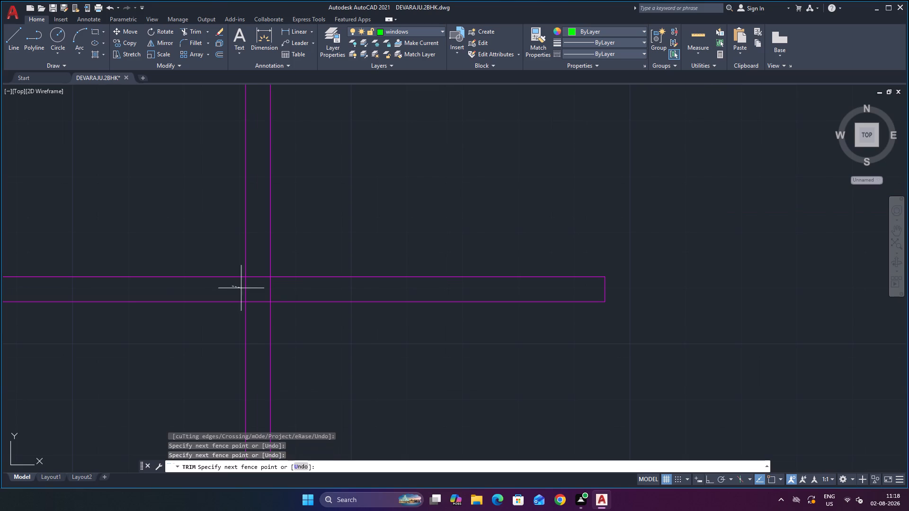
pyautogui.click(285, 291)
pyautogui.click(261, 264)
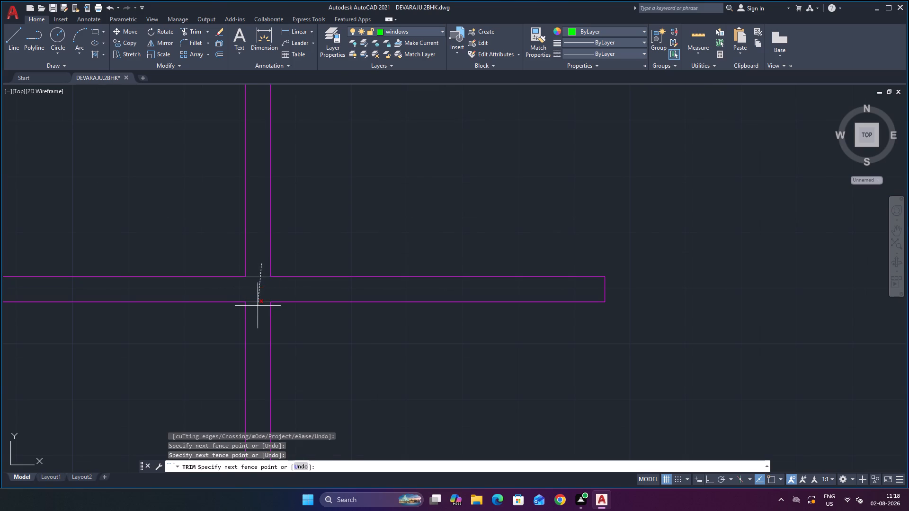
pyautogui.click(259, 309)
pyautogui.scroll(-4, 336, 294)
pyautogui.scroll(1, 386, 338)
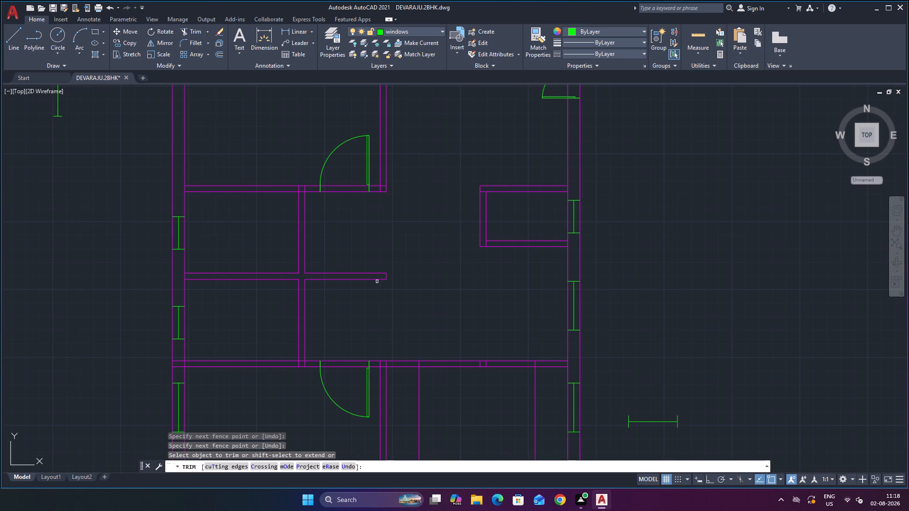
pyautogui.scroll(-1, 394, 281)
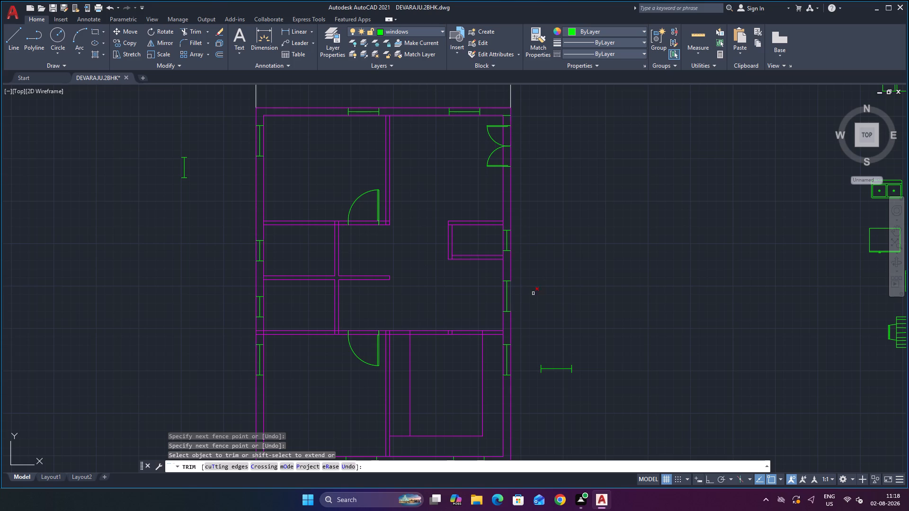
pyautogui.scroll(-3, 549, 261)
pyautogui.scroll(1, 618, 203)
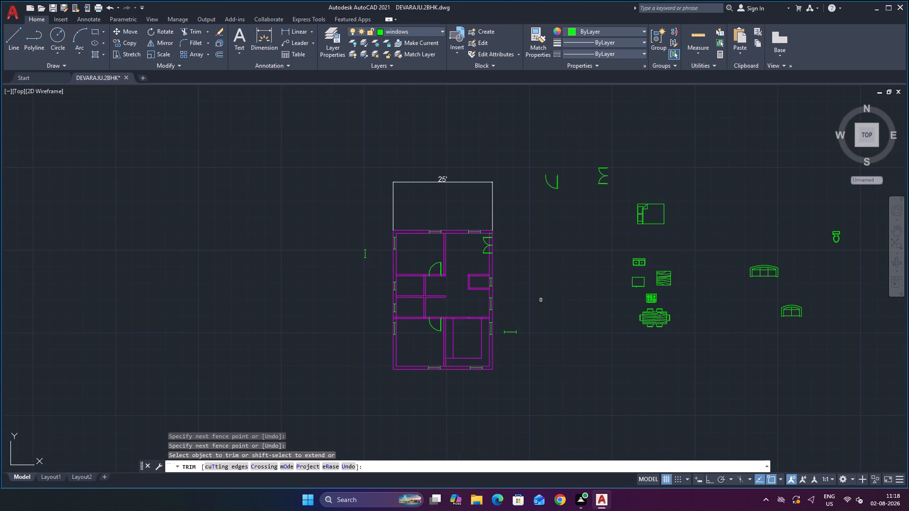
pyautogui.press('Escape')
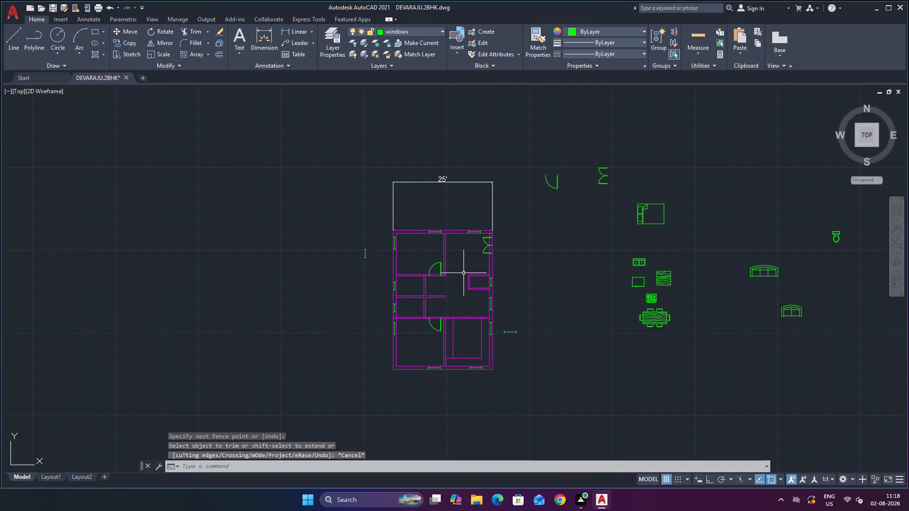
# Scale the spare single door about its upper east end, using its opening width as reference, to a new width of 2'6".
pyautogui.scroll(2, 425, 283)
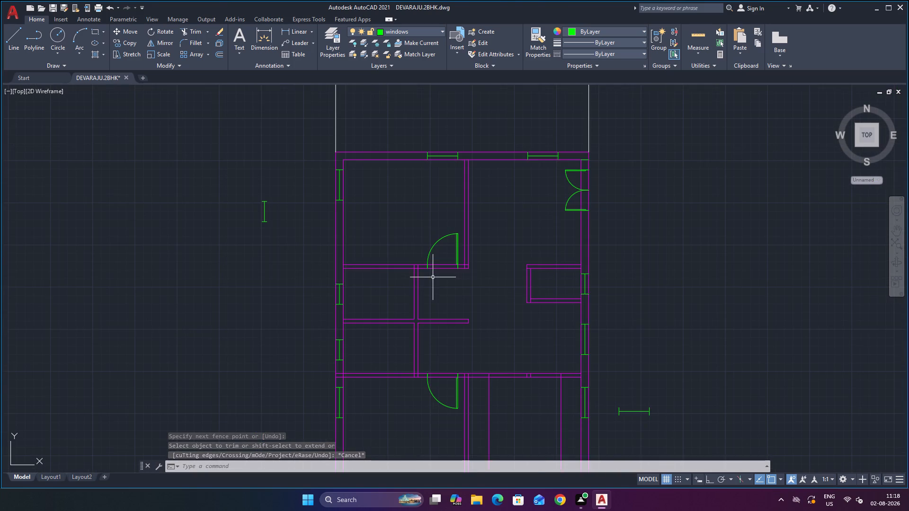
pyautogui.scroll(-1, 510, 253)
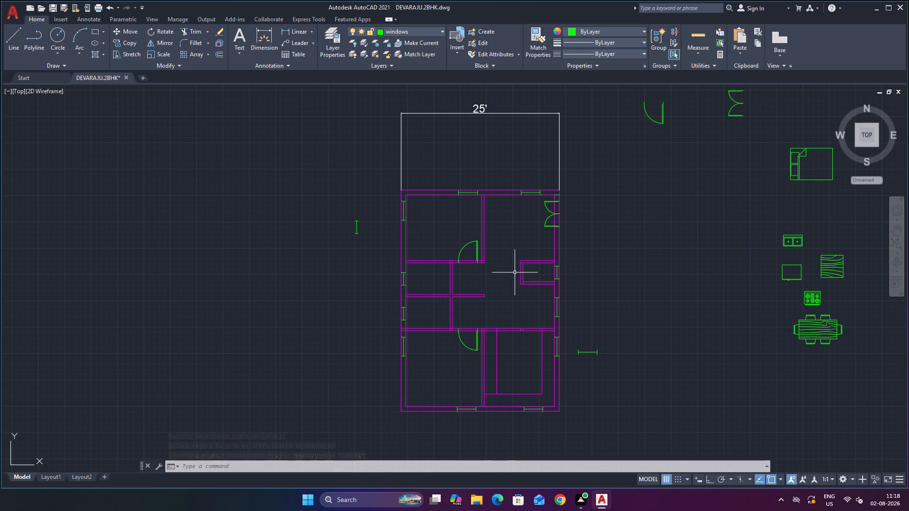
pyautogui.scroll(-1, 688, 151)
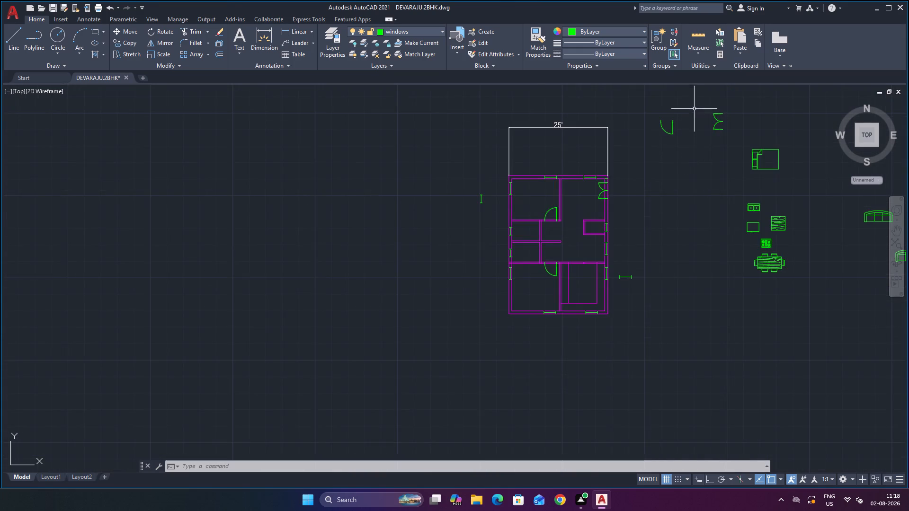
pyautogui.scroll(2, 691, 104)
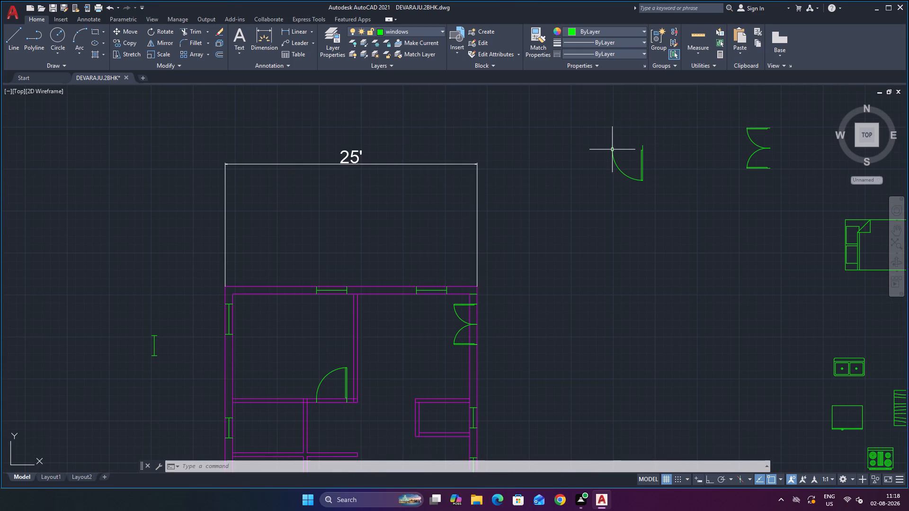
pyautogui.click(612, 150)
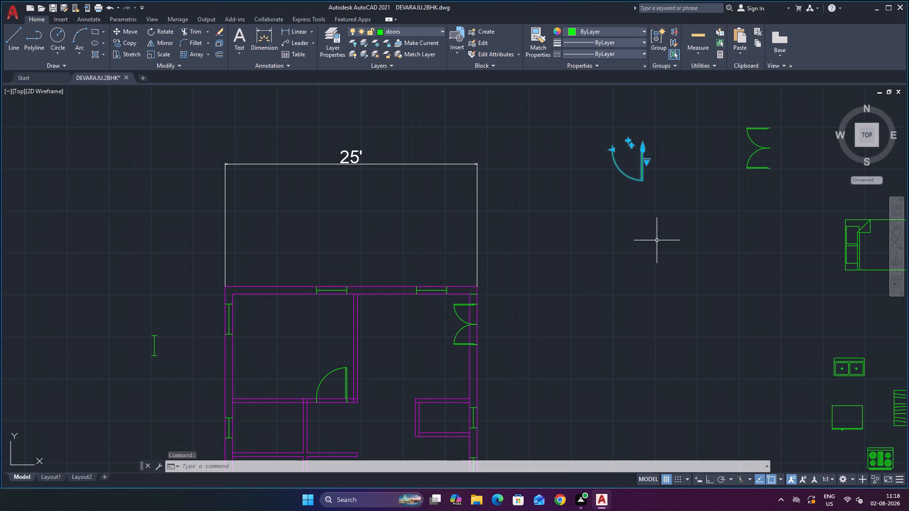
pyautogui.write('SC')
pyautogui.press('Return')
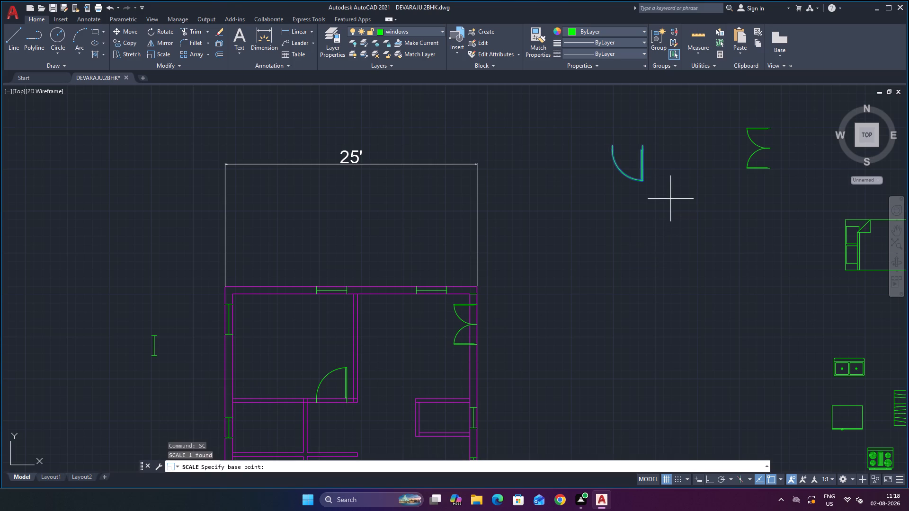
pyautogui.click(645, 145)
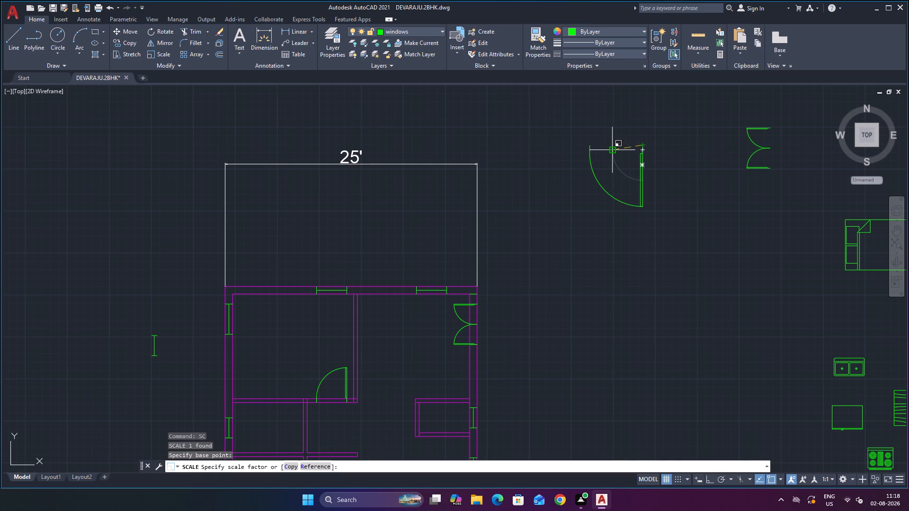
pyautogui.press('r')
pyautogui.press('Return')
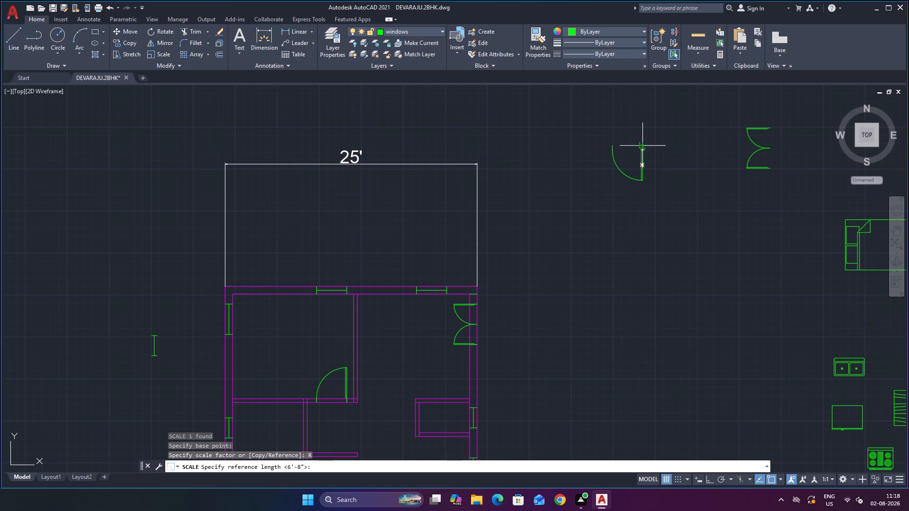
pyautogui.click(643, 144)
pyautogui.click(614, 146)
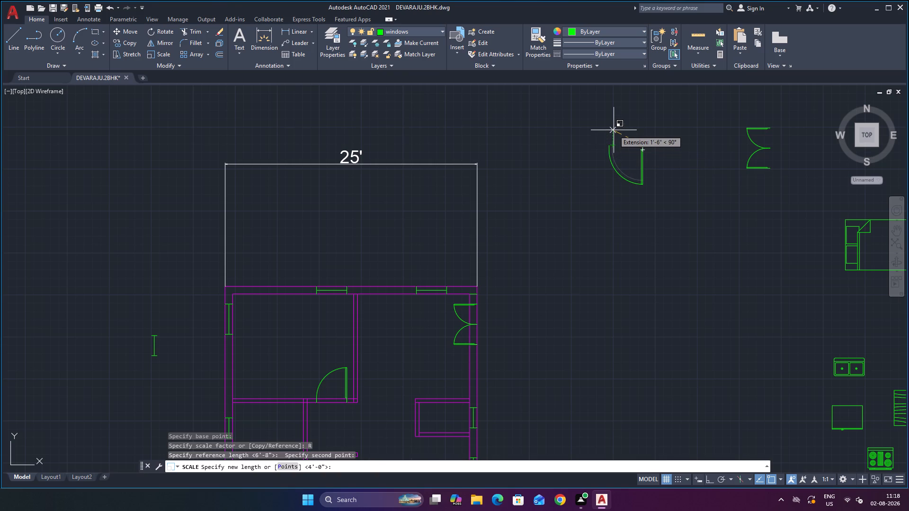
pyautogui.write("2'")
pyautogui.press('6')
pyautogui.press('Return')
pyautogui.click(682, 137)
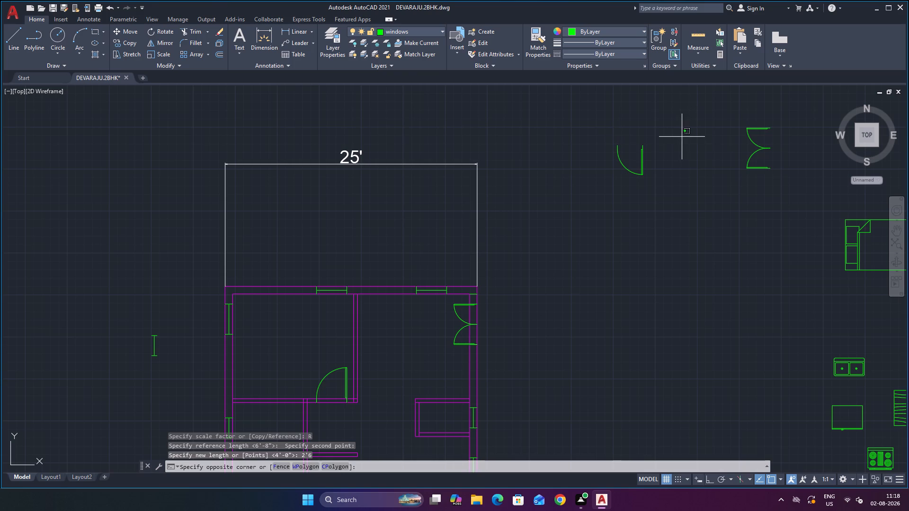
pyautogui.press('Escape')
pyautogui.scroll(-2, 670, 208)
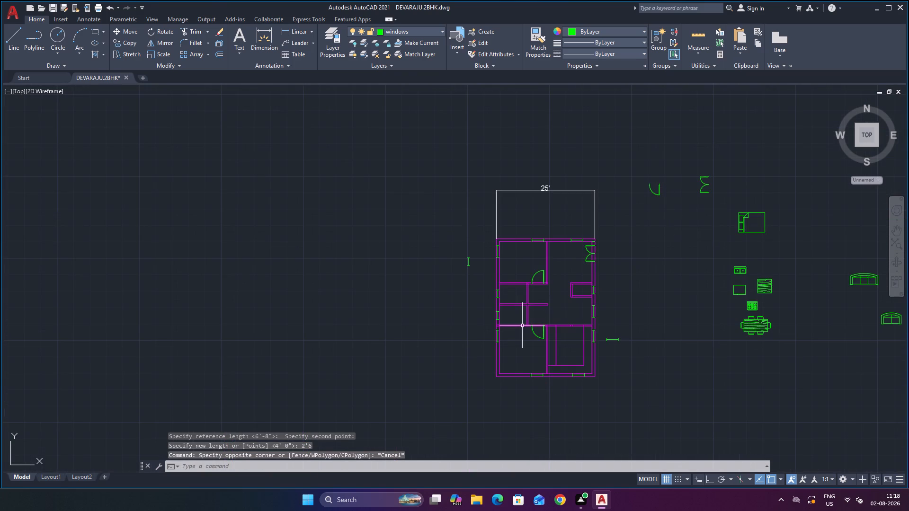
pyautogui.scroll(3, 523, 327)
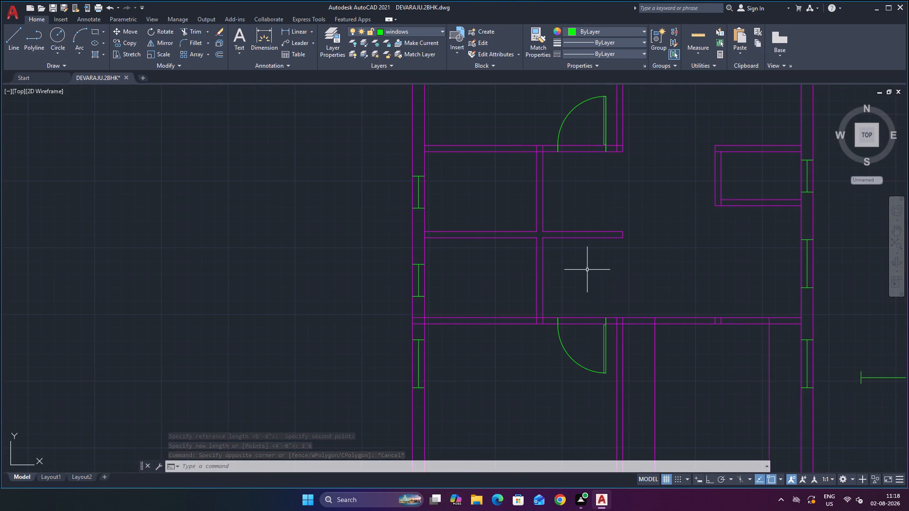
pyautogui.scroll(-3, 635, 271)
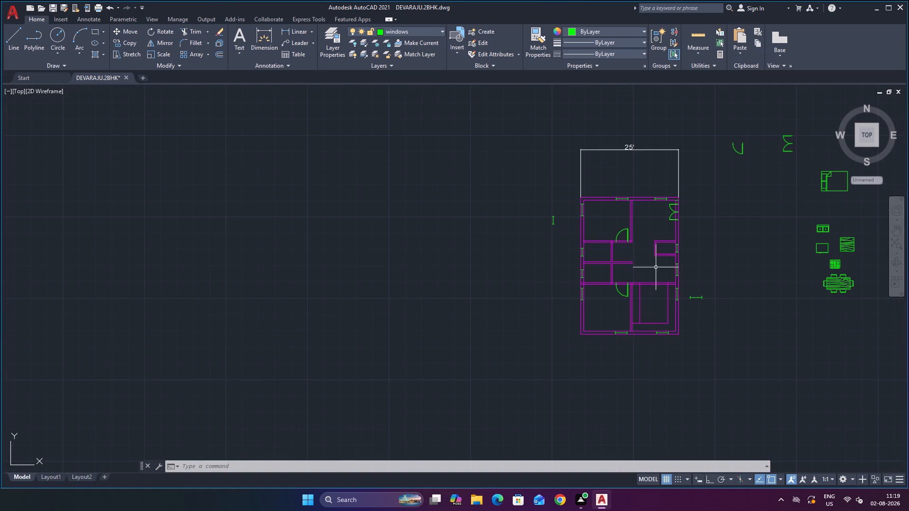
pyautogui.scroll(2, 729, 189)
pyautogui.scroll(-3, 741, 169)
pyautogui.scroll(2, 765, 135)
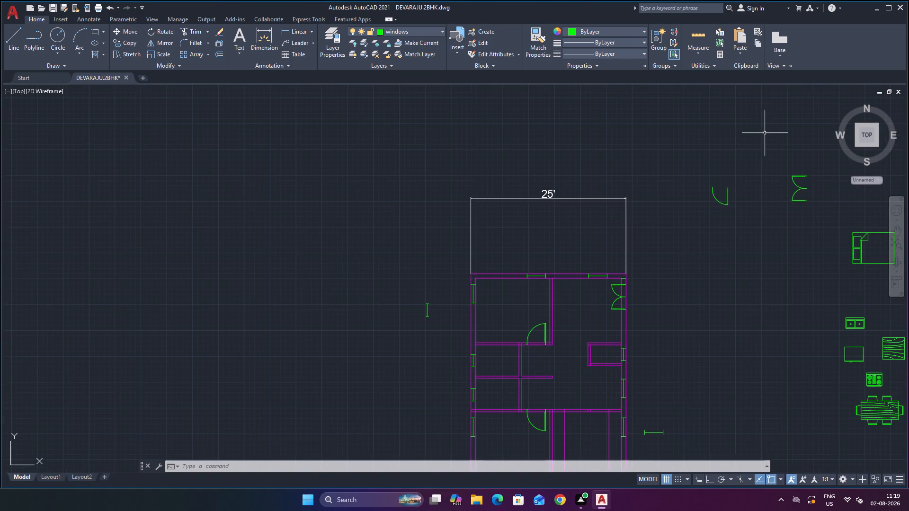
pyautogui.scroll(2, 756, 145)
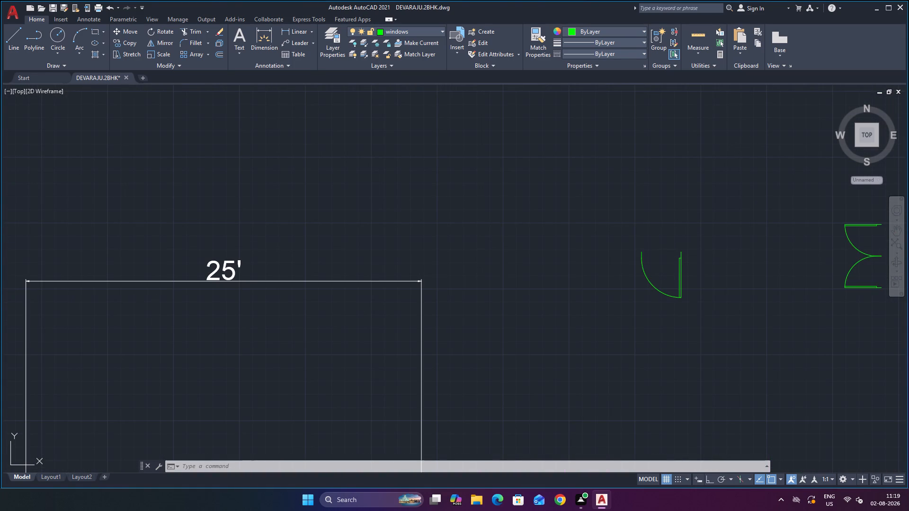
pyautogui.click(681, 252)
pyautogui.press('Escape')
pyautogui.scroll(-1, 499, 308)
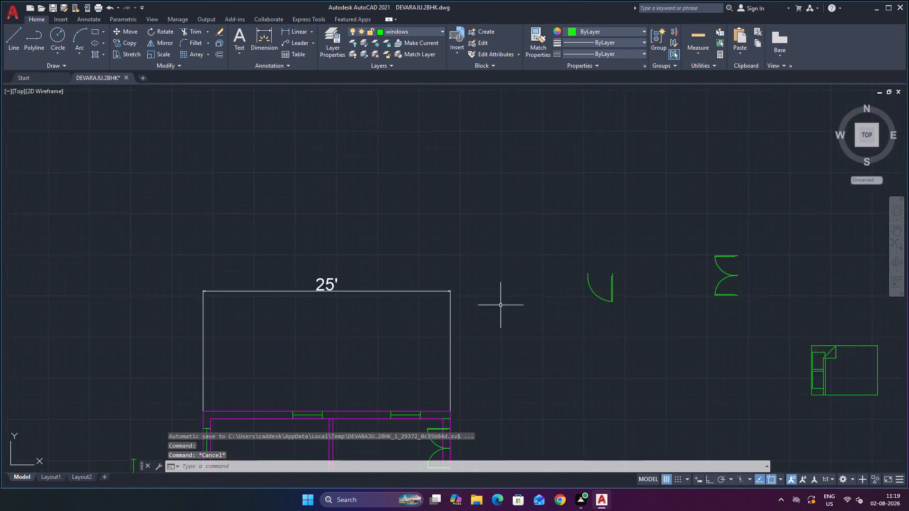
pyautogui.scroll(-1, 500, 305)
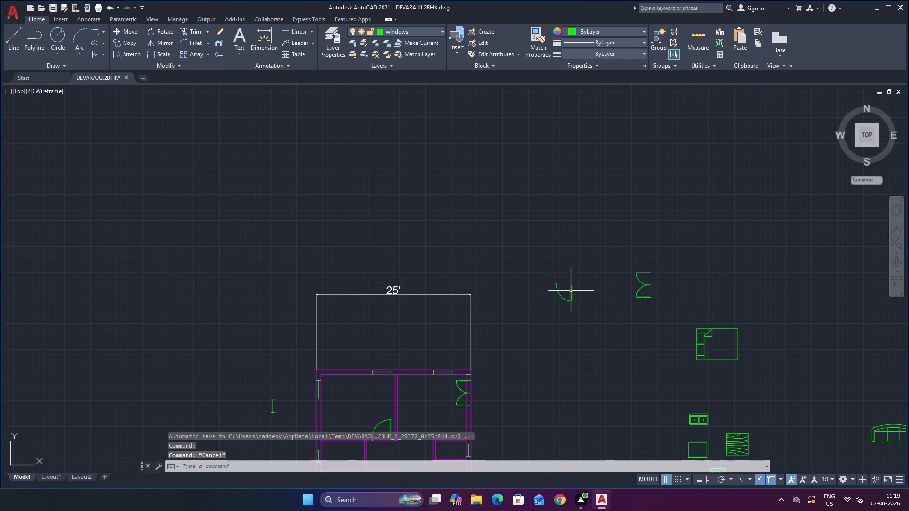
# Copy the spare 2'6" single door from its upper east end onto the upper small west room's north wall, near the room's east corner.
pyautogui.click(571, 290)
pyautogui.press('c')
pyautogui.press('o')
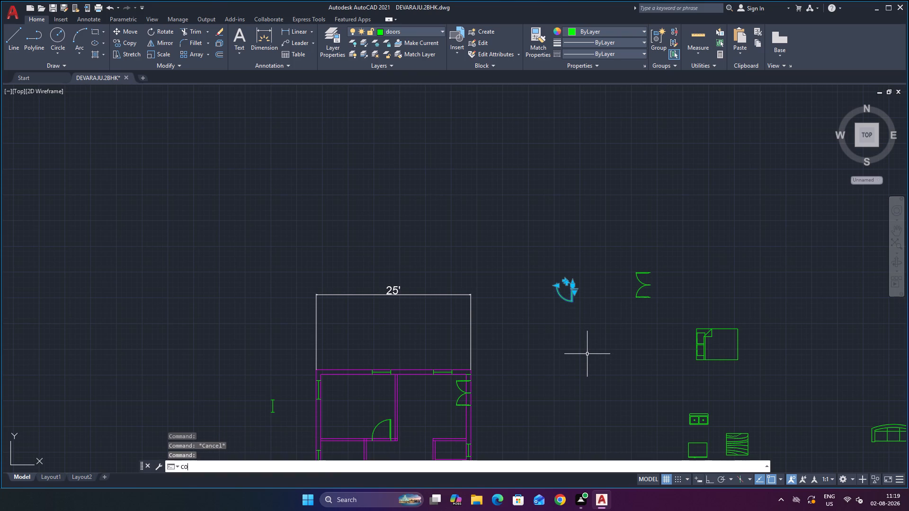
pyautogui.press('Return')
pyautogui.scroll(2, 594, 294)
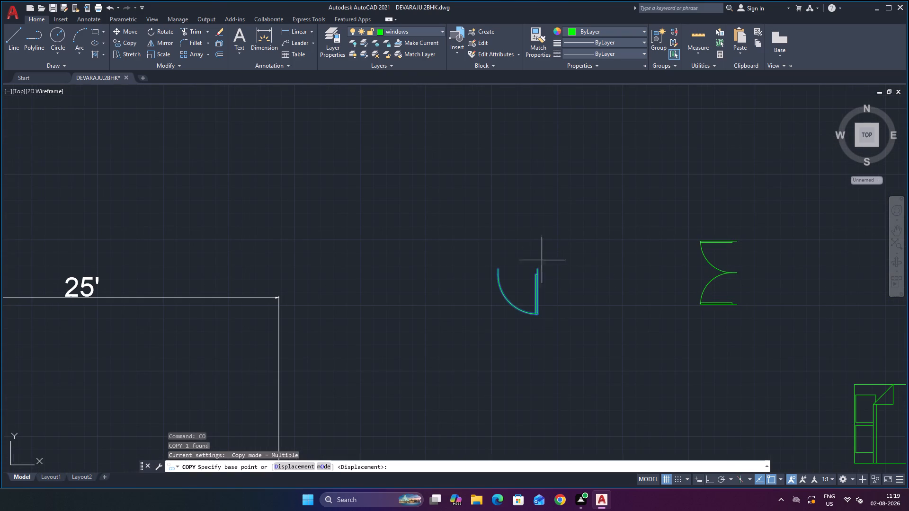
pyautogui.click(537, 268)
pyautogui.scroll(-4, 412, 257)
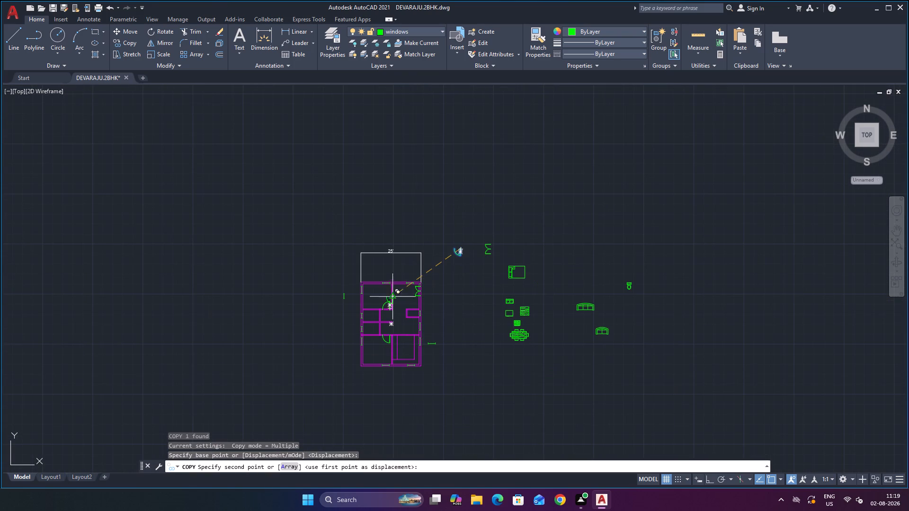
pyautogui.scroll(3, 371, 317)
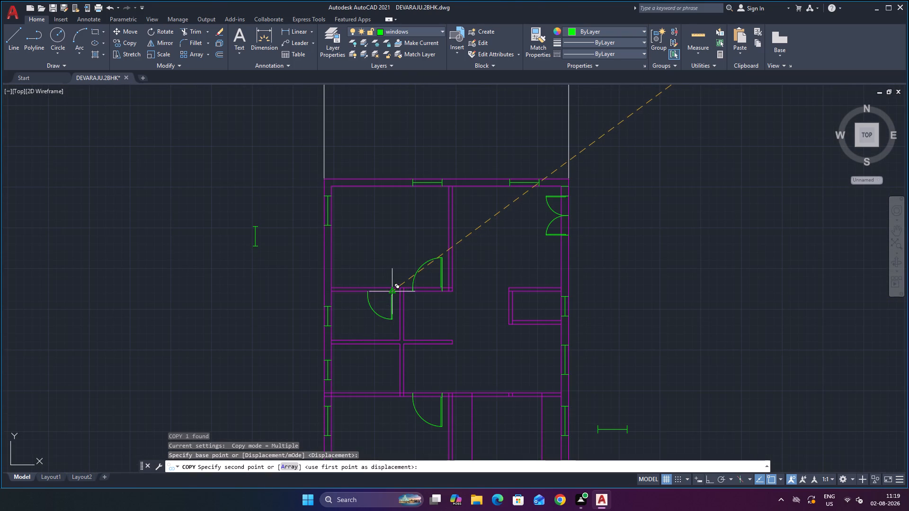
pyautogui.scroll(4, 393, 291)
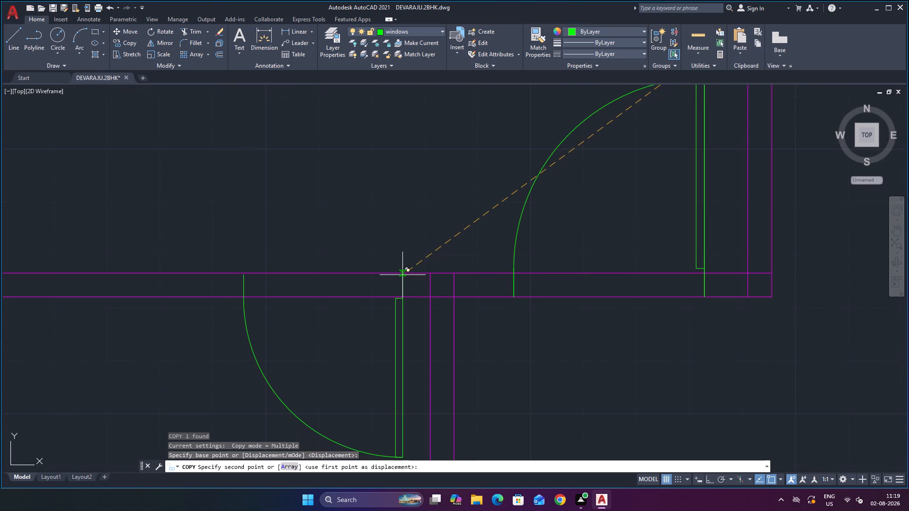
pyautogui.scroll(1, 402, 275)
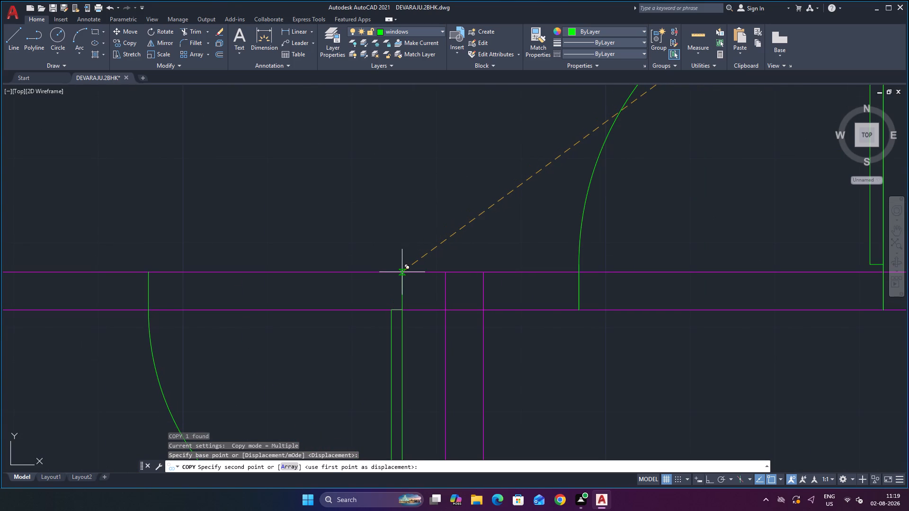
pyautogui.click(402, 272)
# Place a second copy of the door on the lower small west room's south wall, directly in line with the first copy.
pyautogui.scroll(-4, 438, 225)
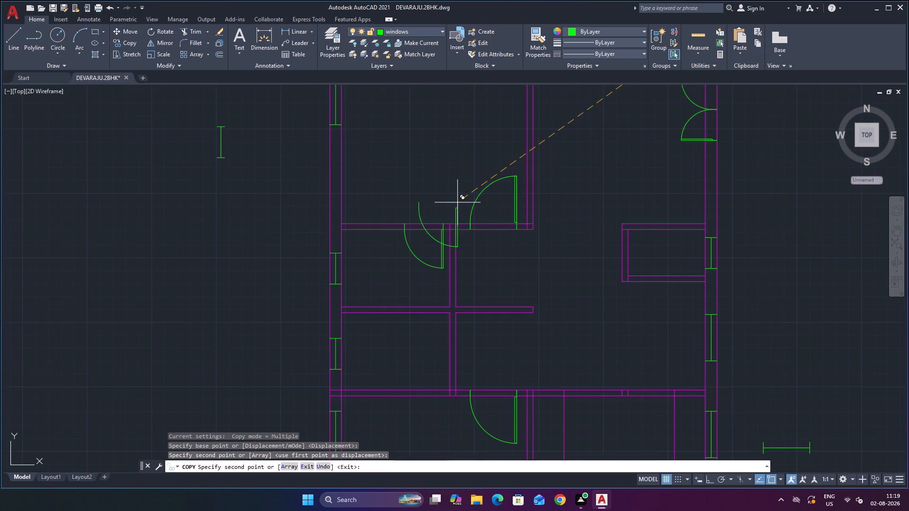
pyautogui.scroll(-3, 460, 206)
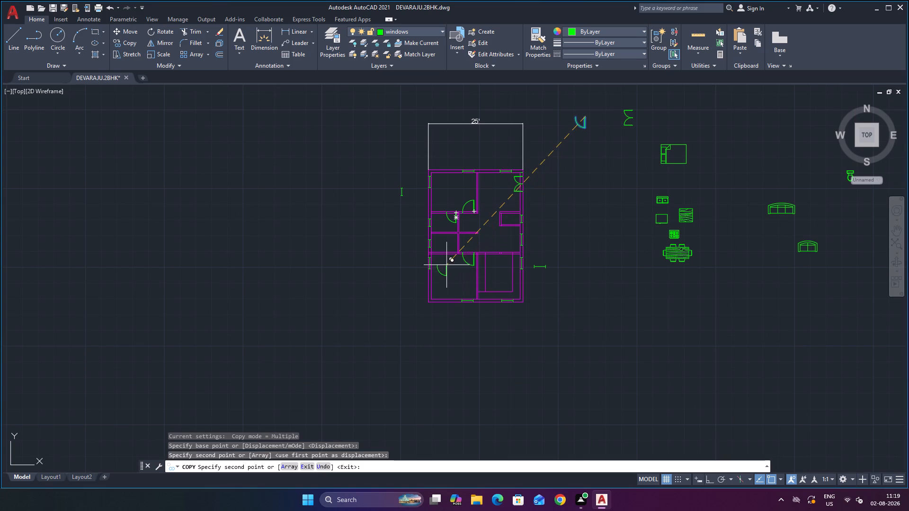
pyautogui.scroll(3, 455, 259)
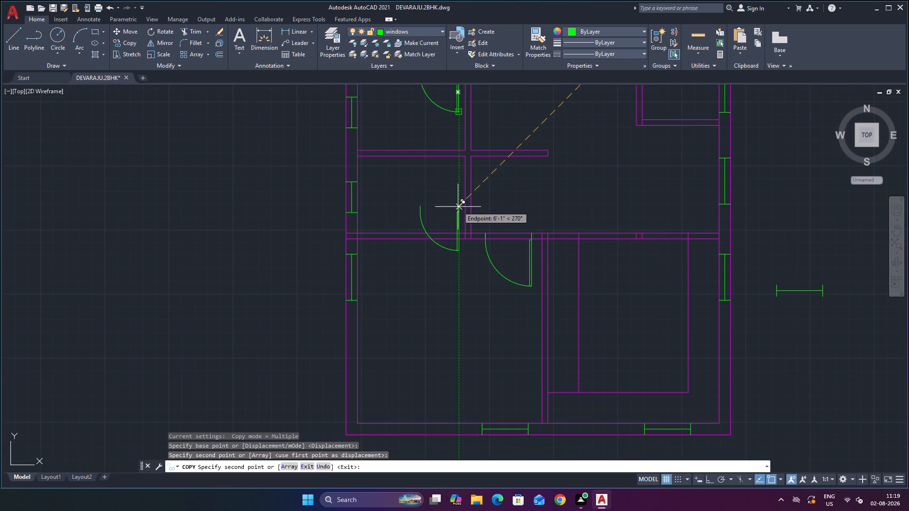
pyautogui.click(458, 233)
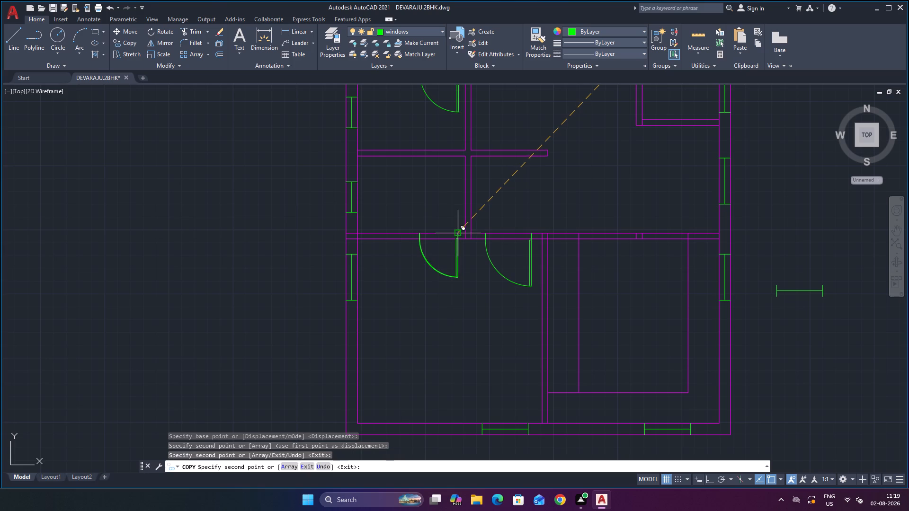
pyautogui.scroll(3, 463, 189)
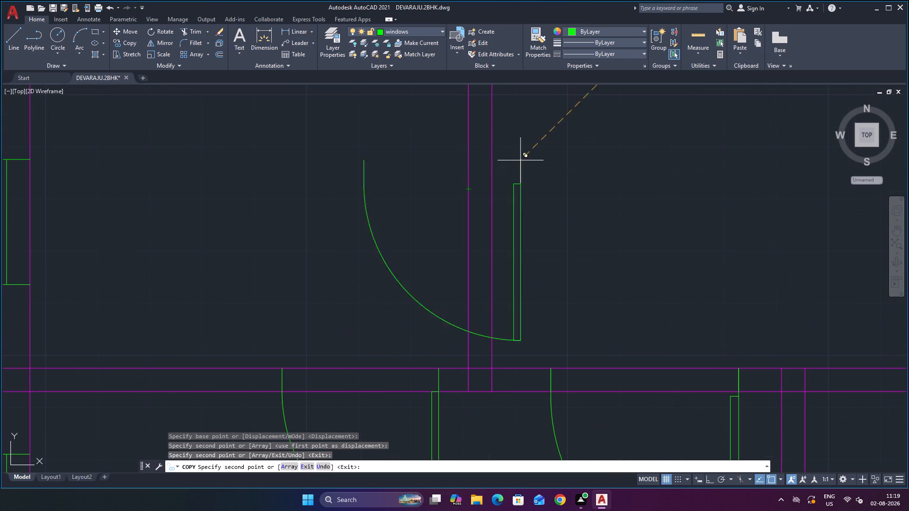
pyautogui.press('Escape')
# Flip the lower small west room's door so that it swings north into that room.
pyautogui.scroll(-5, 521, 161)
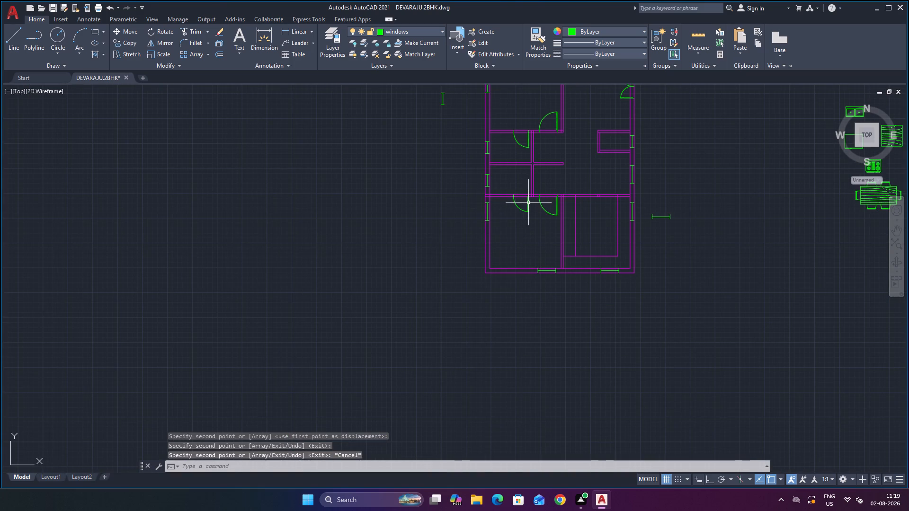
pyautogui.scroll(3, 529, 203)
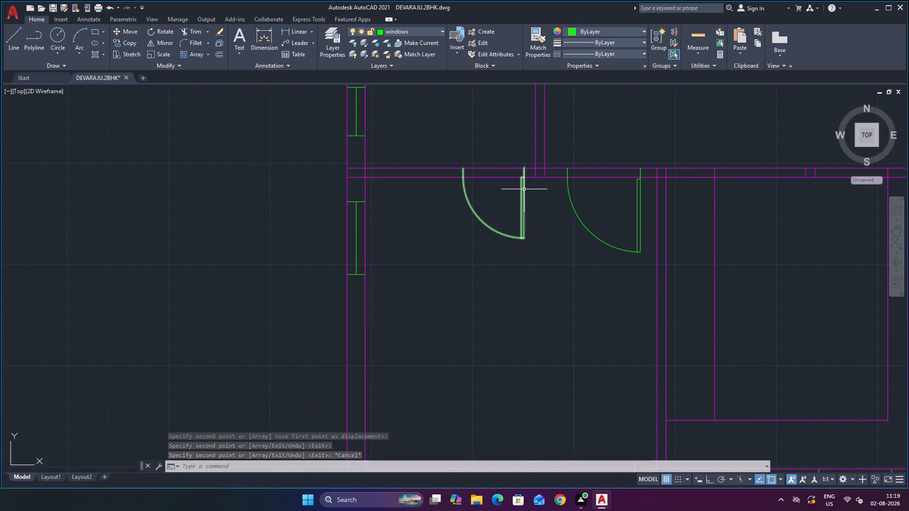
pyautogui.click(524, 189)
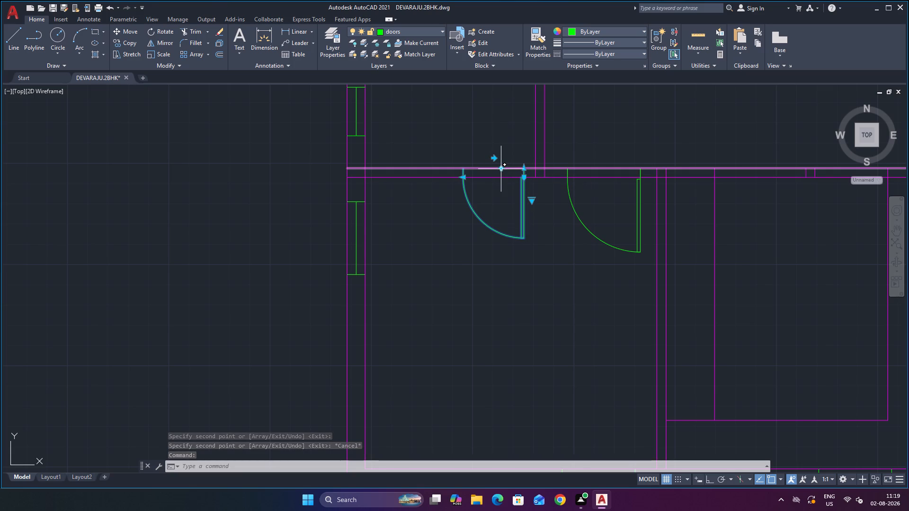
pyautogui.scroll(2, 503, 165)
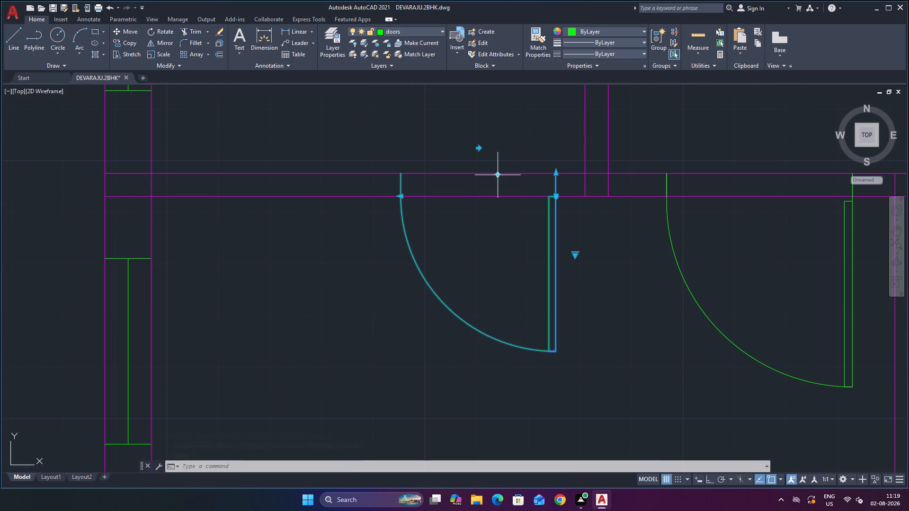
pyautogui.click(498, 177)
pyautogui.scroll(-3, 502, 193)
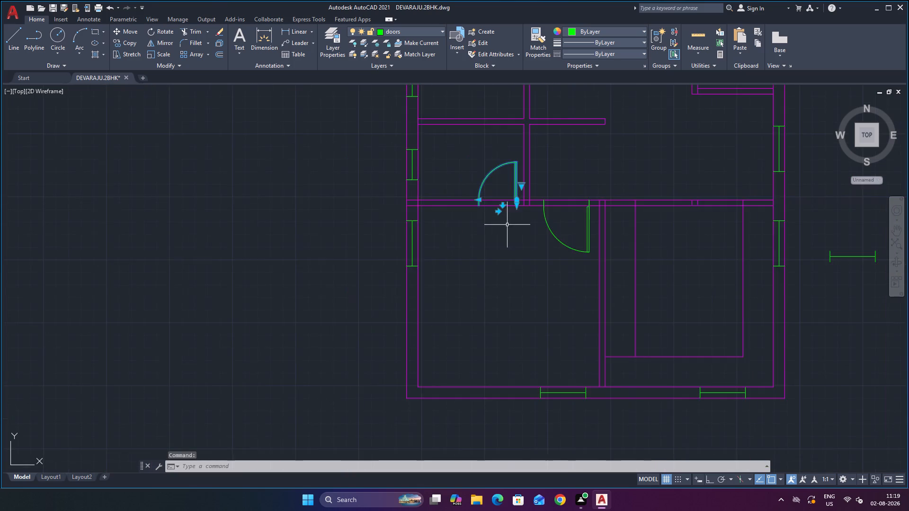
pyautogui.scroll(-1, 507, 225)
pyautogui.scroll(1, 516, 149)
pyautogui.press('Escape')
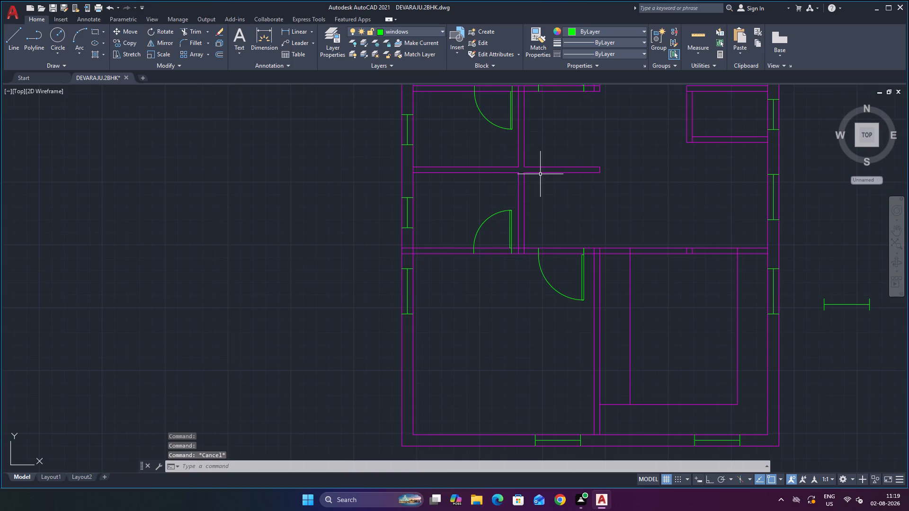
# Trim both wall lines across the door opening in the lower small west room's south wall.
pyautogui.scroll(-2, 541, 175)
pyautogui.scroll(2, 558, 163)
pyautogui.scroll(-1, 559, 176)
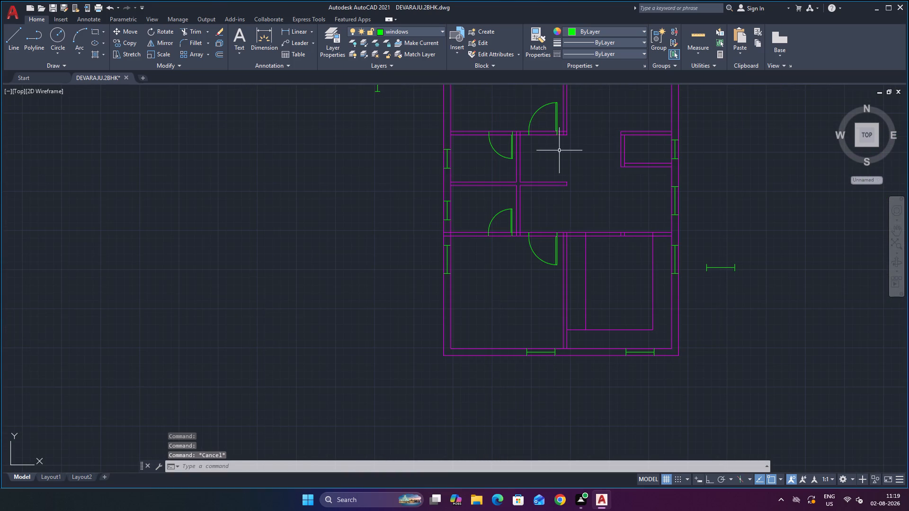
pyautogui.scroll(1, 495, 211)
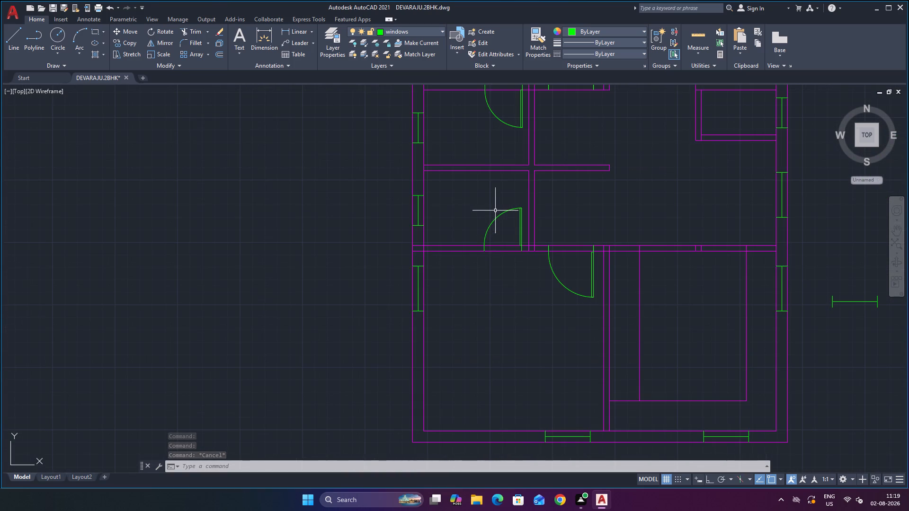
pyautogui.write('TR')
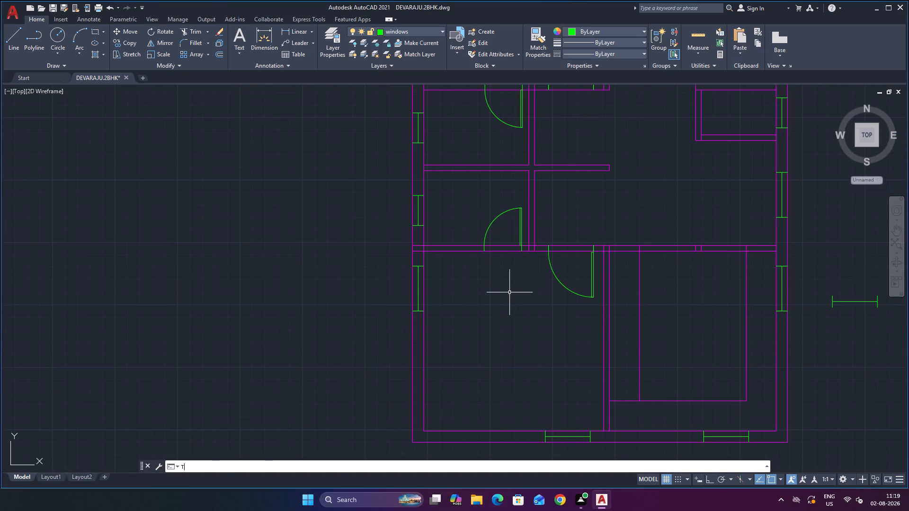
pyautogui.press('Return')
pyautogui.click(503, 245)
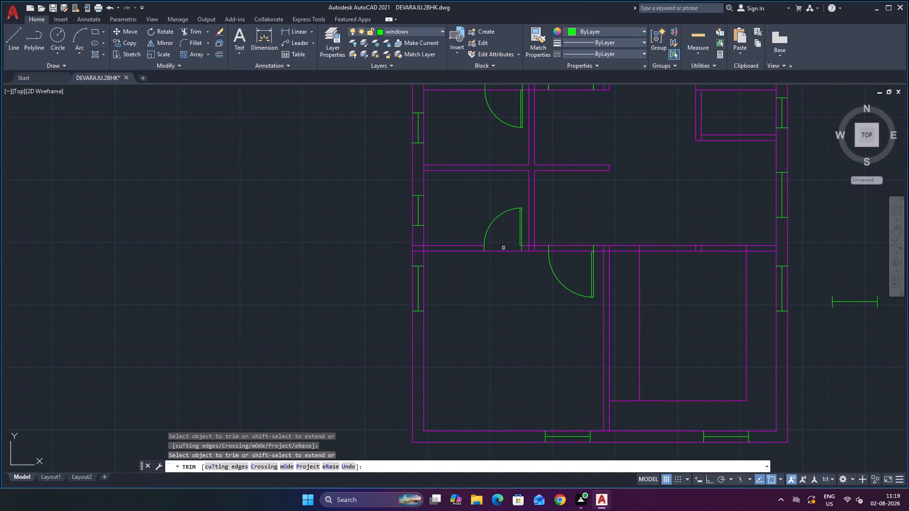
pyautogui.click(504, 252)
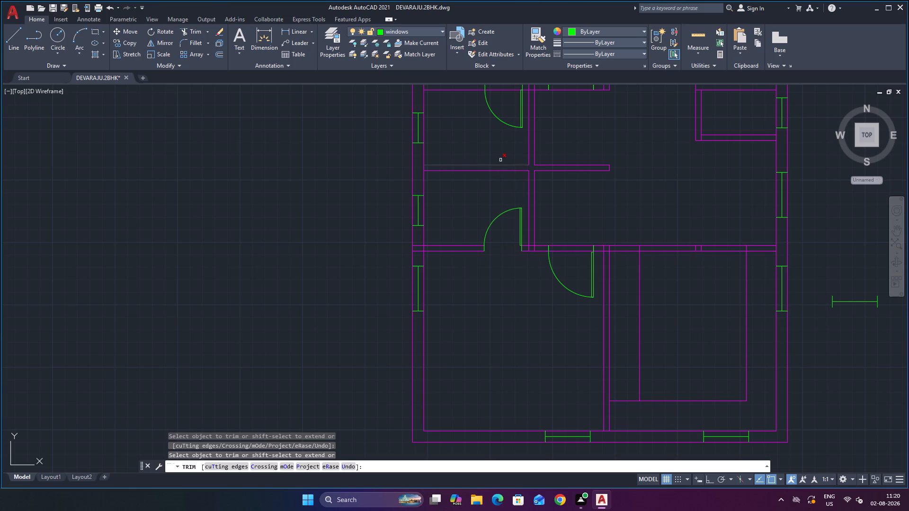
# Trim both wall lines across the door opening in the upper small west room's north wall.
pyautogui.scroll(4, 473, 255)
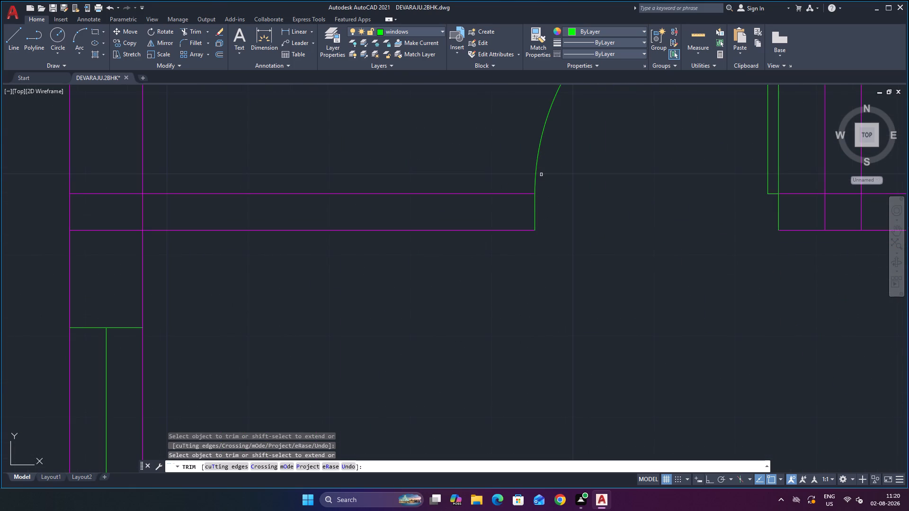
pyautogui.scroll(-4, 542, 205)
pyautogui.scroll(2, 556, 218)
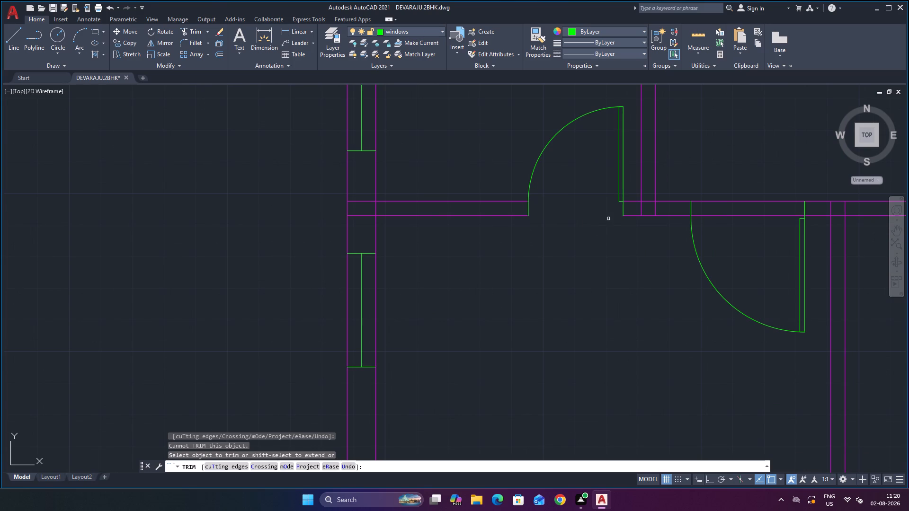
pyautogui.scroll(-3, 607, 220)
pyautogui.scroll(4, 607, 113)
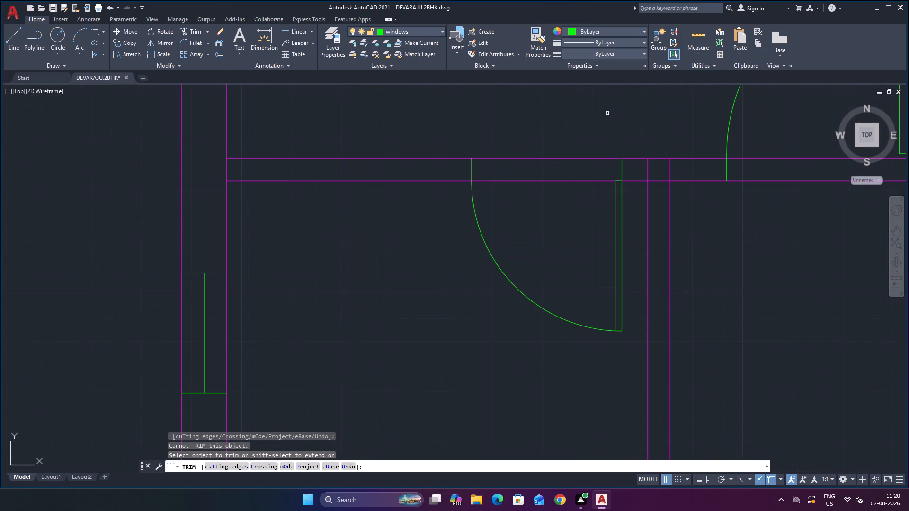
pyautogui.click(568, 126)
pyautogui.click(566, 202)
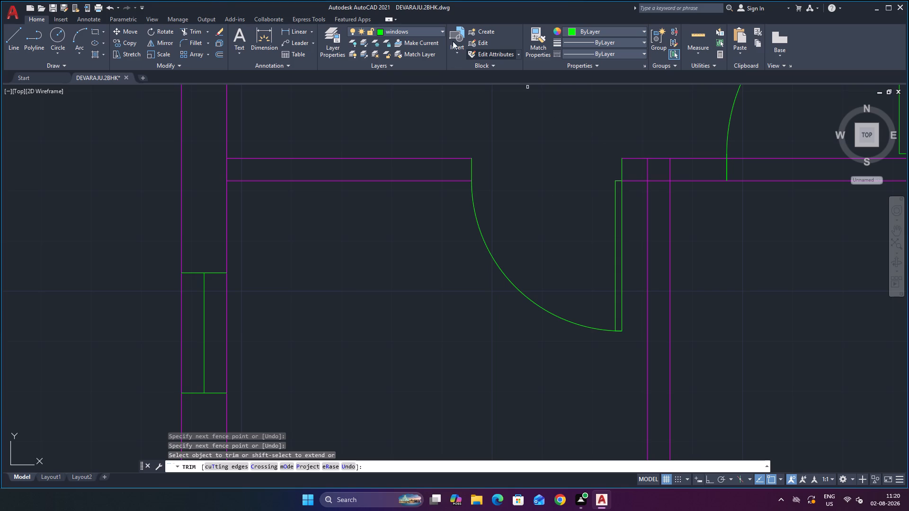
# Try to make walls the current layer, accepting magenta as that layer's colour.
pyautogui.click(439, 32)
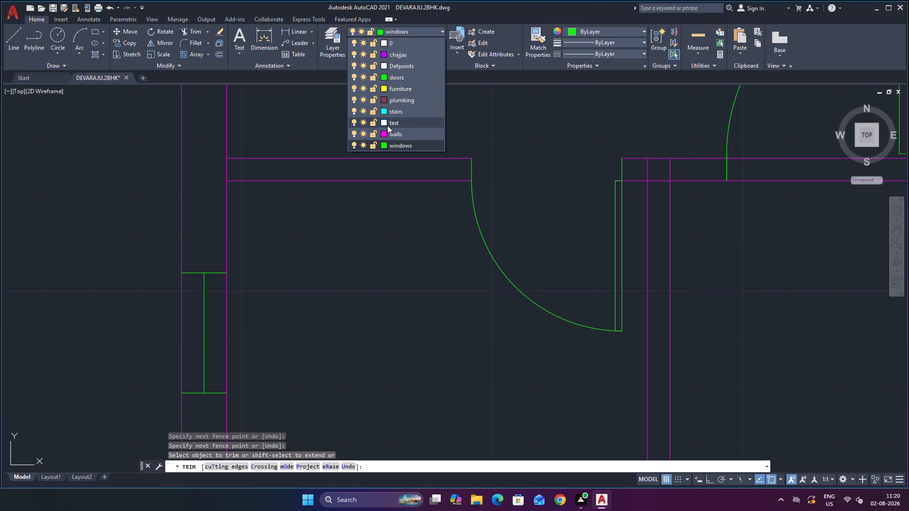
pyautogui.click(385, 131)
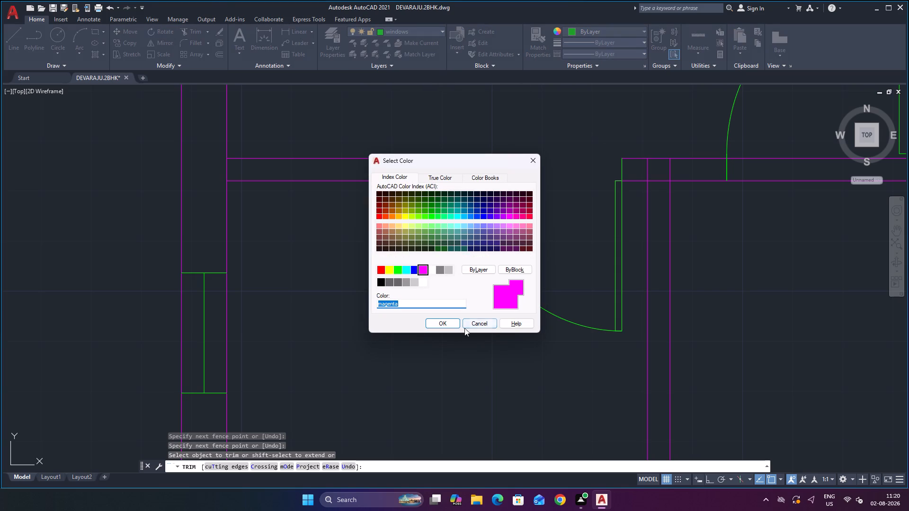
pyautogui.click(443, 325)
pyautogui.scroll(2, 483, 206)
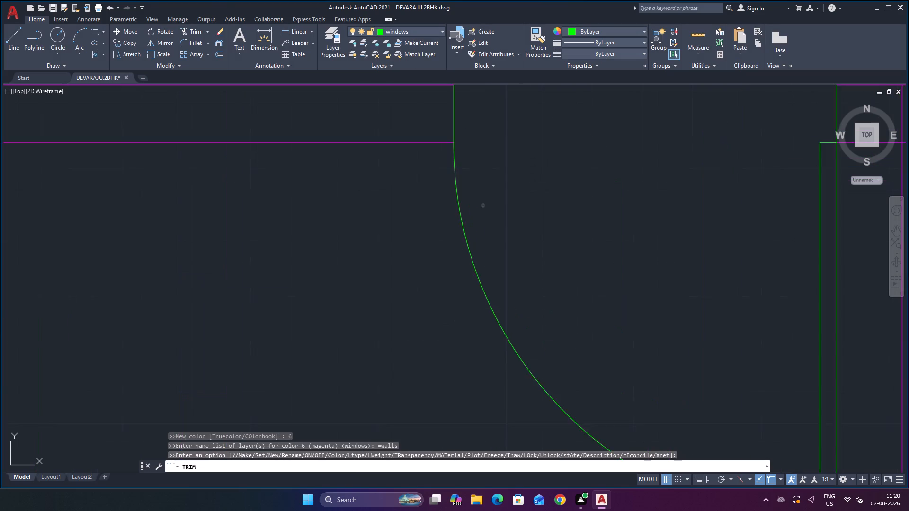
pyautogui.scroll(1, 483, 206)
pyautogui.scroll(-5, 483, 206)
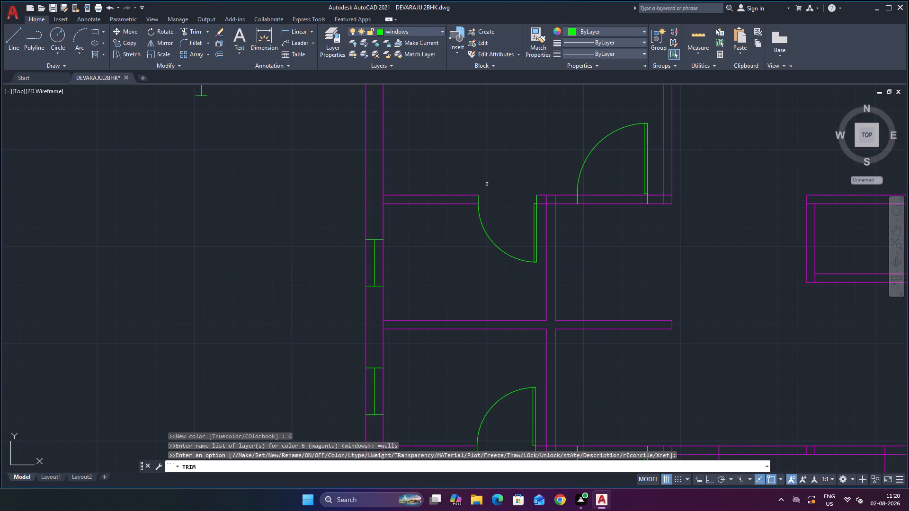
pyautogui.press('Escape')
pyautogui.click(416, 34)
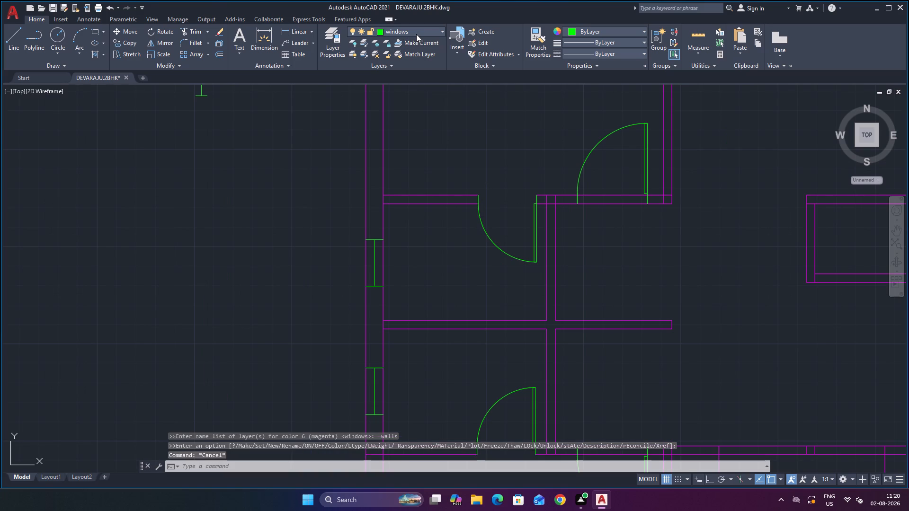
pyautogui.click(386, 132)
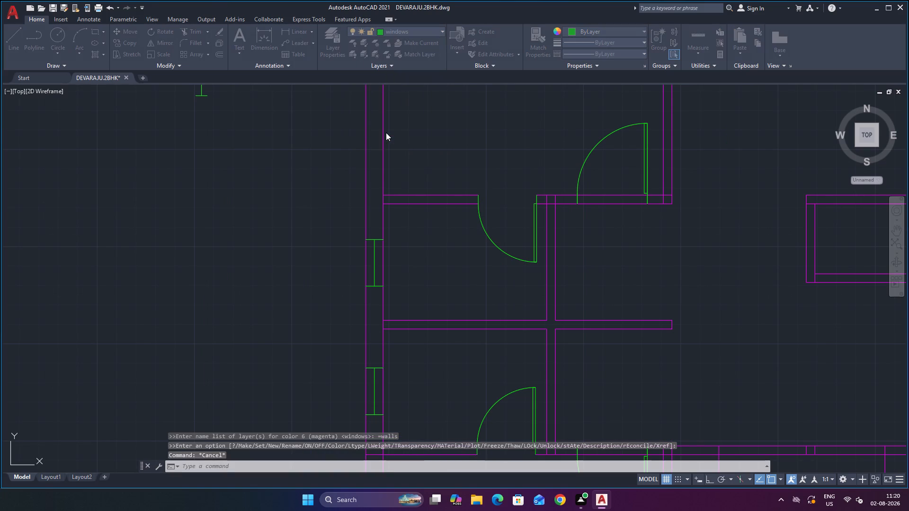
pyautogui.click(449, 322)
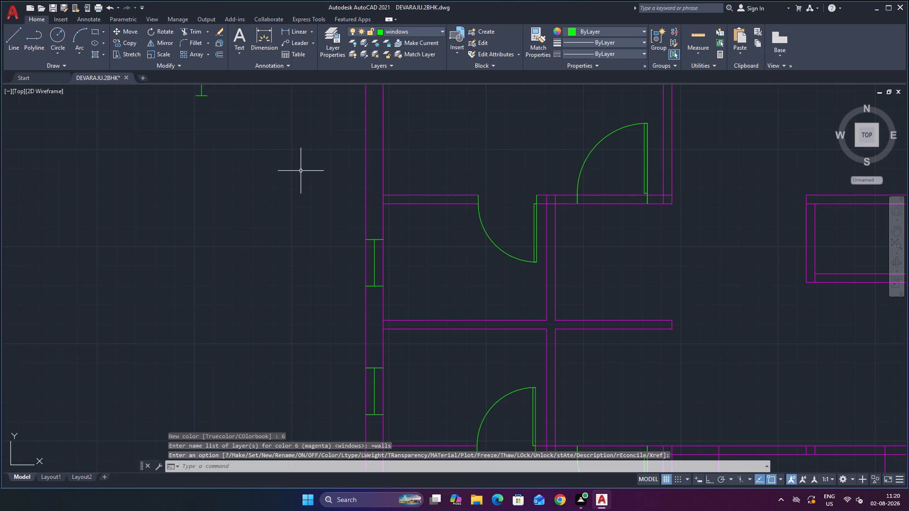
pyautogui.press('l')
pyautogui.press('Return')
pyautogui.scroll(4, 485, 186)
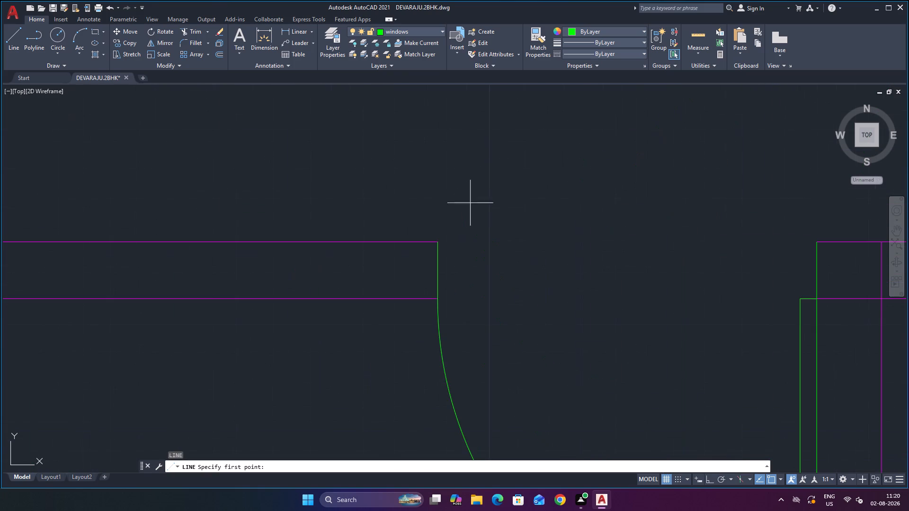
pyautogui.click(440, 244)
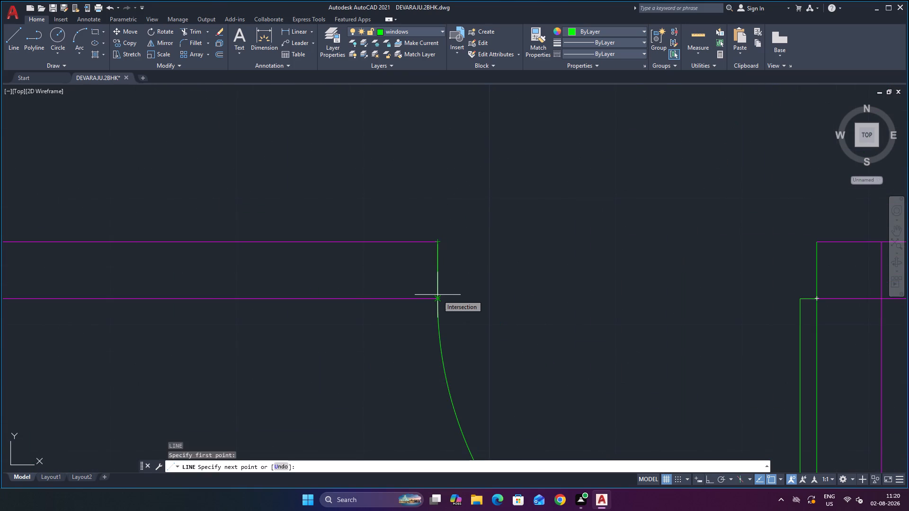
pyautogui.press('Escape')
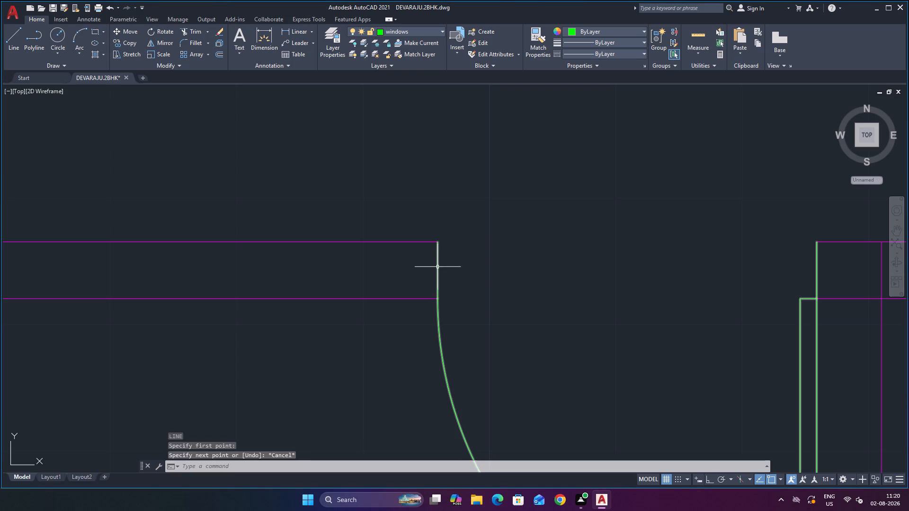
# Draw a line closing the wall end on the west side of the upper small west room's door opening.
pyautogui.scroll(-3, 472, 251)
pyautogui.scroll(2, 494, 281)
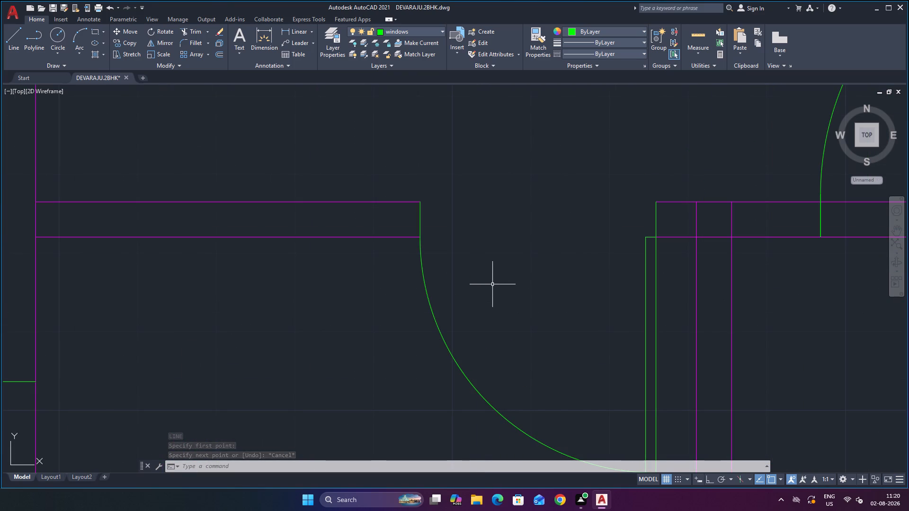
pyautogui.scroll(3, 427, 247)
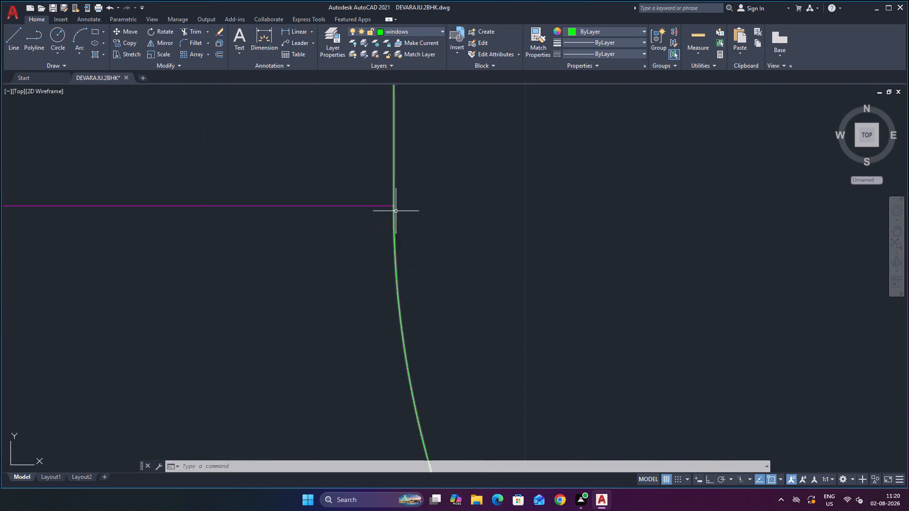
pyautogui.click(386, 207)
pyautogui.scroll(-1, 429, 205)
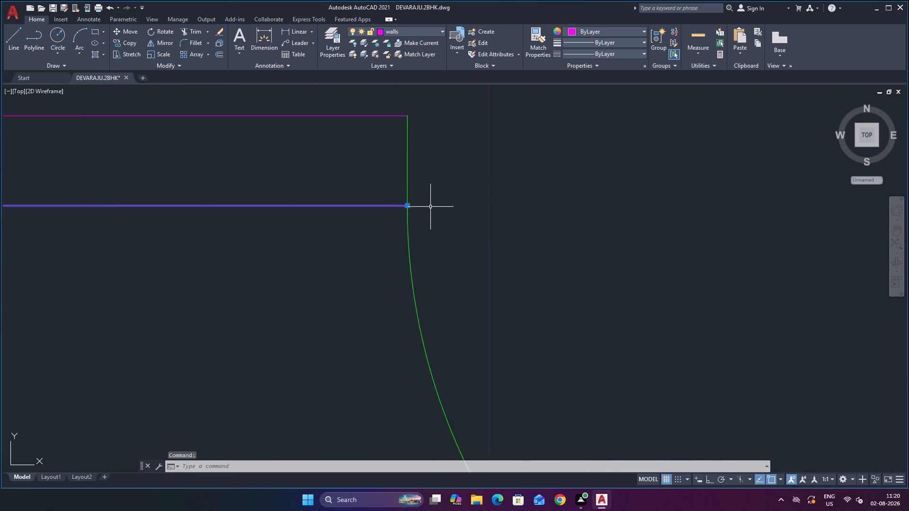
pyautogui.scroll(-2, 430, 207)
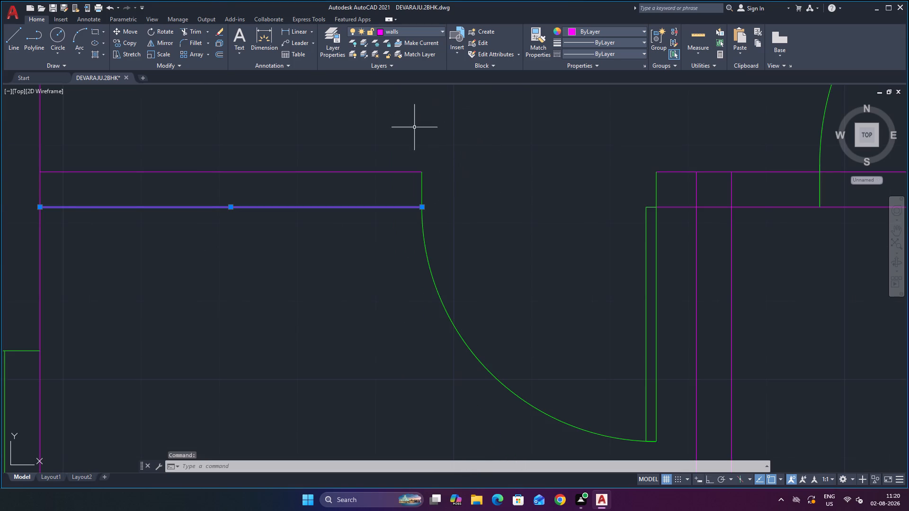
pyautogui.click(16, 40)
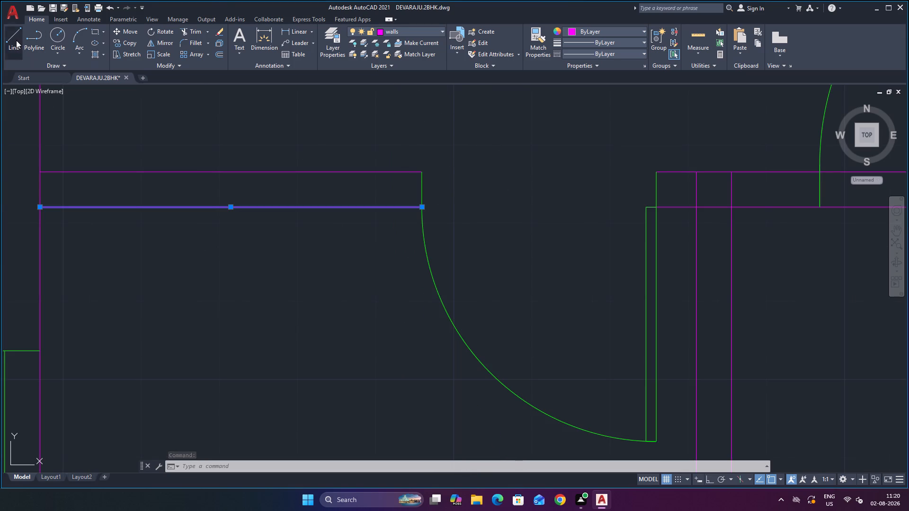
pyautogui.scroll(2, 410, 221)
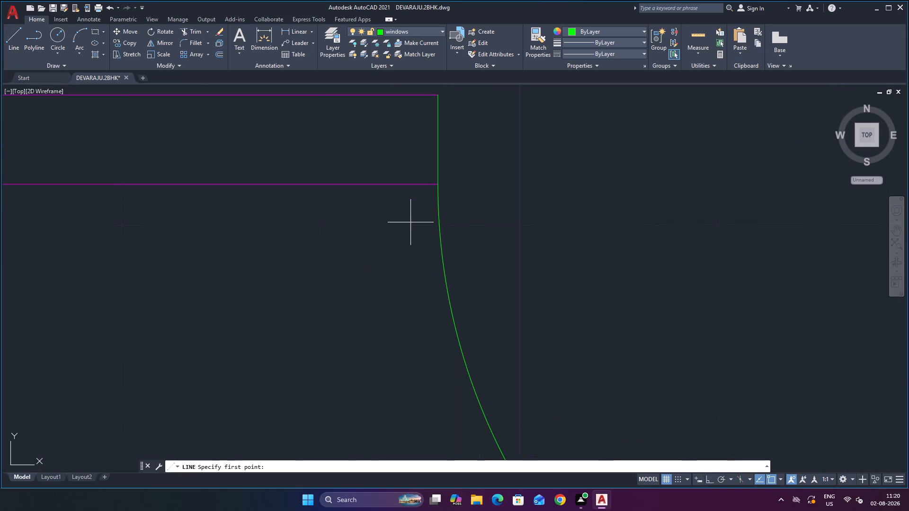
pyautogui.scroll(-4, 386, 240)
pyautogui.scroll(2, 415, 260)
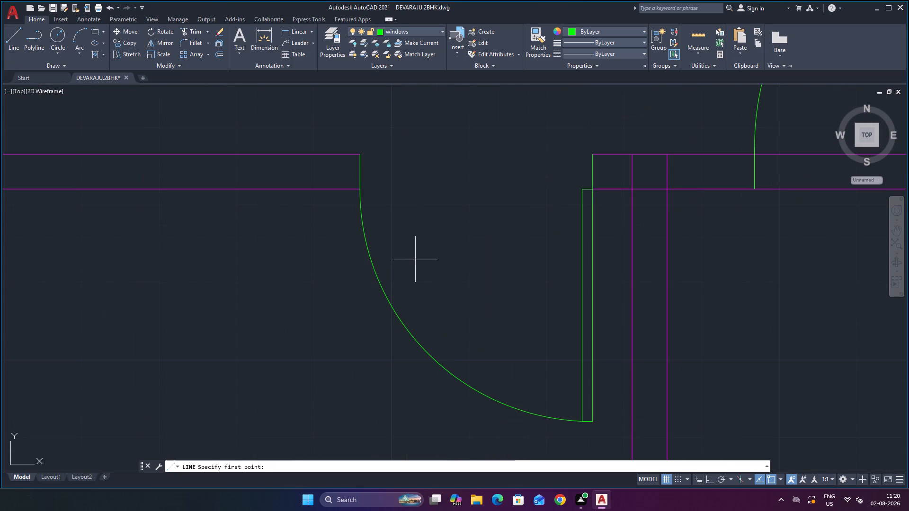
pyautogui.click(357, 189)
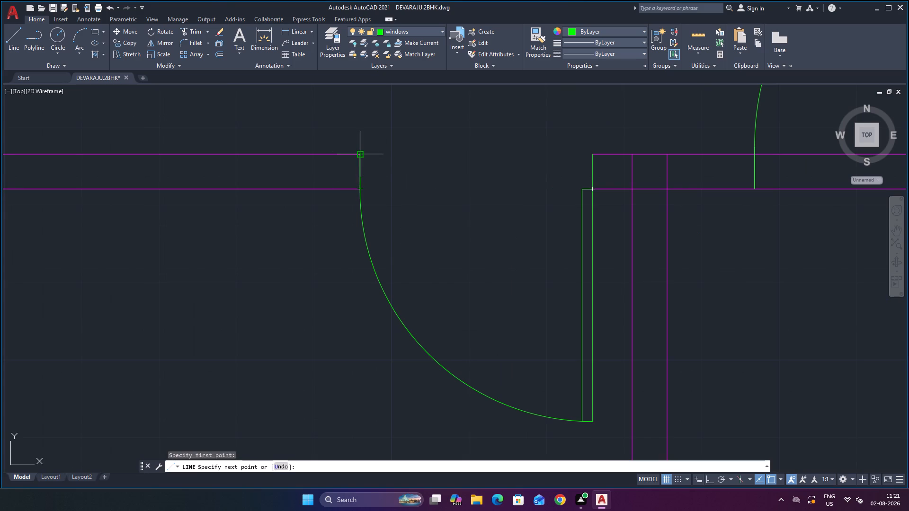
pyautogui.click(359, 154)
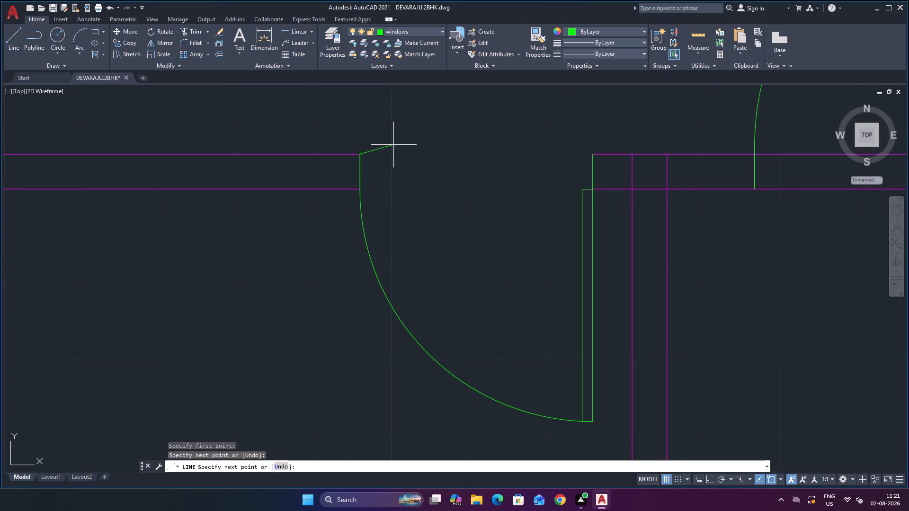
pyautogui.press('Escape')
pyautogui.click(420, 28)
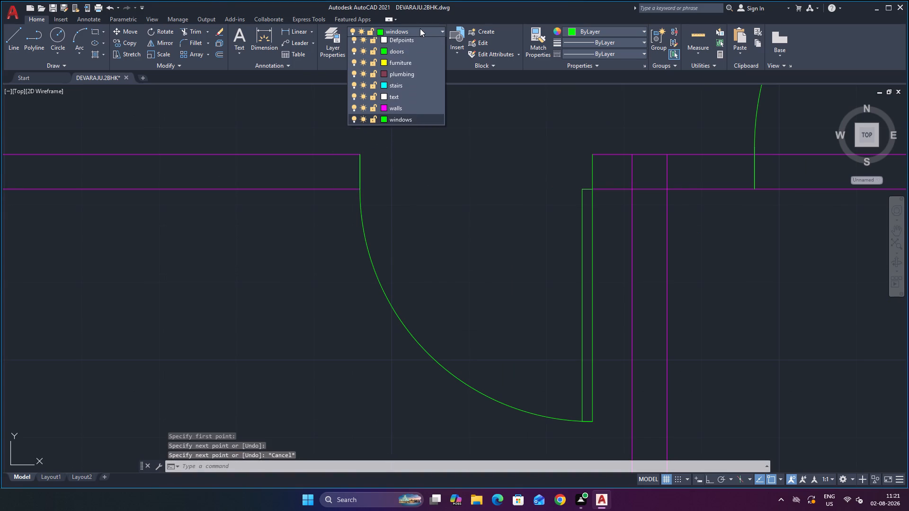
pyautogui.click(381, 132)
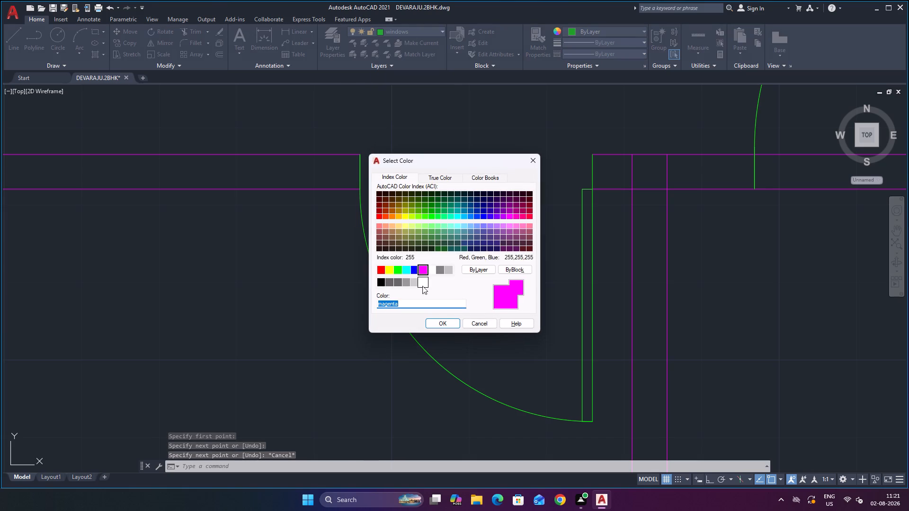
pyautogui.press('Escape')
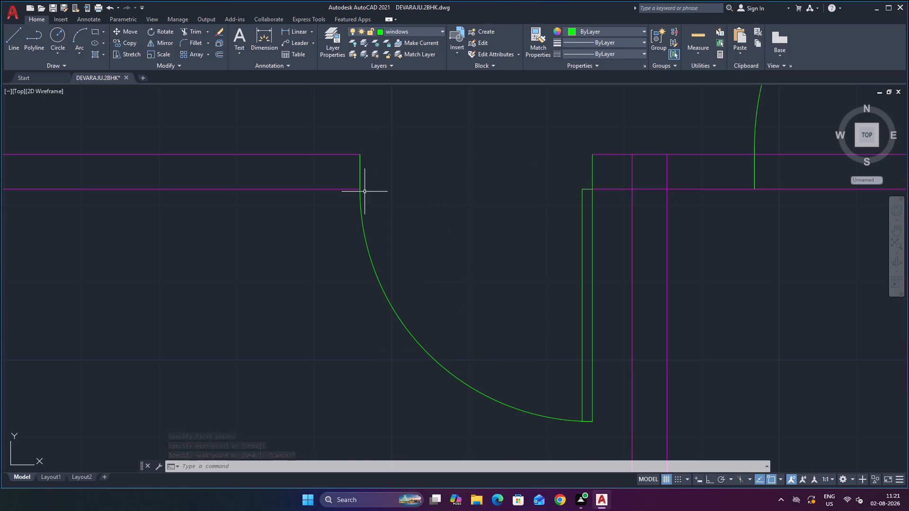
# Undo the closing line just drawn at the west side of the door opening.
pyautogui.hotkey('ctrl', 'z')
# Move the upper small west room's door south out of its wall opening, into the room.
pyautogui.click(422, 190)
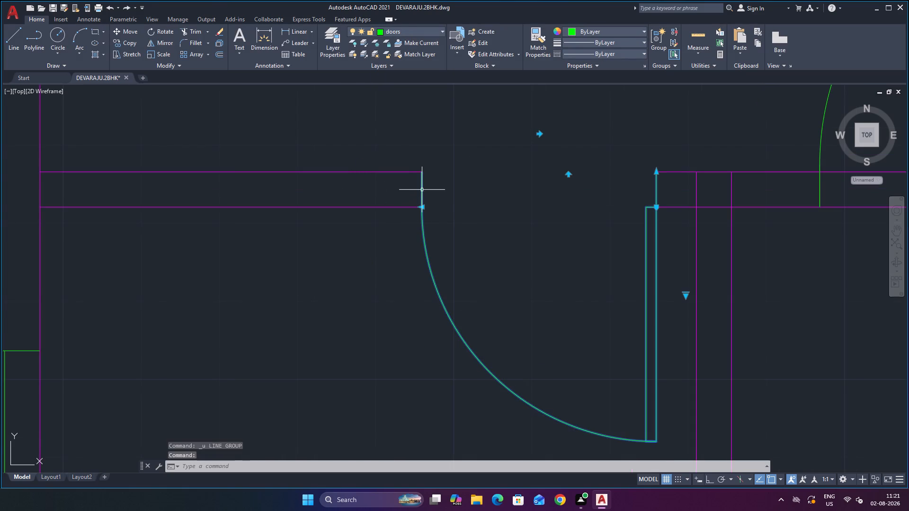
pyautogui.scroll(-3, 446, 199)
pyautogui.scroll(1, 546, 277)
pyautogui.scroll(-1, 546, 277)
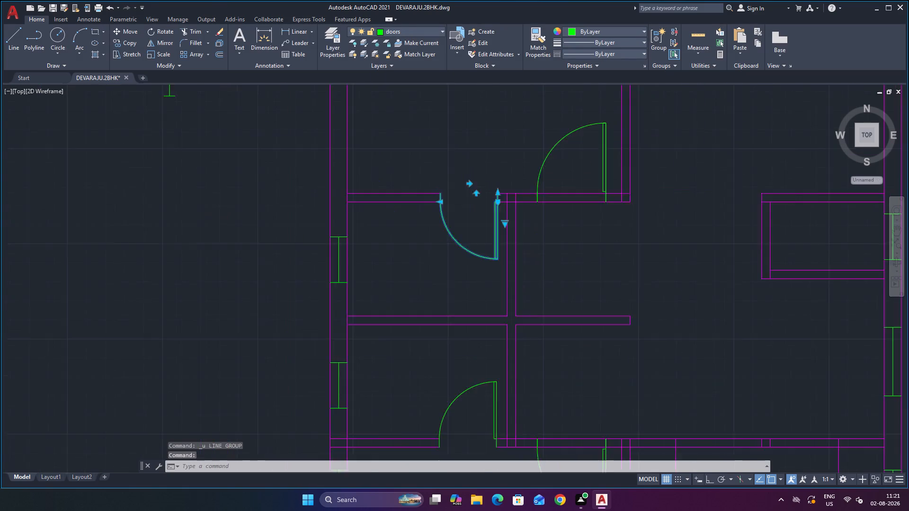
pyautogui.scroll(-2, 546, 277)
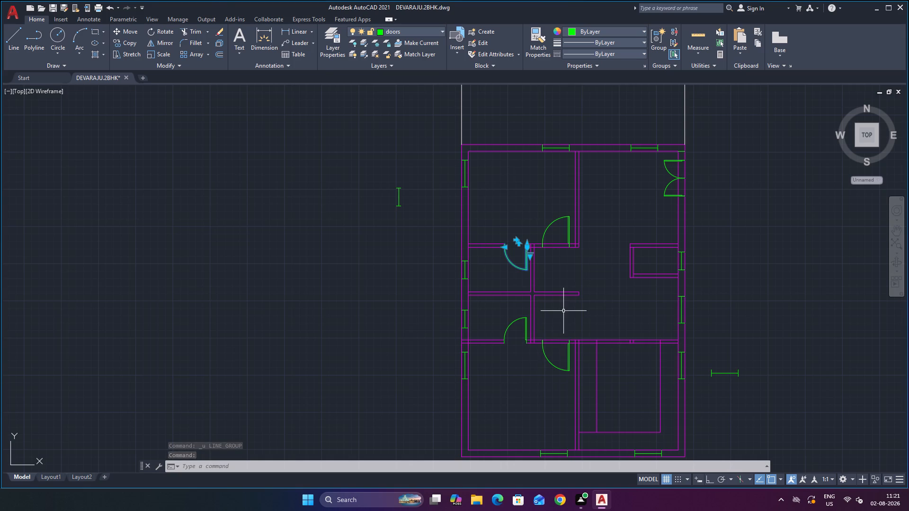
pyautogui.scroll(1, 567, 313)
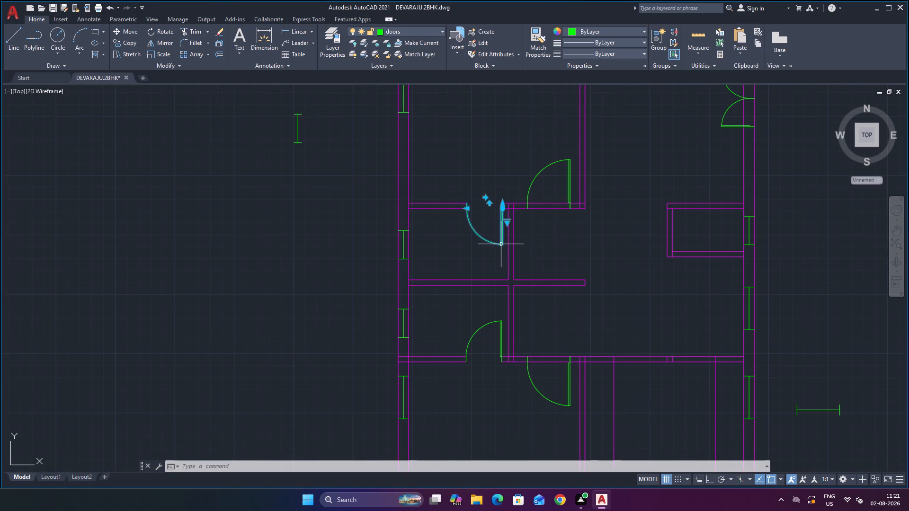
pyautogui.press('m')
pyautogui.press('Return')
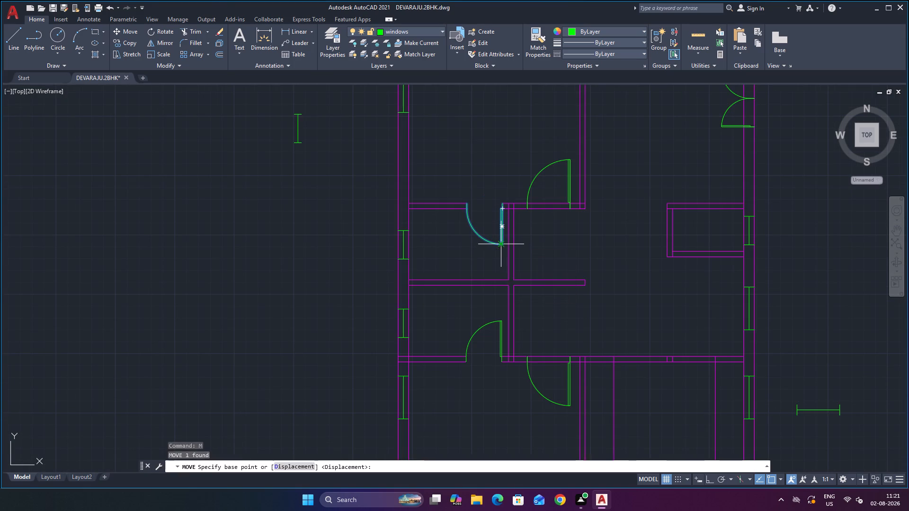
pyautogui.click(501, 242)
pyautogui.click(498, 270)
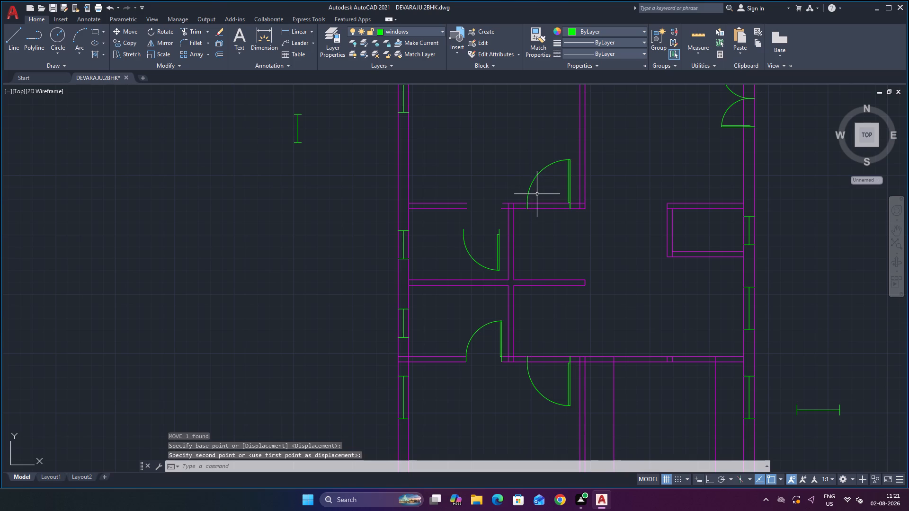
pyautogui.press('Escape')
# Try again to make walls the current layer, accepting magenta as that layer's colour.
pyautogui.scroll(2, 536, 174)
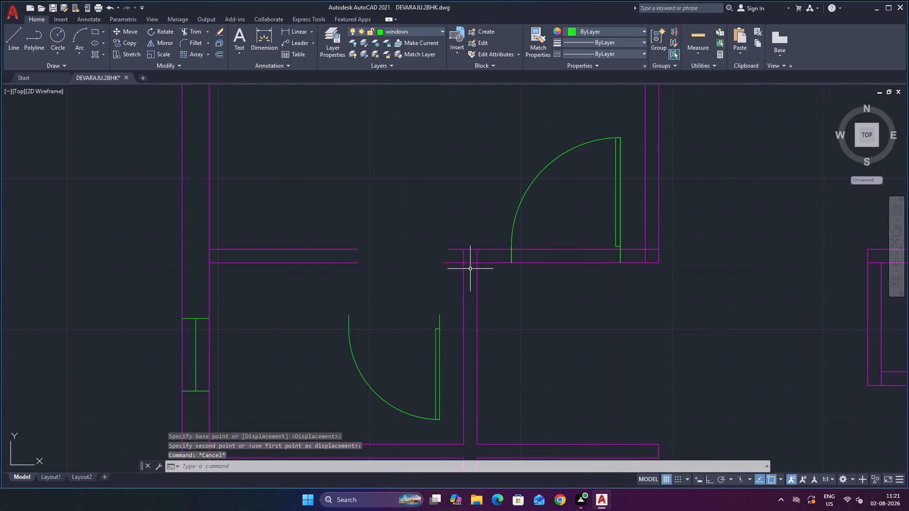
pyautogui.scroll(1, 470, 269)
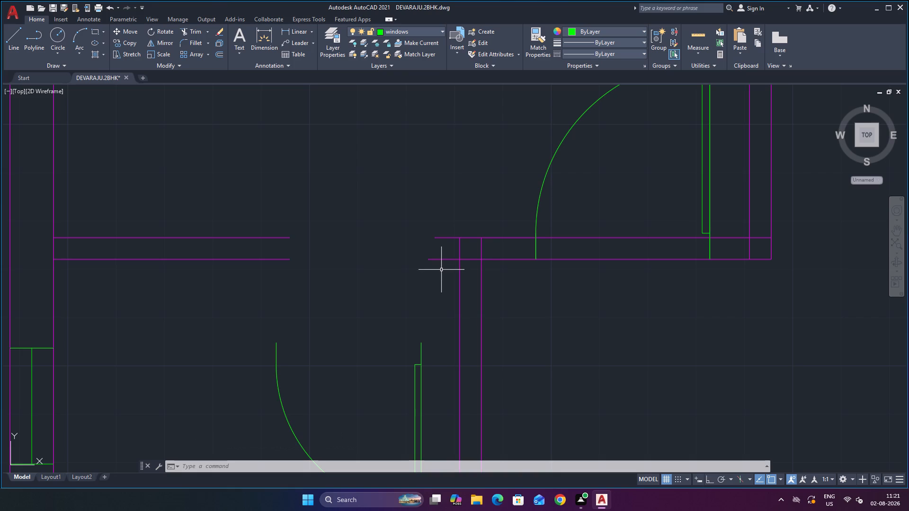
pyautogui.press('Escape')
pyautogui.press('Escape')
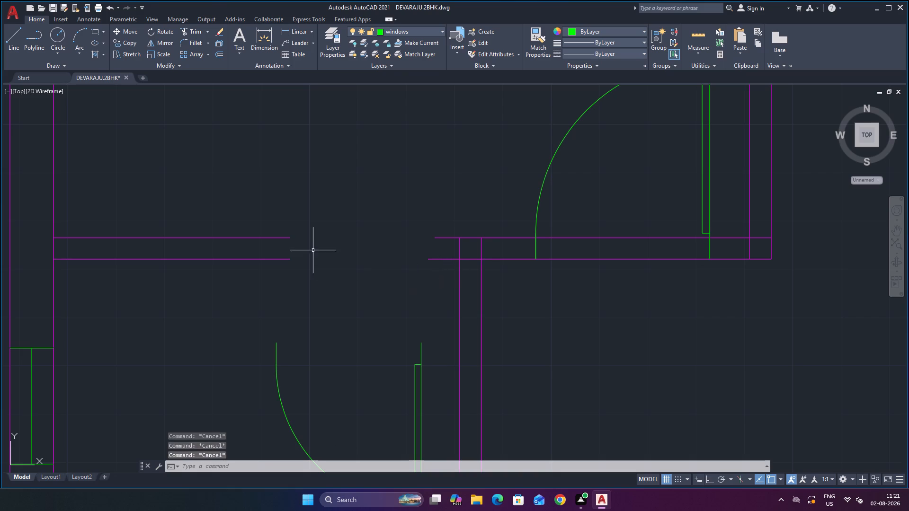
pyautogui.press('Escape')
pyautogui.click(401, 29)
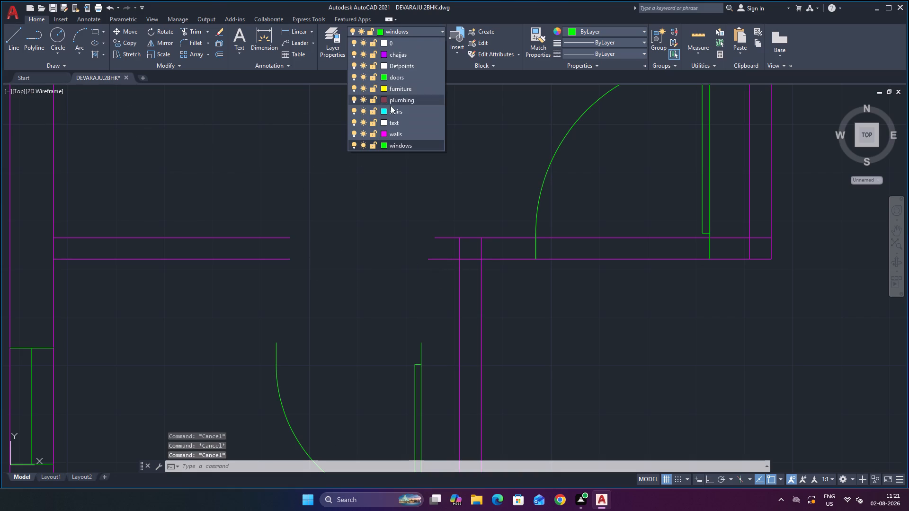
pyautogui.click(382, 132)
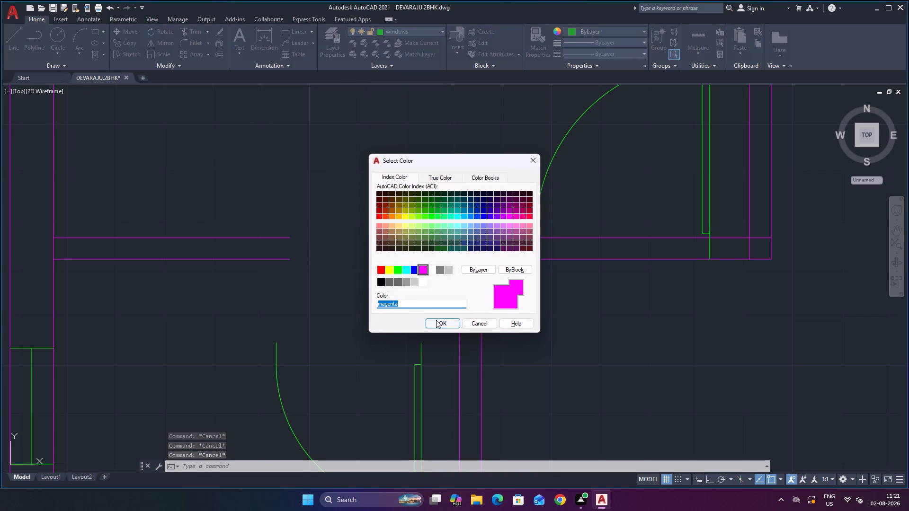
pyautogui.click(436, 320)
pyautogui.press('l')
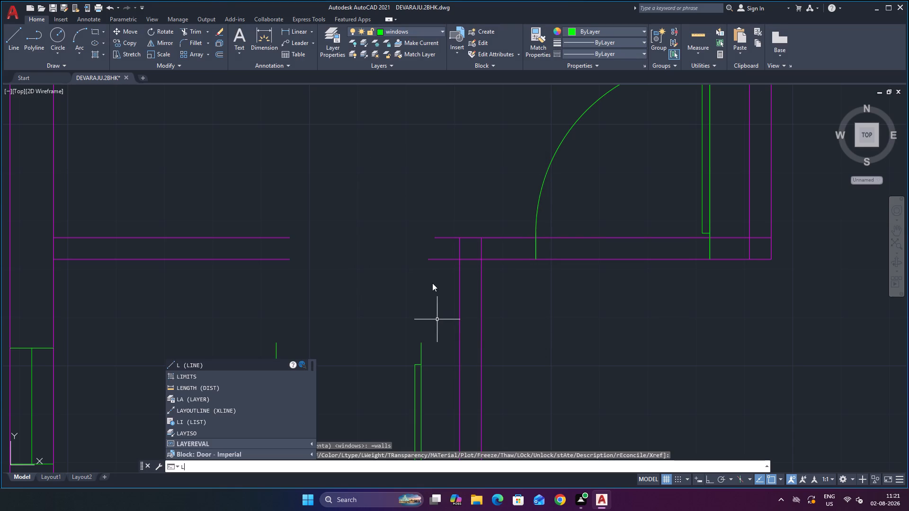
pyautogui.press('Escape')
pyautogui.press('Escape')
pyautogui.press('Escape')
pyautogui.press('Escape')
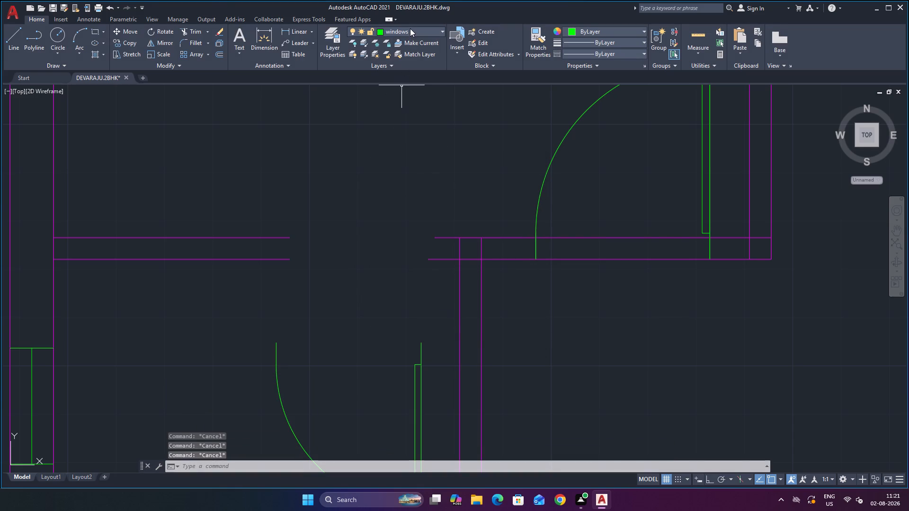
# Make walls the current layer.
pyautogui.click(410, 28)
pyautogui.click(398, 135)
# Draw a line closing the wall end on the west side of the upper small west room's door opening.
pyautogui.press('l')
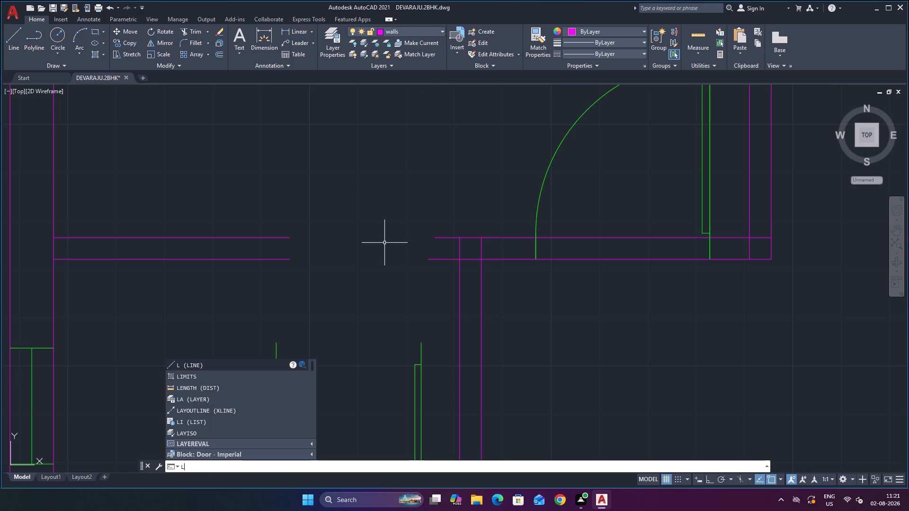
pyautogui.press('Return')
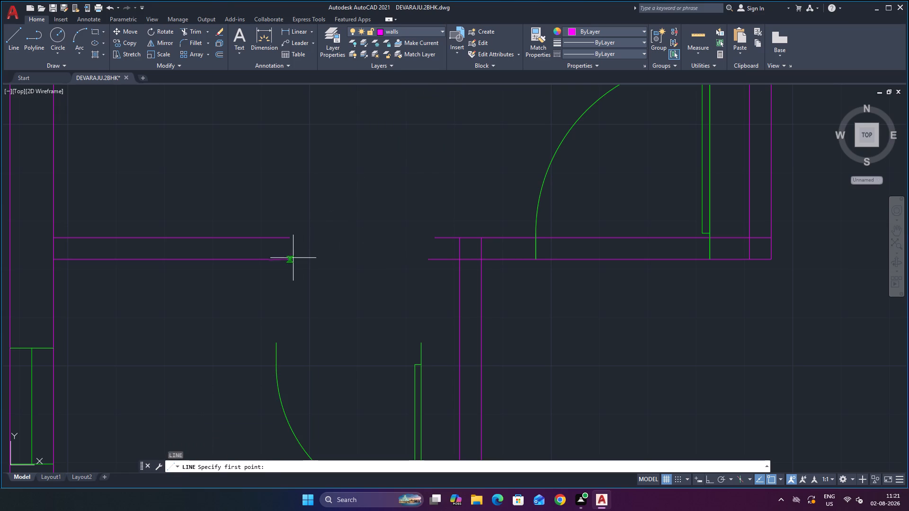
pyautogui.scroll(3, 292, 258)
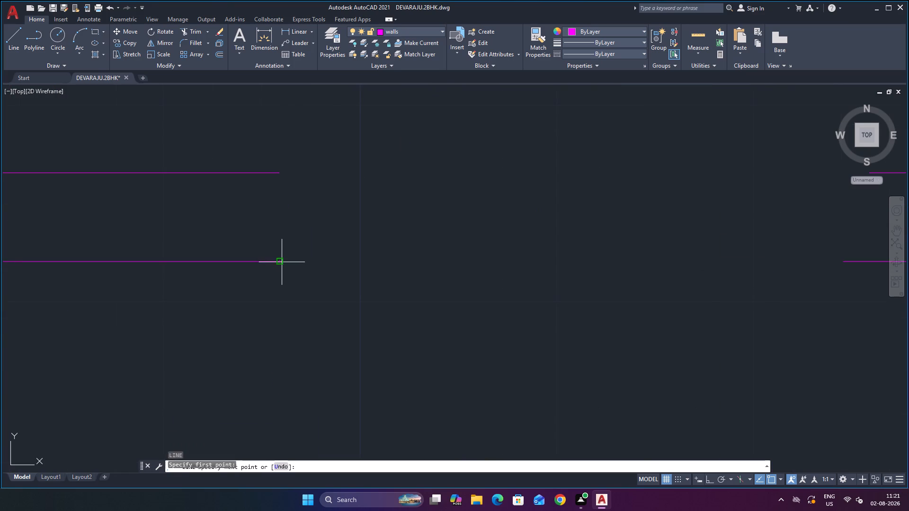
pyautogui.click(282, 262)
pyautogui.click(280, 173)
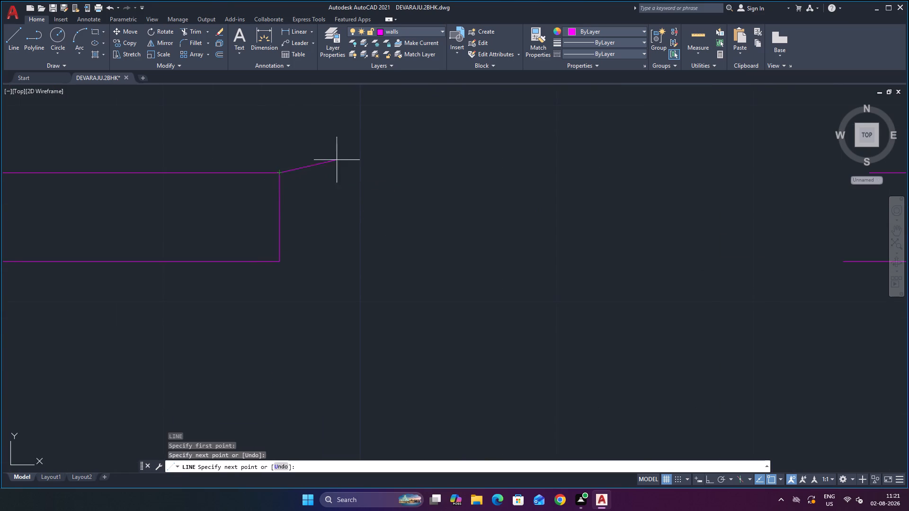
pyautogui.press('Escape')
# Draw a vertical line closing the wall end on the east side of the upper small west room's door opening.
pyautogui.scroll(-3, 421, 228)
pyautogui.scroll(1, 573, 261)
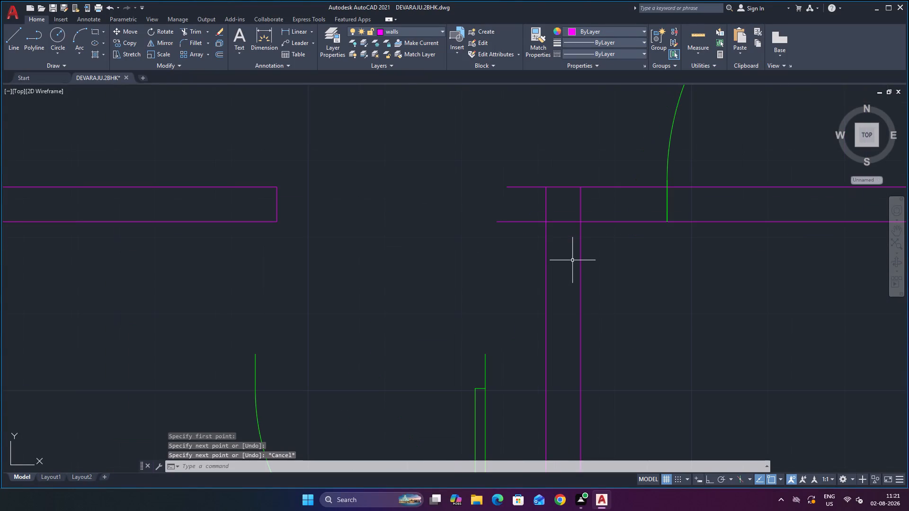
pyautogui.press('l')
pyautogui.press('Return')
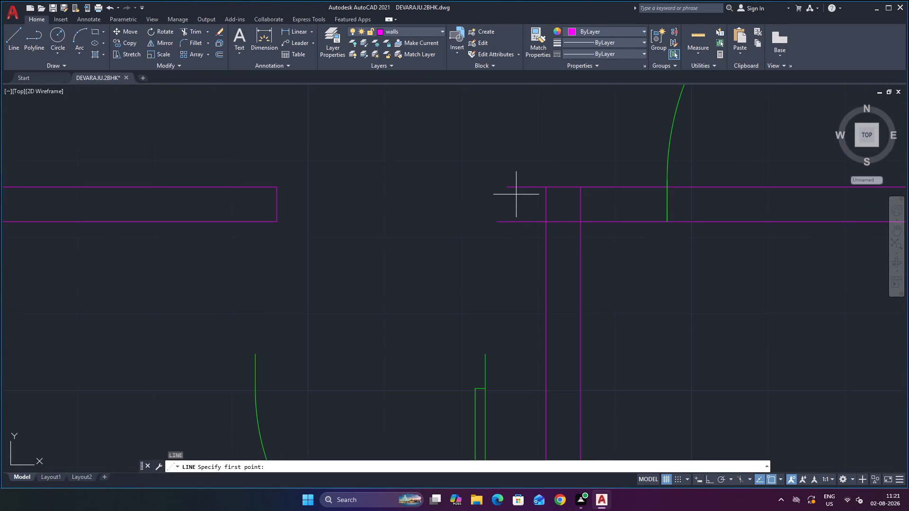
pyautogui.click(508, 189)
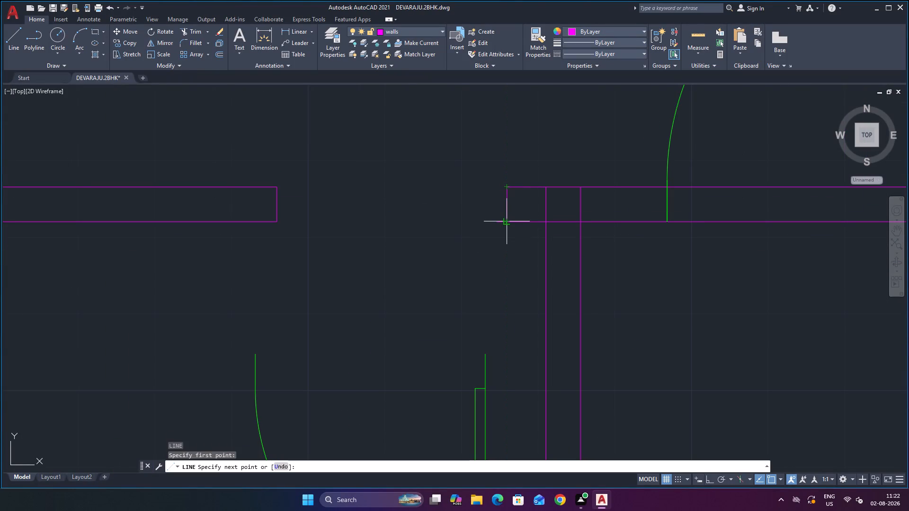
pyautogui.click(508, 221)
pyautogui.press('Escape')
# Move the lower small west room's door north out of its wall opening, into the room.
pyautogui.scroll(-2, 529, 213)
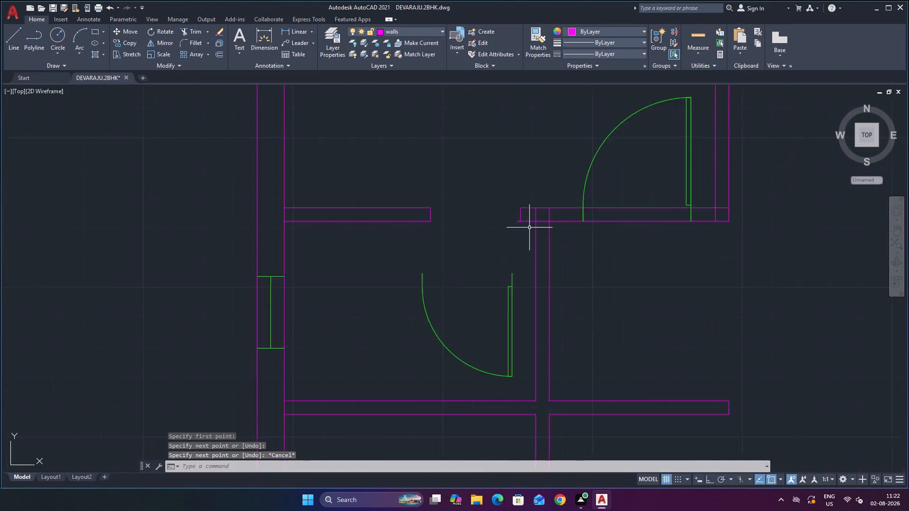
pyautogui.scroll(-2, 529, 228)
pyautogui.scroll(2, 529, 295)
pyautogui.scroll(-3, 535, 261)
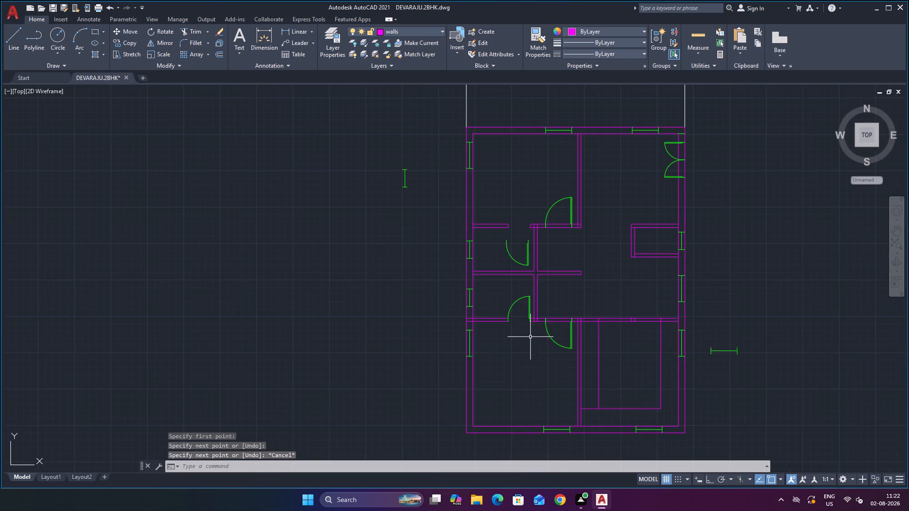
pyautogui.scroll(2, 530, 337)
pyautogui.press('Escape')
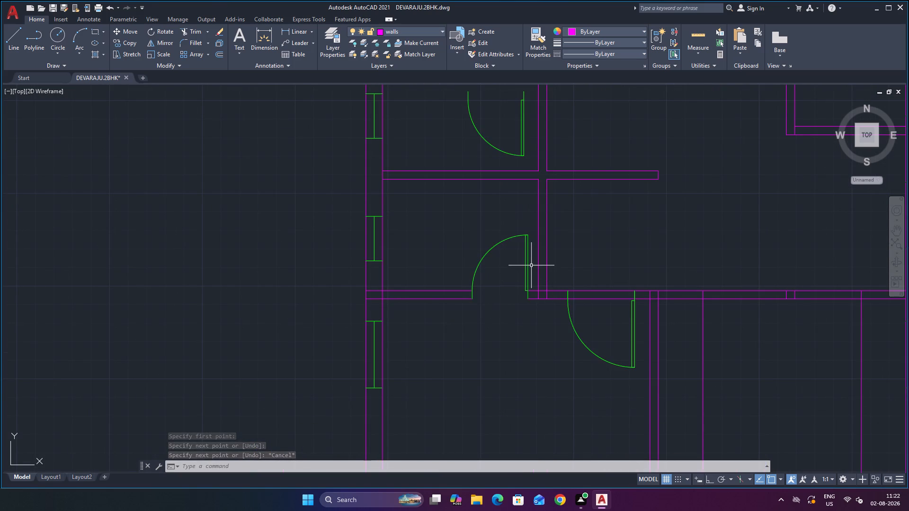
pyautogui.click(527, 270)
pyautogui.press('m')
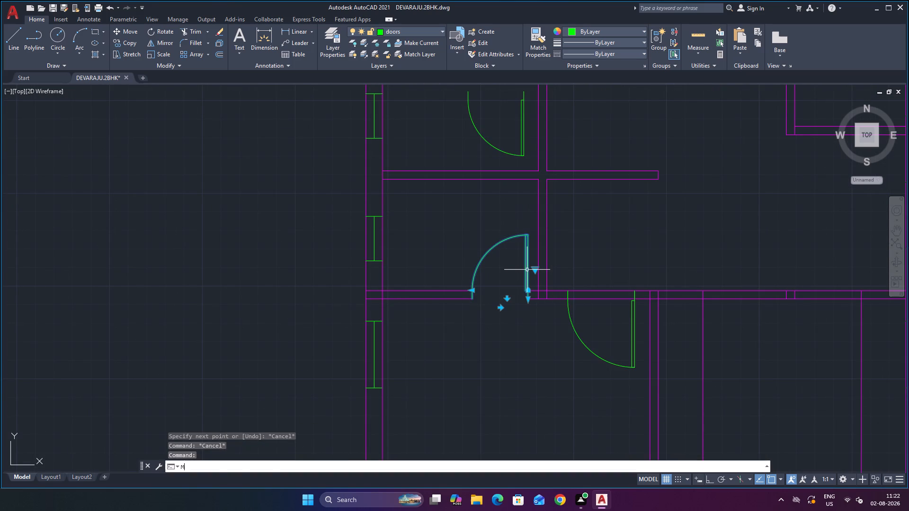
pyautogui.press('Return')
pyautogui.click(526, 257)
pyautogui.click(526, 215)
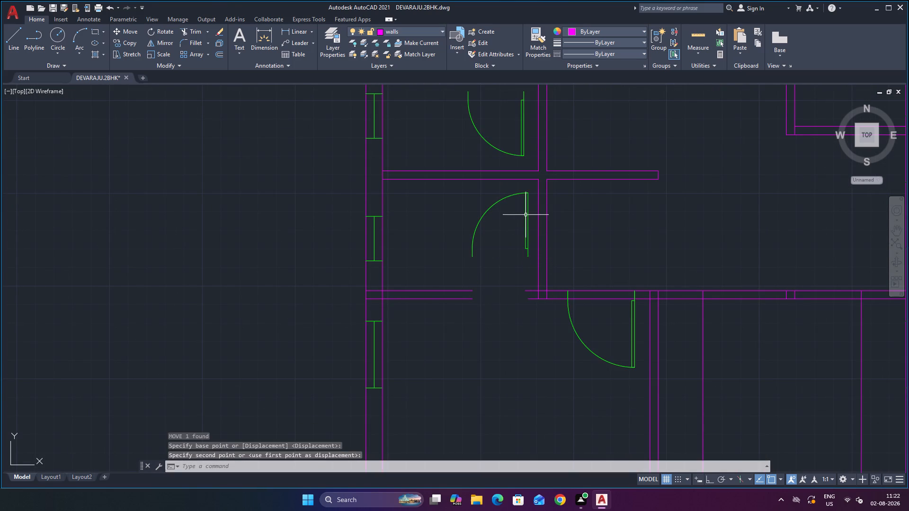
pyautogui.press('Escape')
# Extend the upper opening's east closing line south across the partition to the outer face of the lower small west room's south wall.
pyautogui.scroll(-3, 549, 246)
pyautogui.scroll(2, 551, 188)
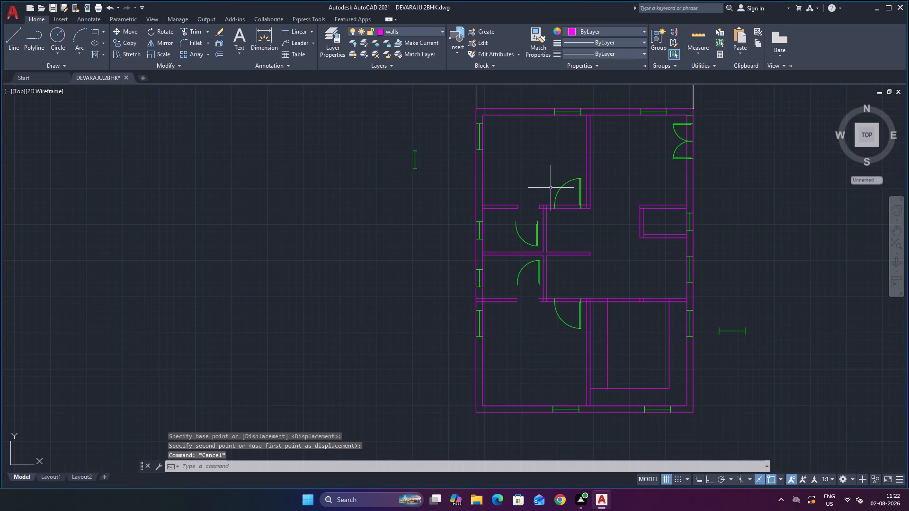
pyautogui.scroll(1, 551, 188)
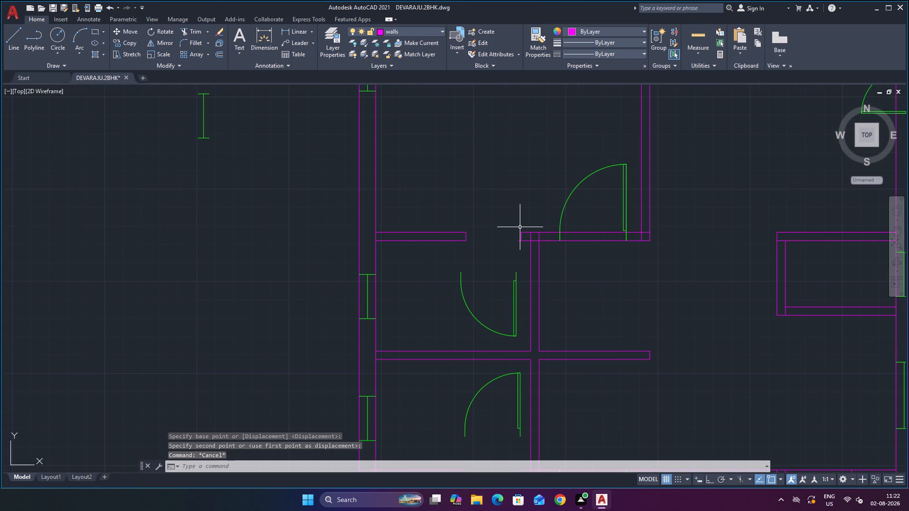
pyautogui.write('EX')
pyautogui.press('Return')
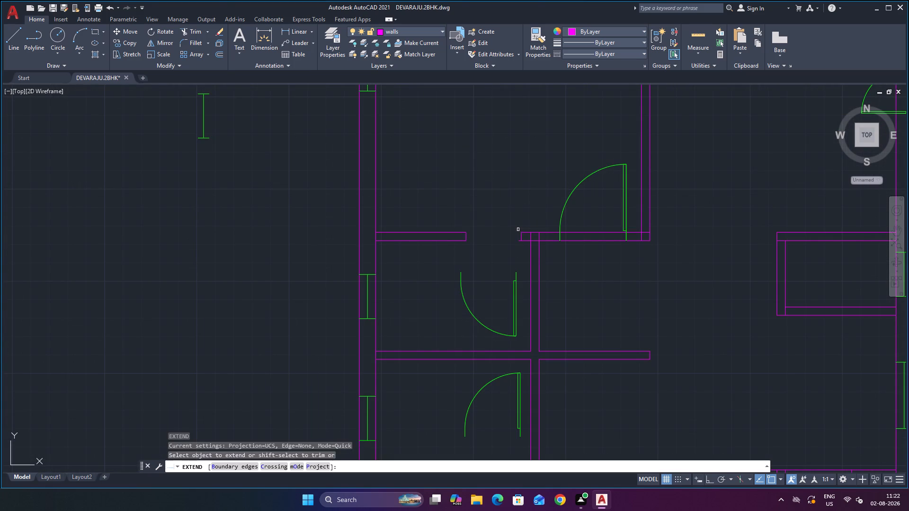
pyautogui.click(521, 239)
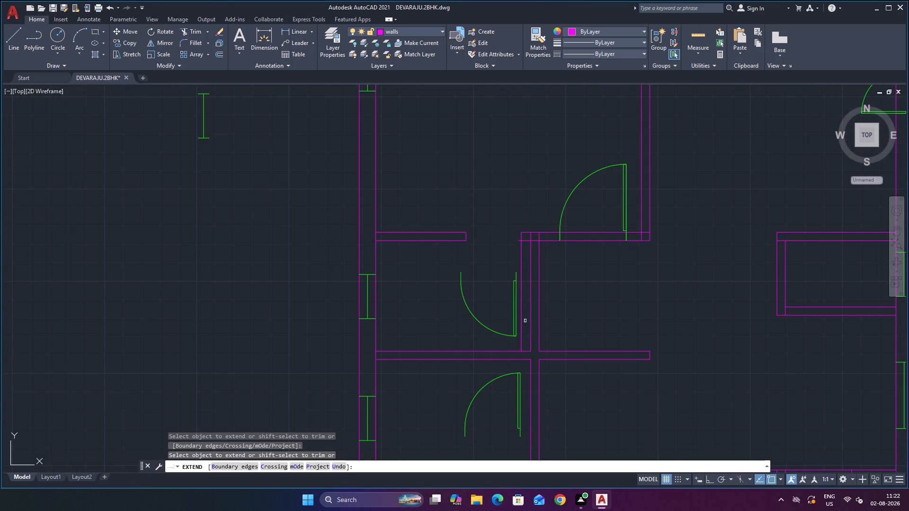
pyautogui.click(521, 341)
pyautogui.click(522, 355)
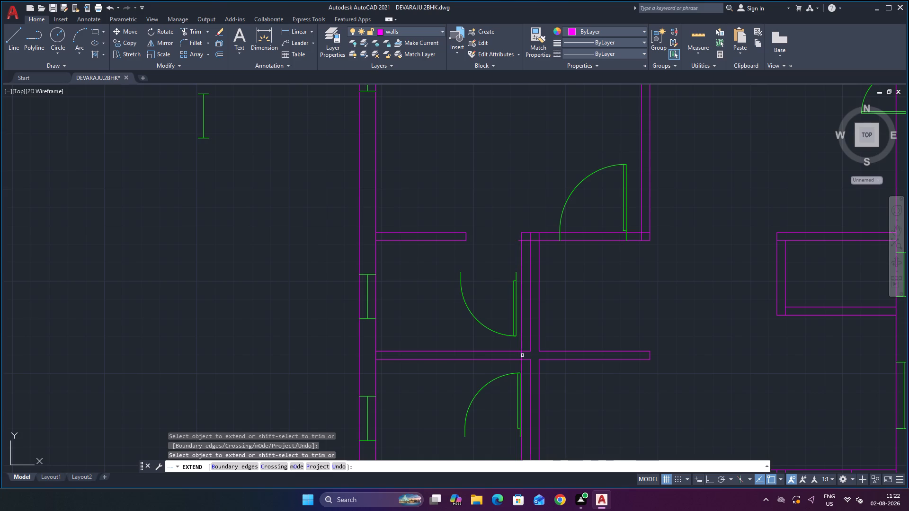
pyautogui.scroll(-3, 568, 318)
pyautogui.scroll(4, 563, 346)
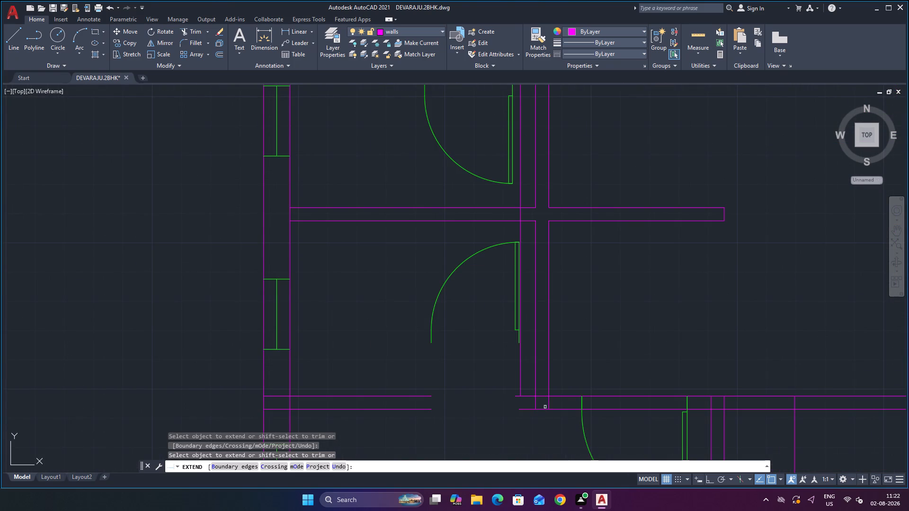
pyautogui.click(519, 383)
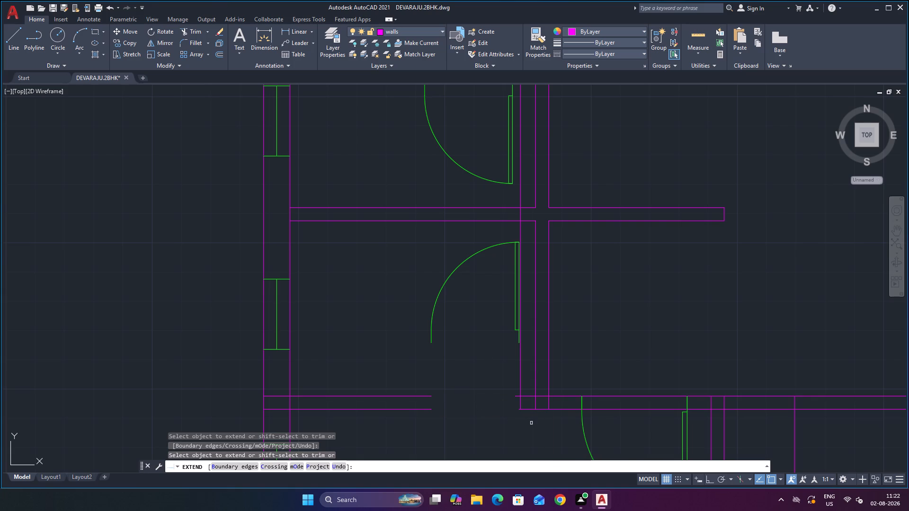
pyautogui.scroll(-2, 531, 423)
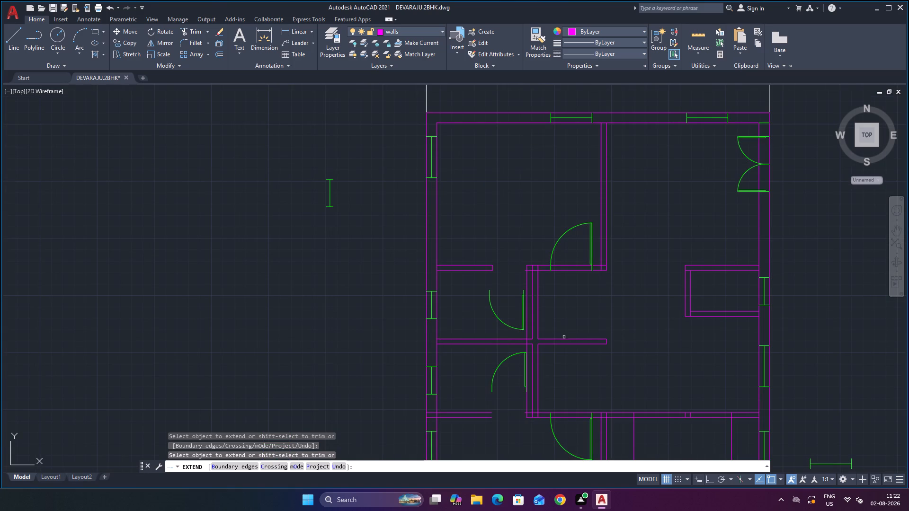
pyautogui.press('Escape')
# Draw a line closing the wall end on the west side of the lower small west room's door opening.
pyautogui.press('l')
pyautogui.press('Return')
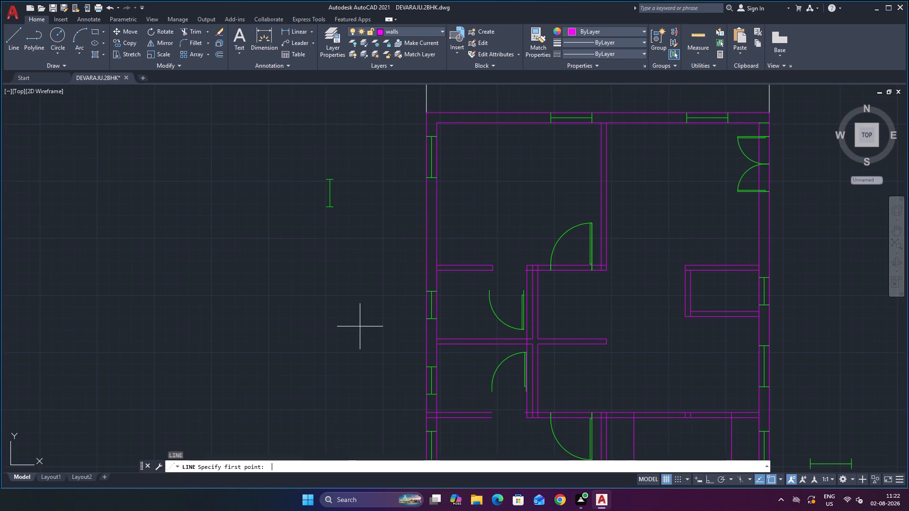
pyautogui.scroll(3, 517, 420)
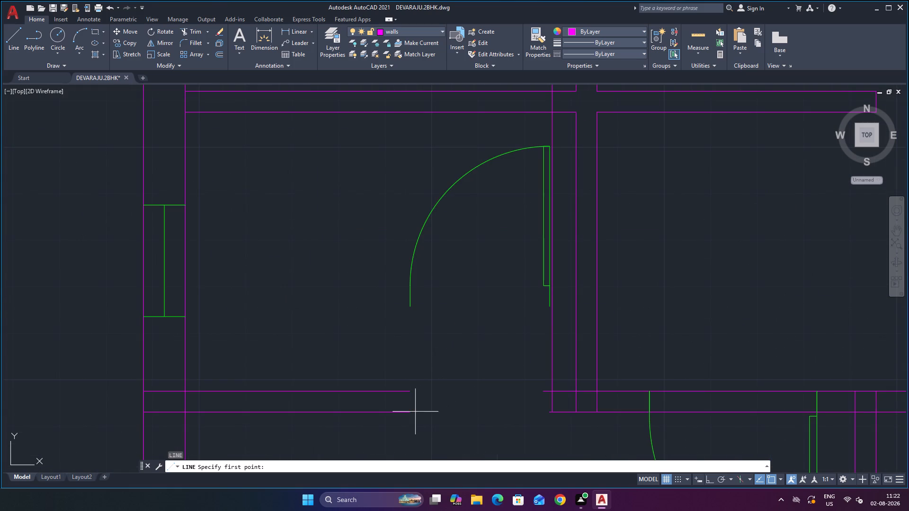
pyautogui.click(413, 413)
pyautogui.click(411, 390)
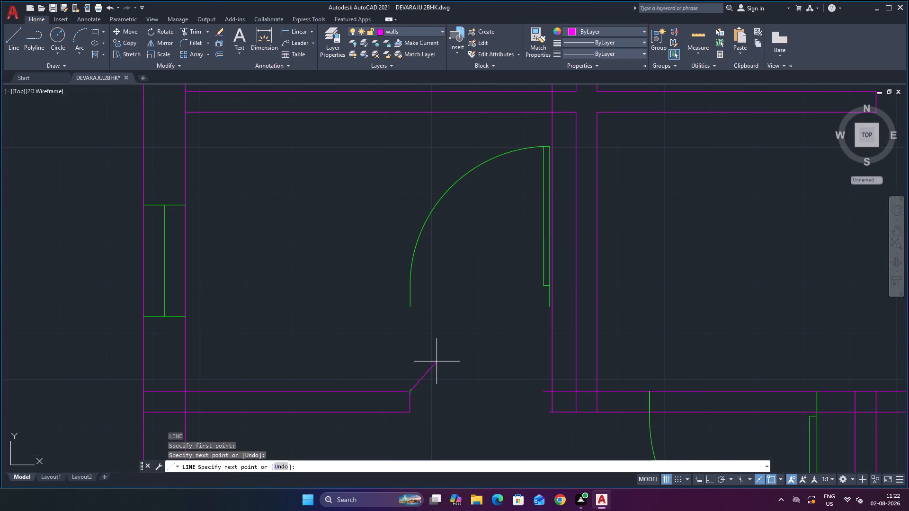
pyautogui.press('Escape')
# Trim the wall line stubs projecting west past the closing line at the lower small west room's door opening.
pyautogui.scroll(-2, 502, 349)
pyautogui.scroll(2, 520, 388)
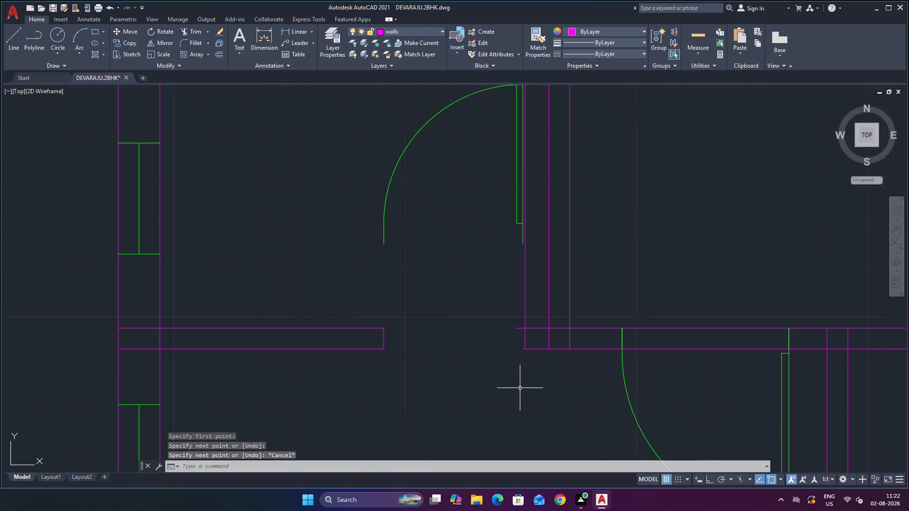
pyautogui.write('TR')
pyautogui.press('Return')
pyautogui.scroll(1, 528, 382)
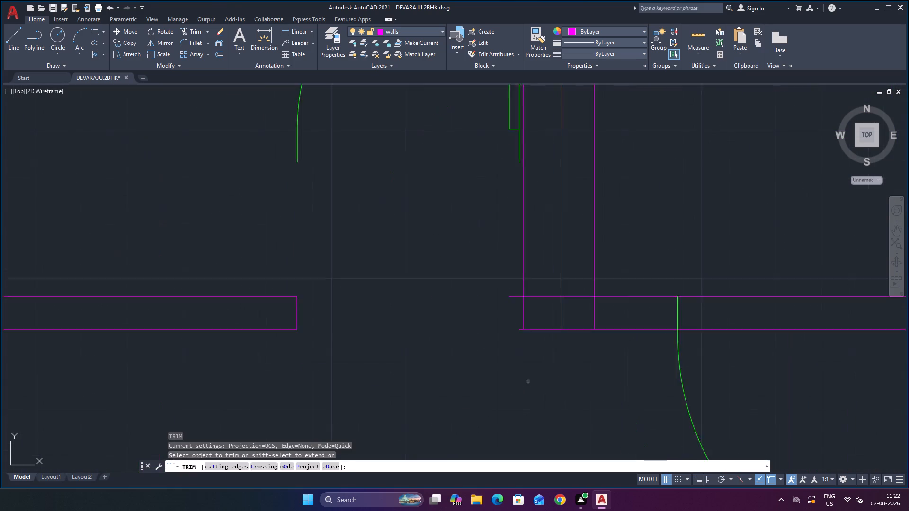
pyautogui.scroll(2, 528, 382)
pyautogui.click(502, 161)
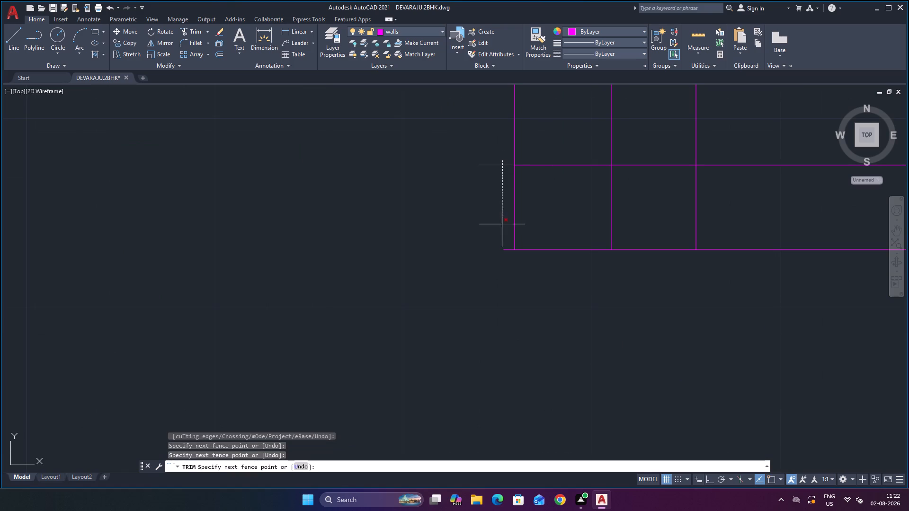
pyautogui.click(507, 259)
# Trim the wall line stub projecting west past the closing line at the upper small west room's door opening.
pyautogui.scroll(-5, 499, 287)
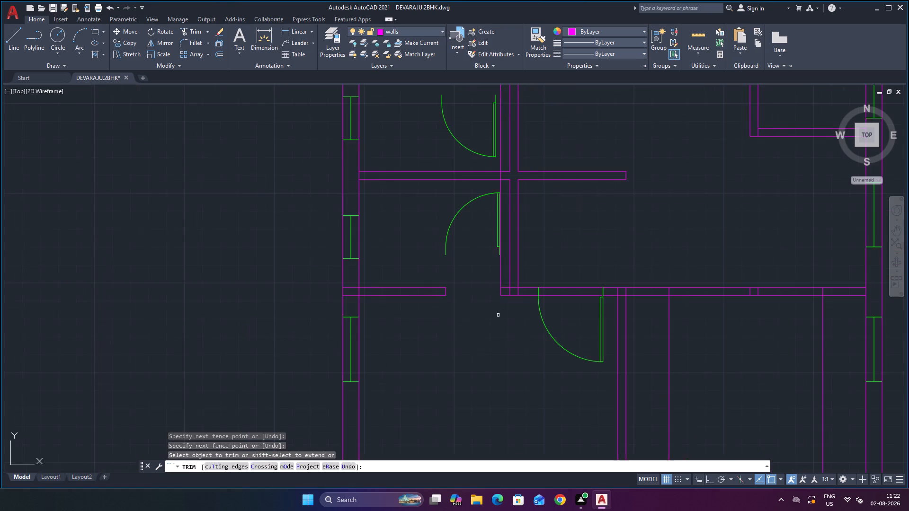
pyautogui.scroll(-2, 495, 320)
pyautogui.scroll(3, 487, 215)
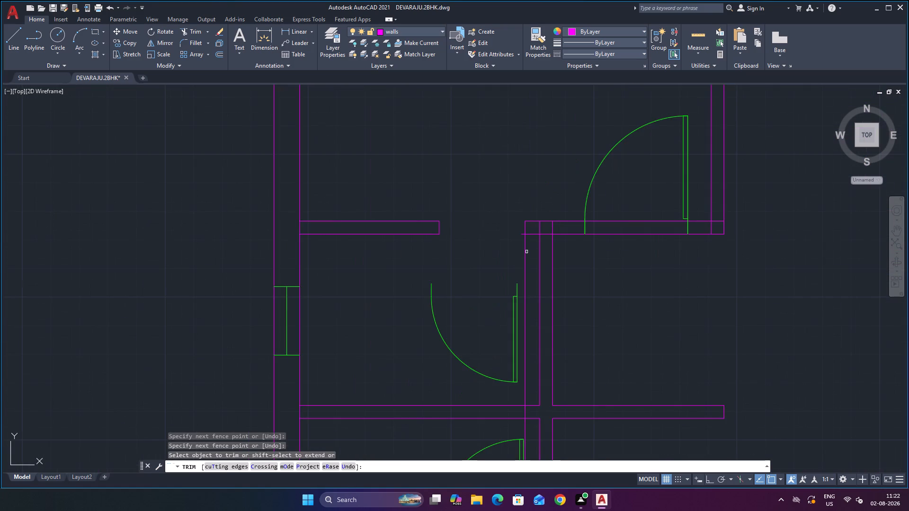
pyautogui.scroll(4, 529, 244)
pyautogui.click(478, 158)
pyautogui.click(476, 203)
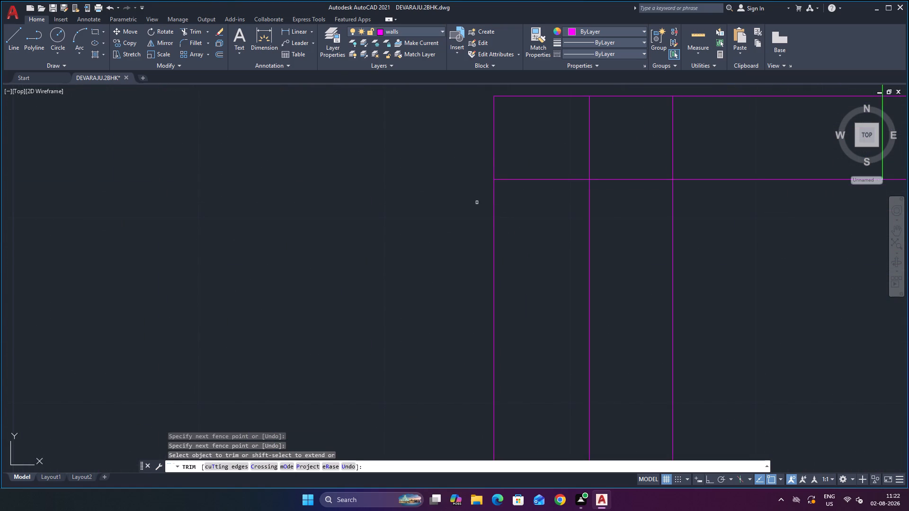
# Trim away the extended closing line where it runs south through both small west rooms and the partition between them.
pyautogui.scroll(-5, 477, 203)
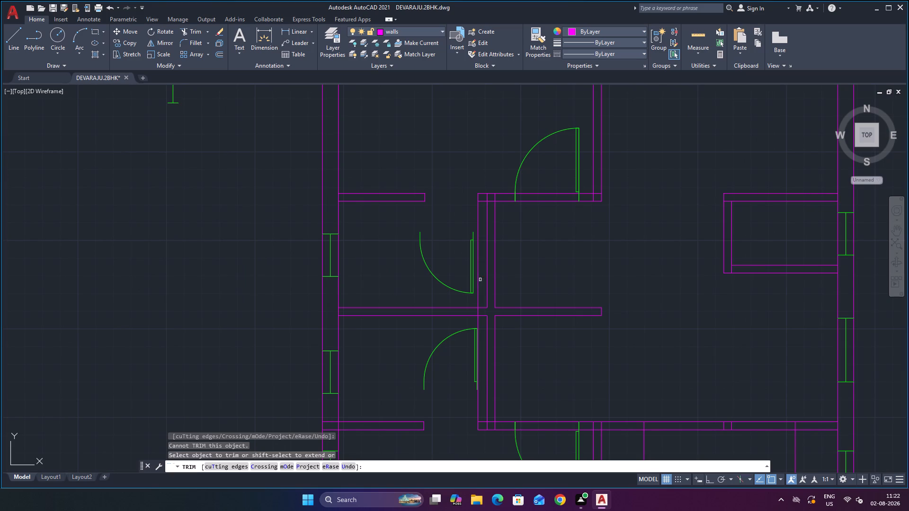
pyautogui.click(477, 285)
pyautogui.scroll(3, 481, 336)
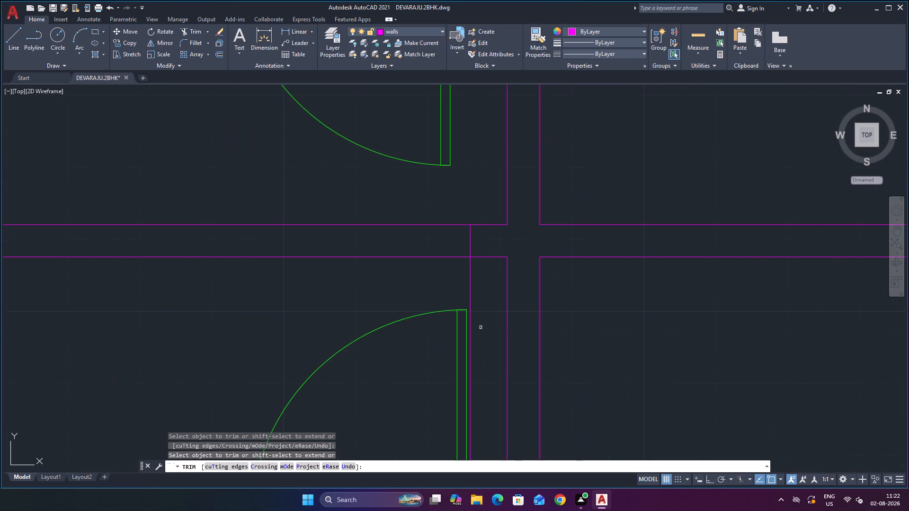
pyautogui.click(492, 240)
pyautogui.click(463, 243)
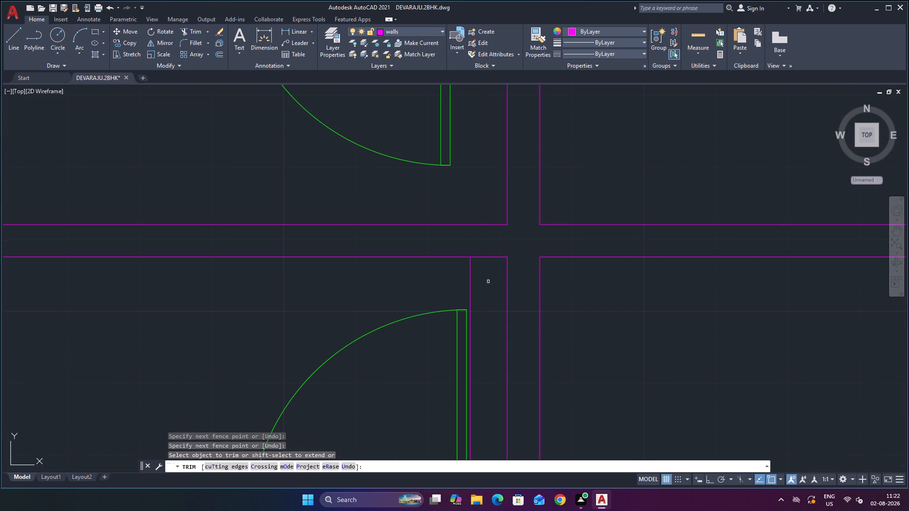
pyautogui.click(489, 280)
pyautogui.click(453, 285)
pyautogui.scroll(-5, 477, 281)
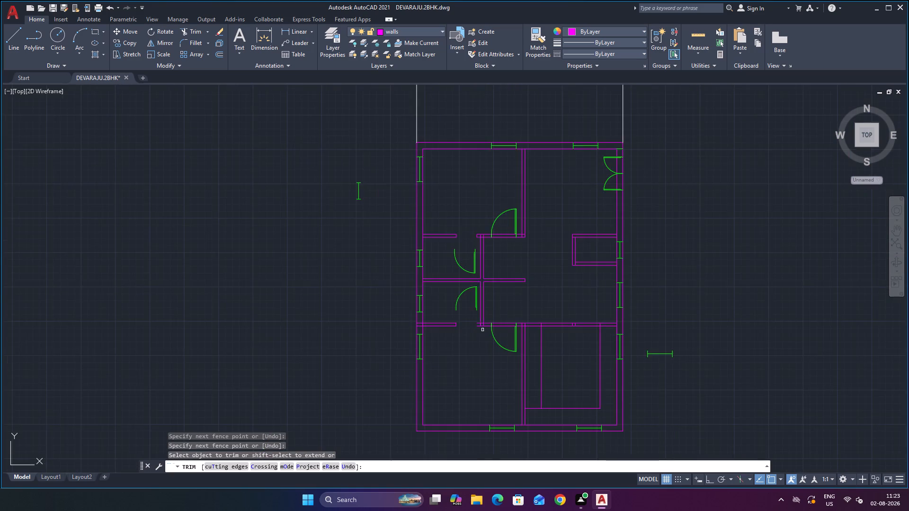
# Trim the overlapping wall lines at the junction of the upper small west room's north wall and its east wall.
pyautogui.scroll(5, 482, 330)
pyautogui.scroll(-2, 436, 311)
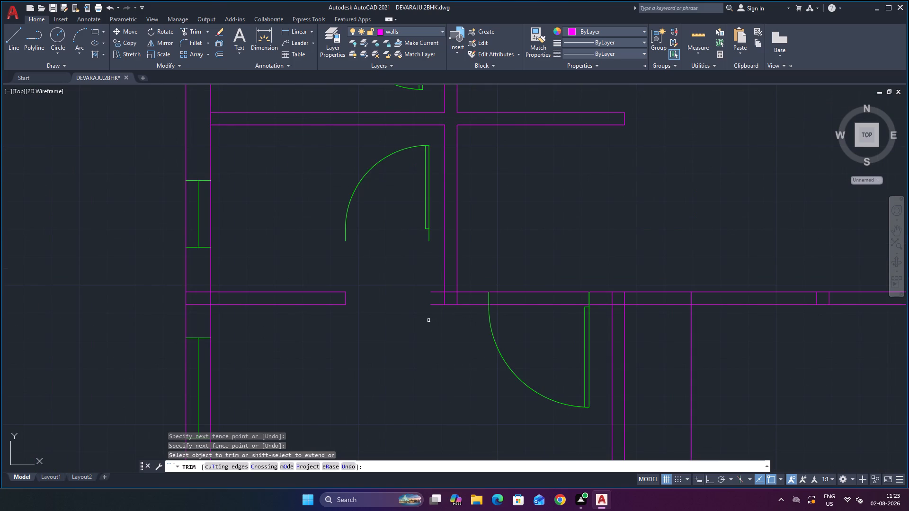
pyautogui.scroll(-2, 428, 320)
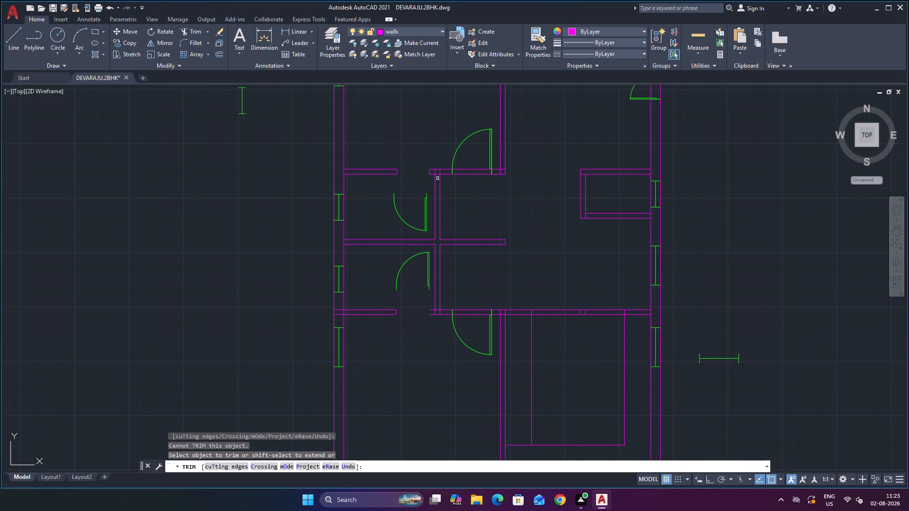
pyautogui.scroll(3, 432, 179)
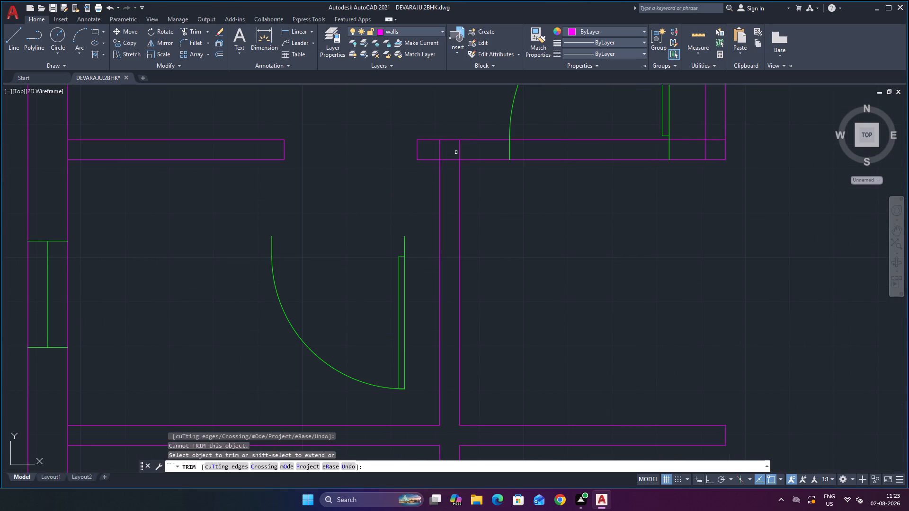
pyautogui.click(448, 160)
pyautogui.click(439, 150)
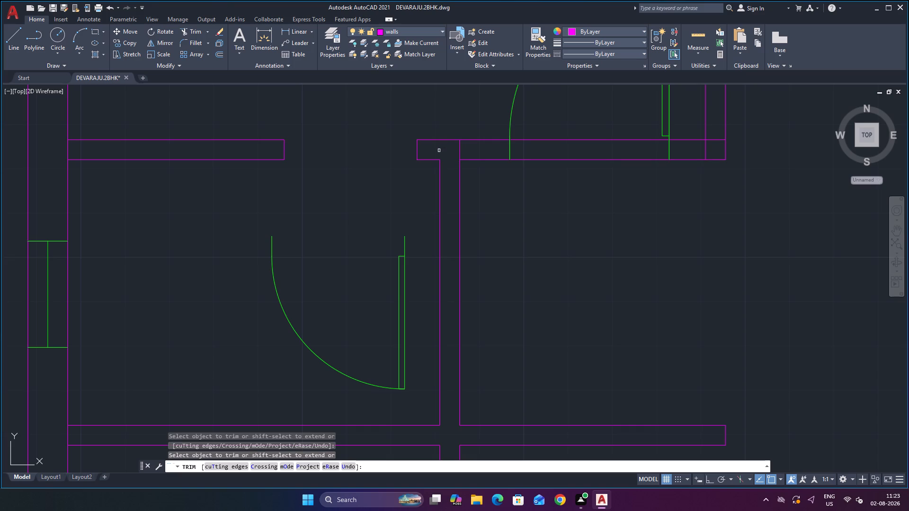
pyautogui.click(459, 150)
pyautogui.scroll(-2, 446, 174)
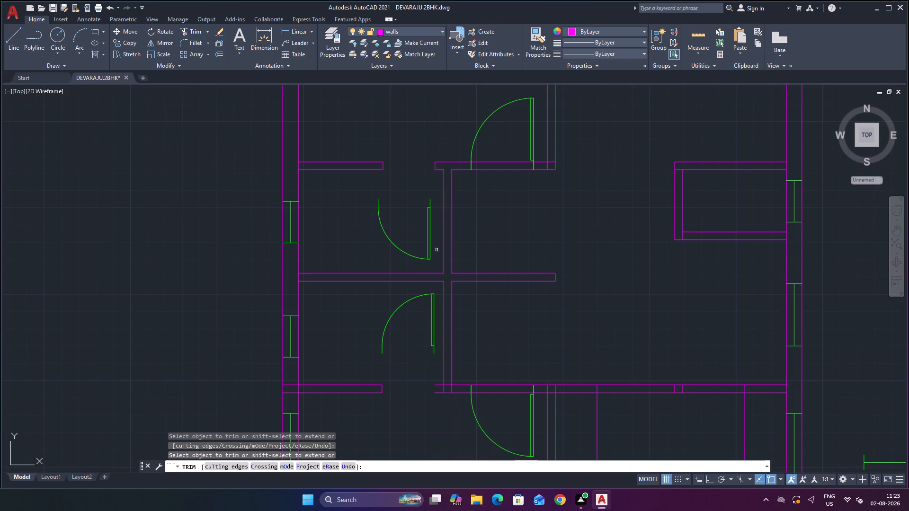
# Trim the overlapping wall lines at the junction of the lower small west room's south wall and its east wall.
pyautogui.scroll(-2, 465, 264)
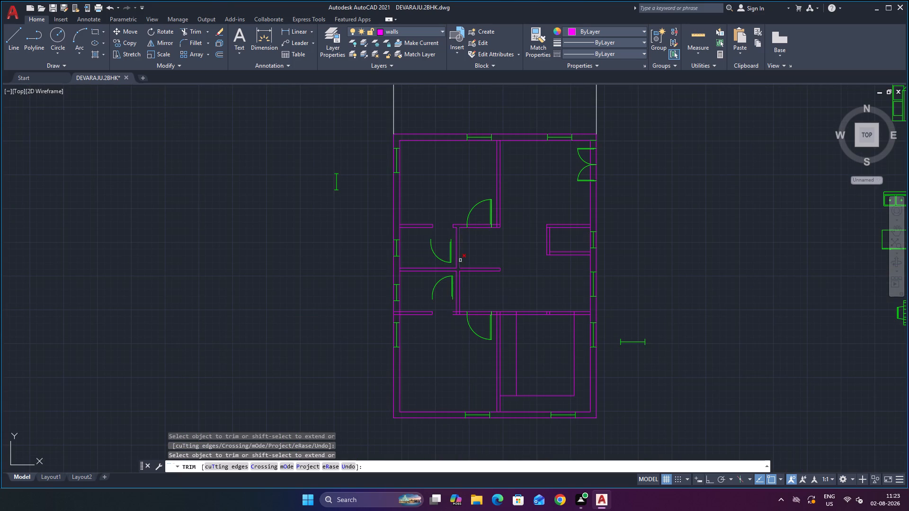
pyautogui.scroll(3, 450, 305)
pyautogui.scroll(1, 462, 359)
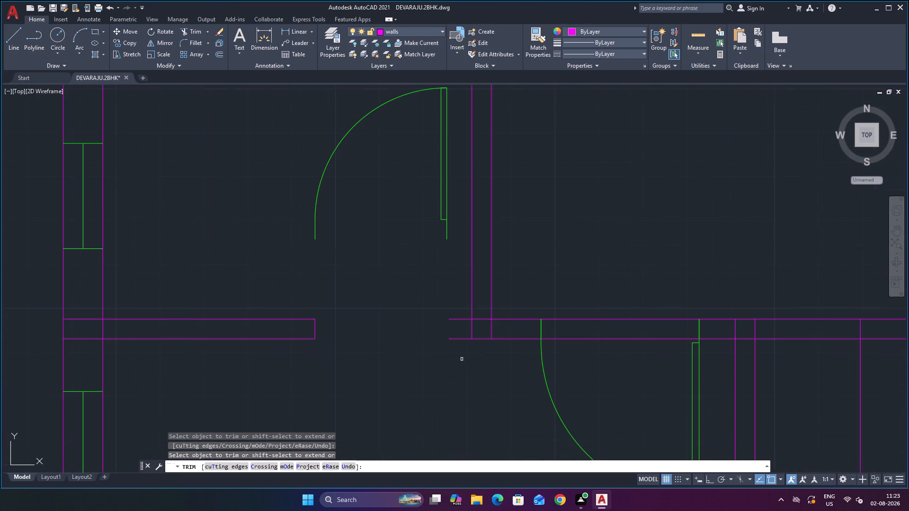
pyautogui.click(484, 318)
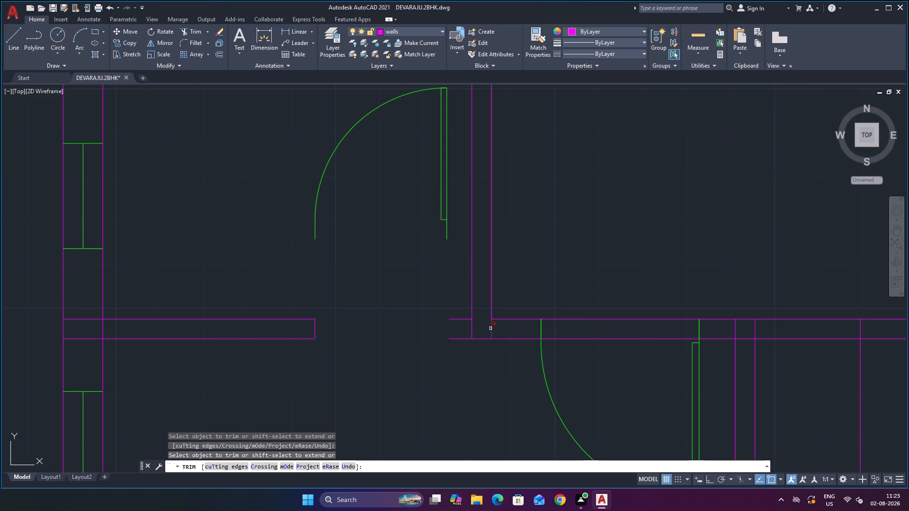
pyautogui.click(490, 328)
pyautogui.click(473, 328)
pyautogui.press('Escape')
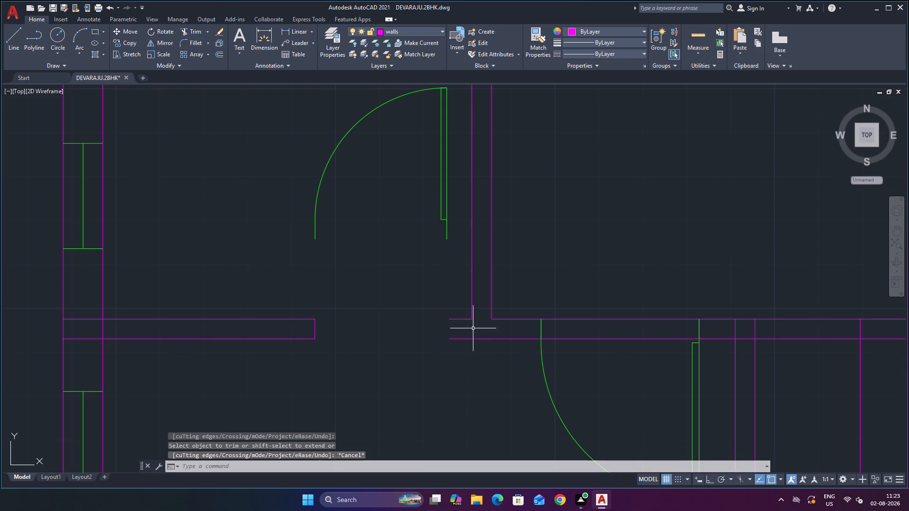
# Draw a line closing the wall end on the east side of the lower small west room's door opening.
pyautogui.press('l')
pyautogui.press('Return')
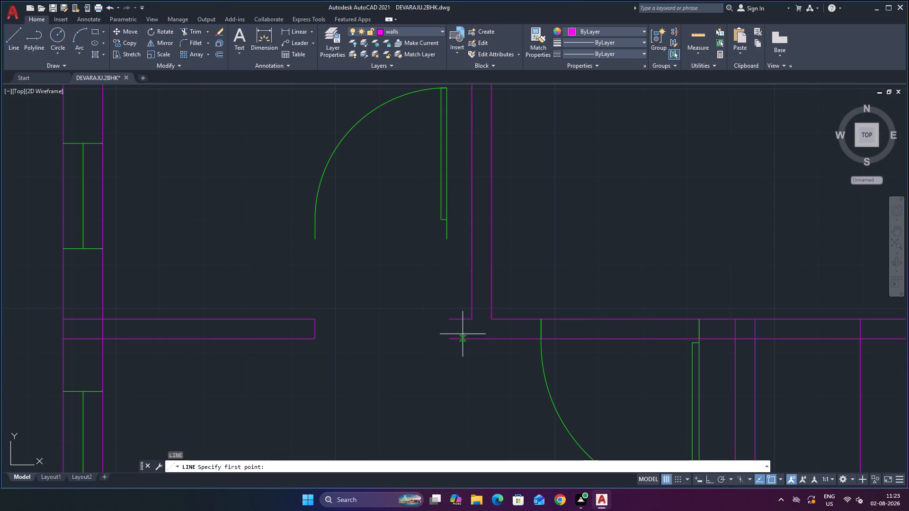
pyautogui.click(453, 340)
pyautogui.click(452, 322)
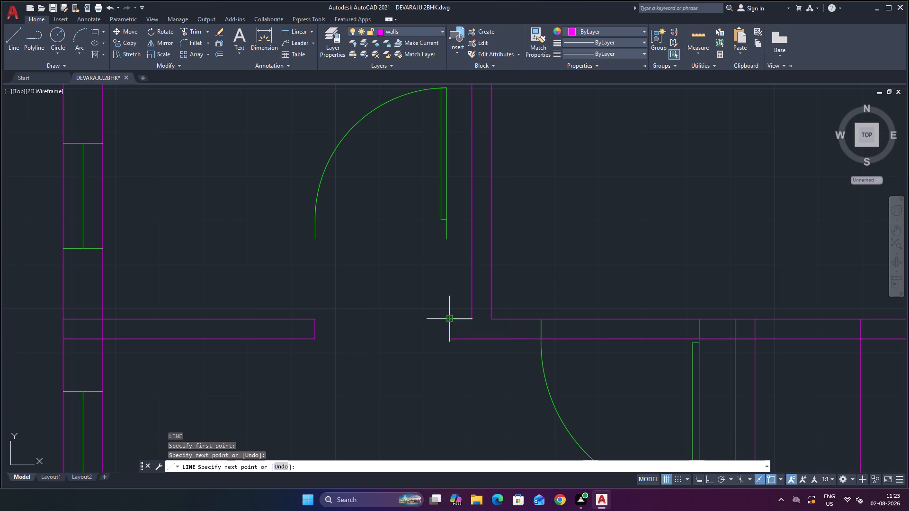
pyautogui.press('Escape')
# Move the lower small west room's door south so its jamb end snaps to the outer corner of the opening's east wall end.
pyautogui.scroll(-1, 462, 348)
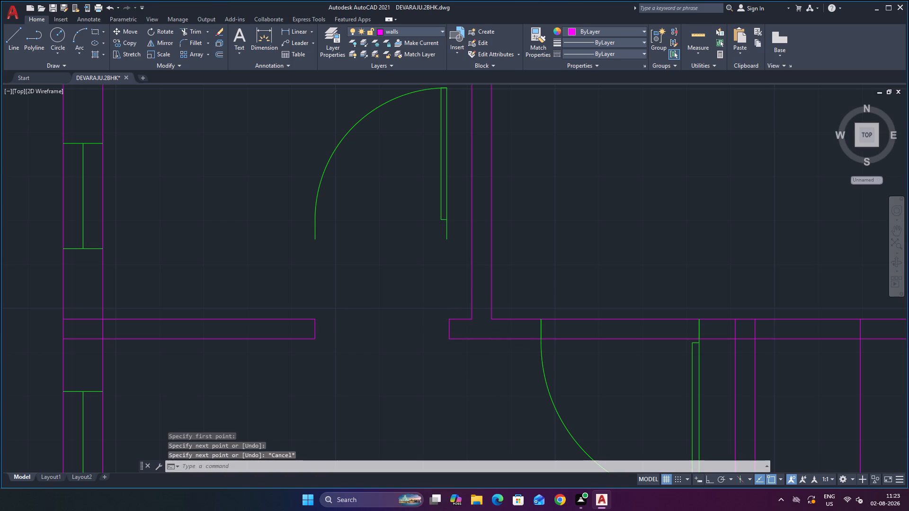
pyautogui.scroll(-2, 462, 348)
pyautogui.scroll(1, 438, 364)
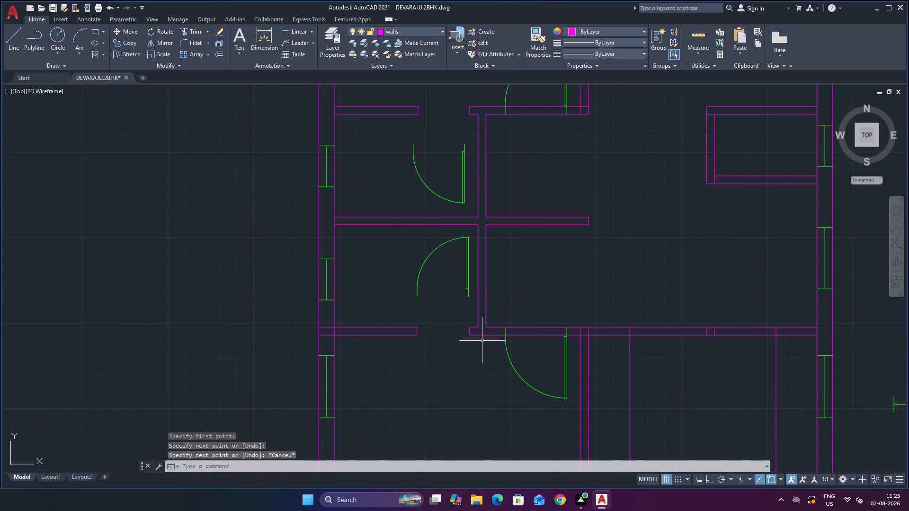
pyautogui.press('Escape')
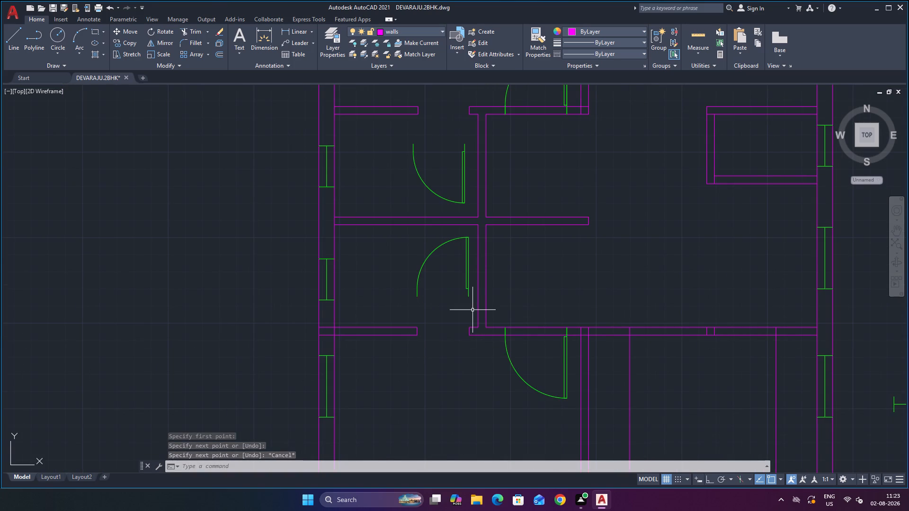
pyautogui.press('m')
pyautogui.press('Return')
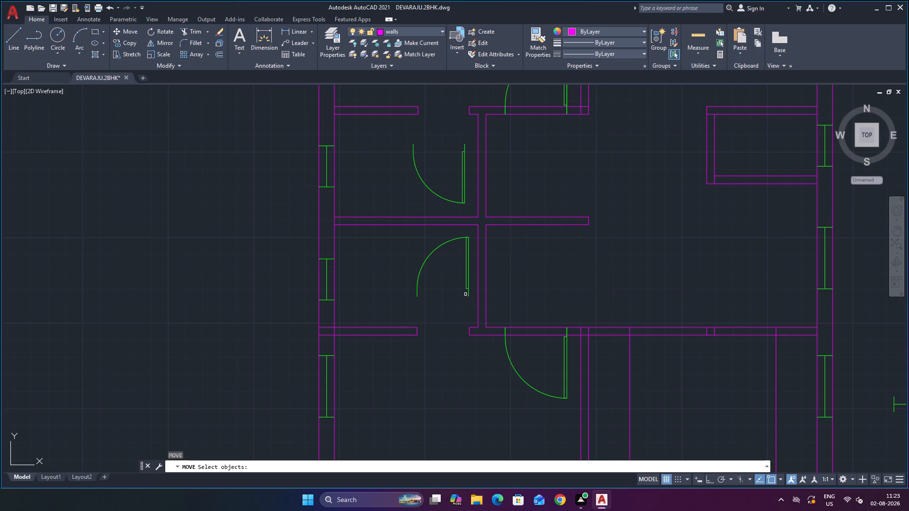
pyautogui.click(467, 286)
pyautogui.press('Return')
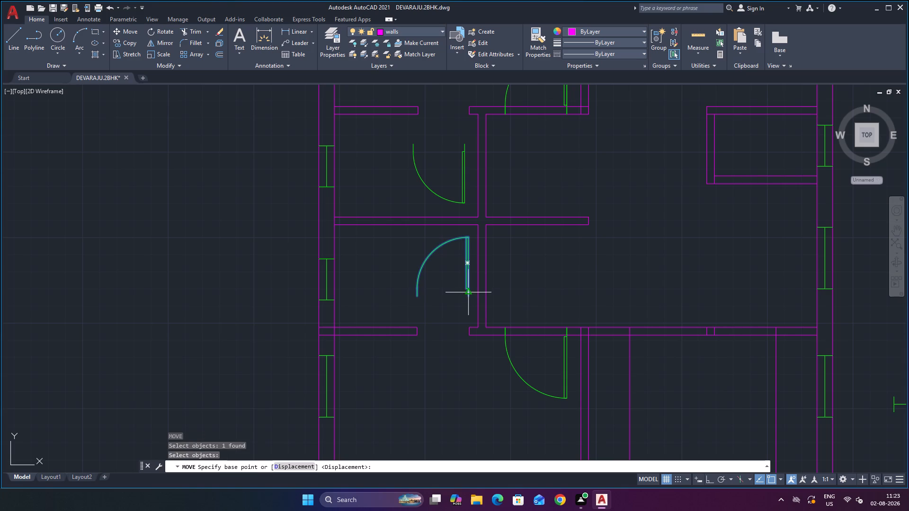
pyautogui.scroll(3, 471, 300)
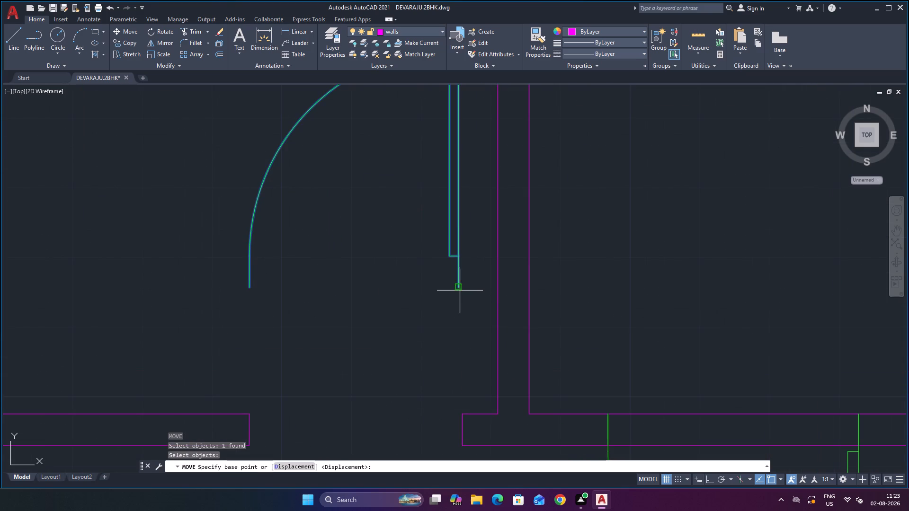
pyautogui.click(459, 289)
pyautogui.scroll(-3, 458, 357)
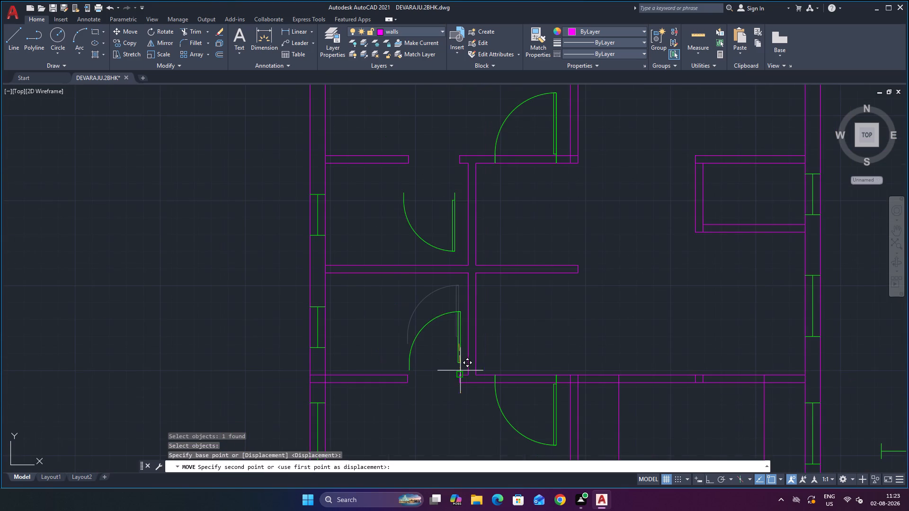
pyautogui.scroll(3, 468, 418)
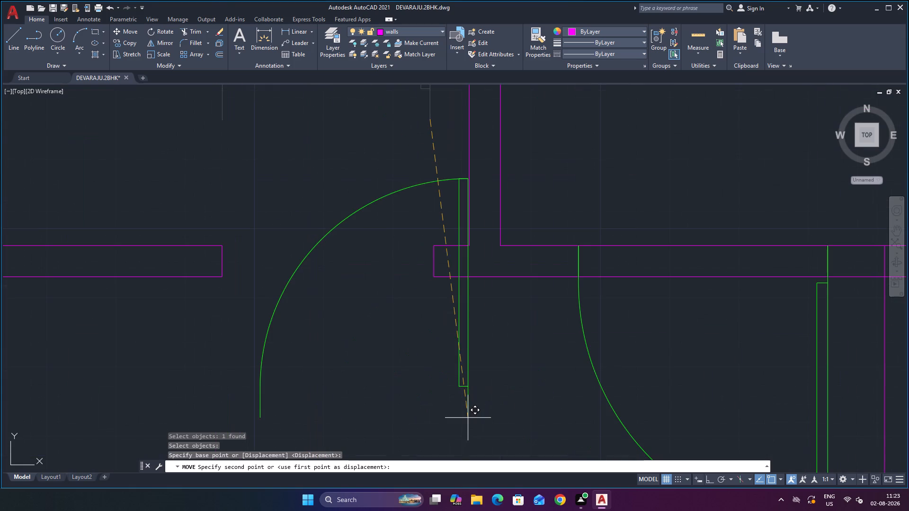
pyautogui.click(433, 278)
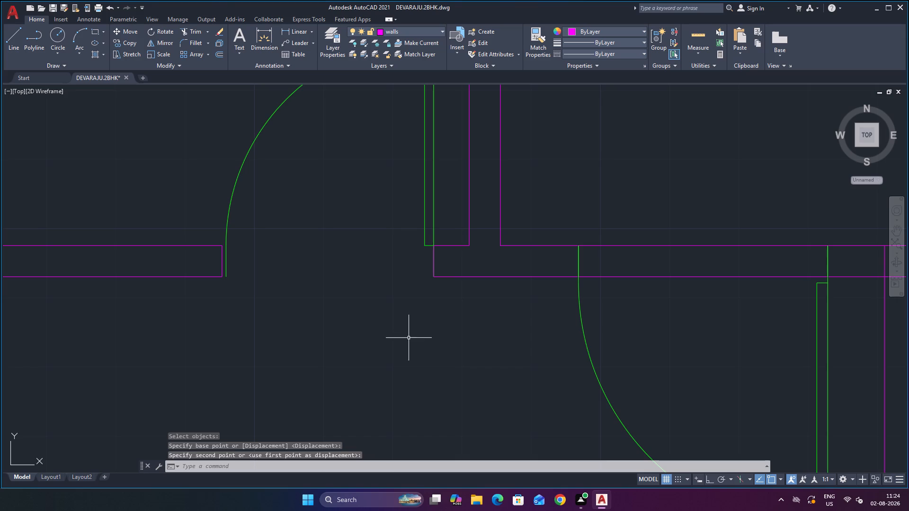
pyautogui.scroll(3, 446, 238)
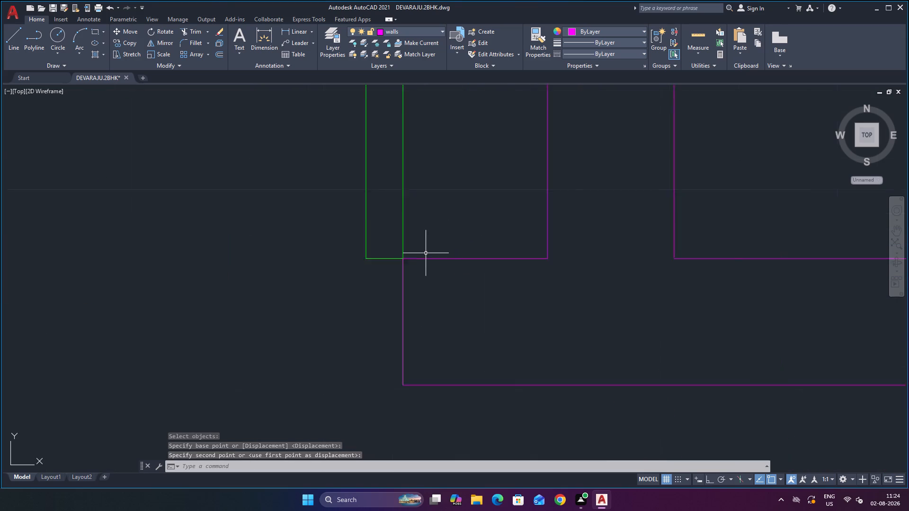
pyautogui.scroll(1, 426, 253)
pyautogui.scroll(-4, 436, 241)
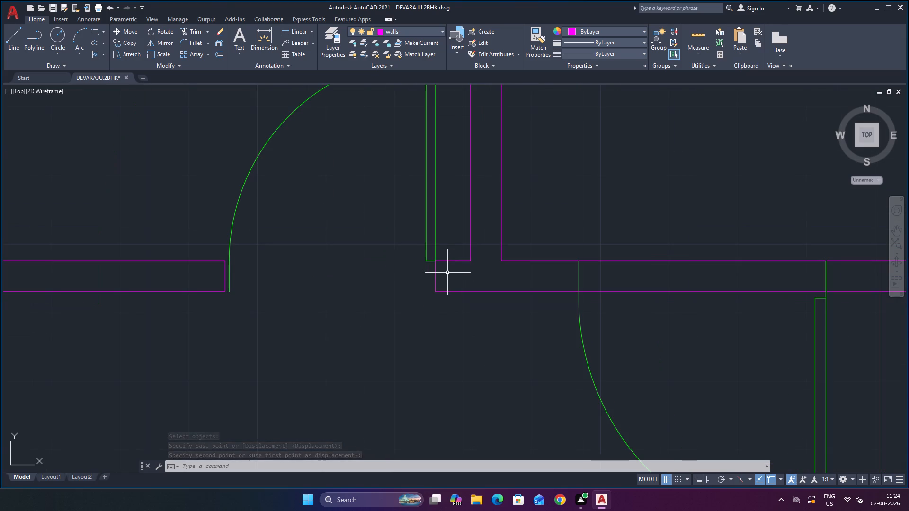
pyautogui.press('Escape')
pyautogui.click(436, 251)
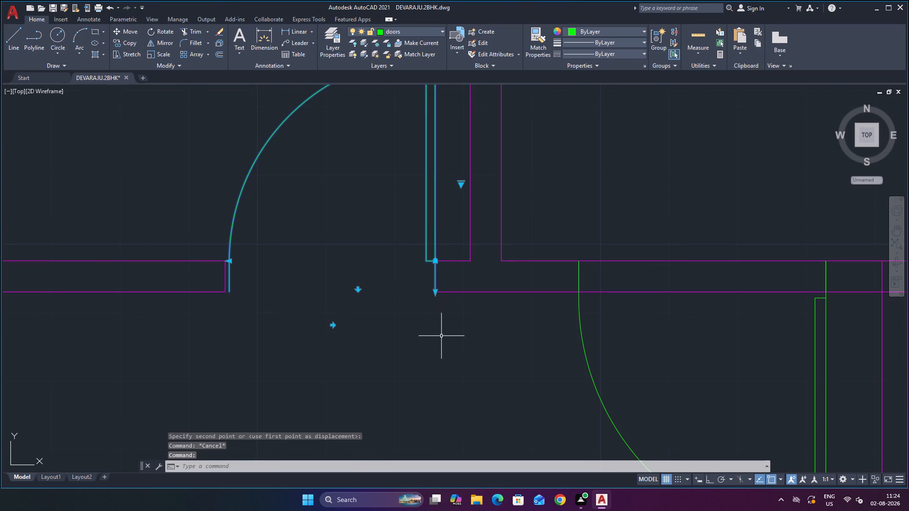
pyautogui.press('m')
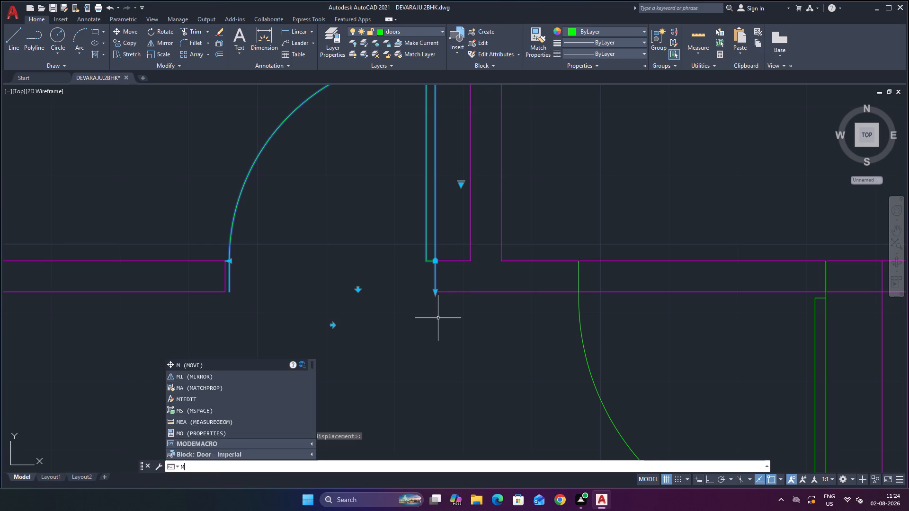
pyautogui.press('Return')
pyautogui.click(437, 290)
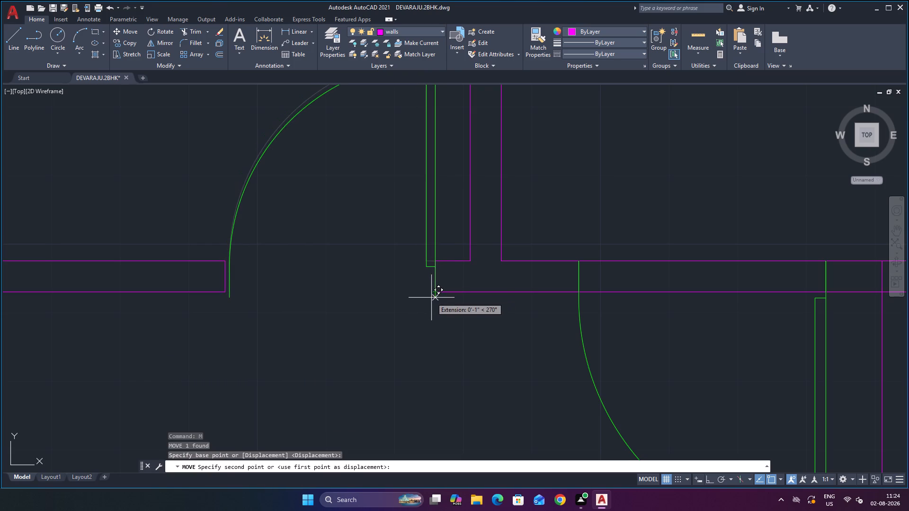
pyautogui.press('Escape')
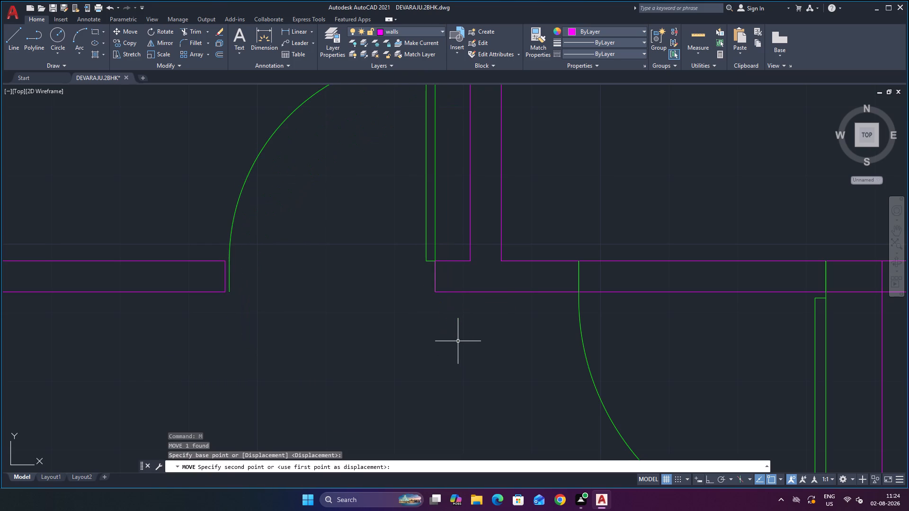
# Measure the width of the lower small west room's door opening with a linear dimension, without placing it.
pyautogui.click(288, 32)
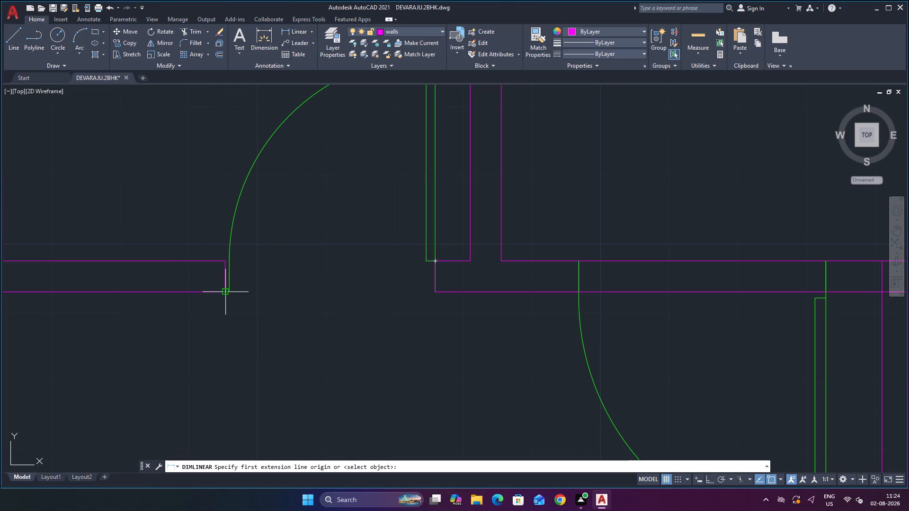
pyautogui.click(223, 292)
pyautogui.click(432, 291)
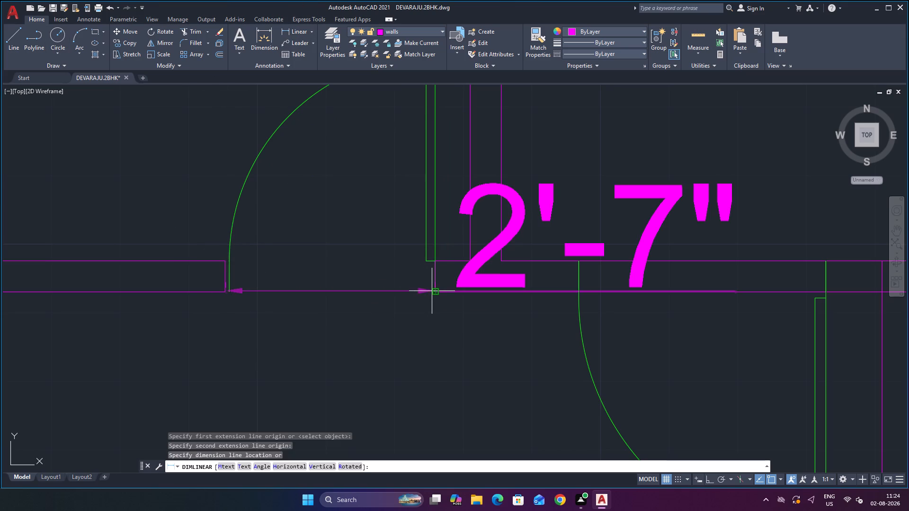
pyautogui.scroll(-3, 426, 315)
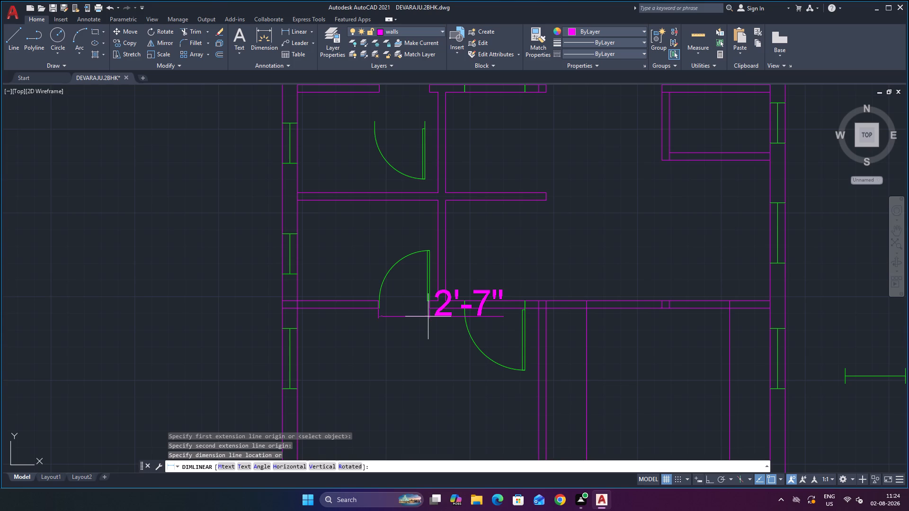
pyautogui.press('Escape')
pyautogui.scroll(2, 412, 315)
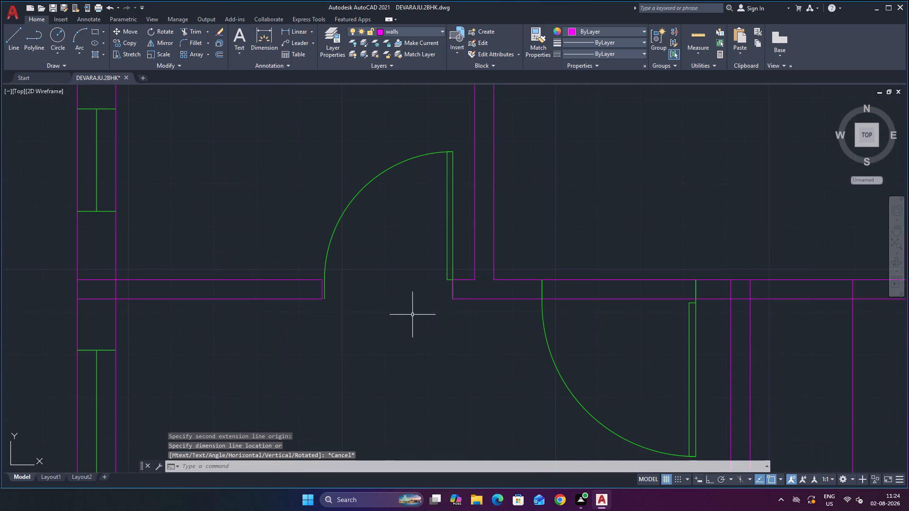
pyautogui.press('Escape')
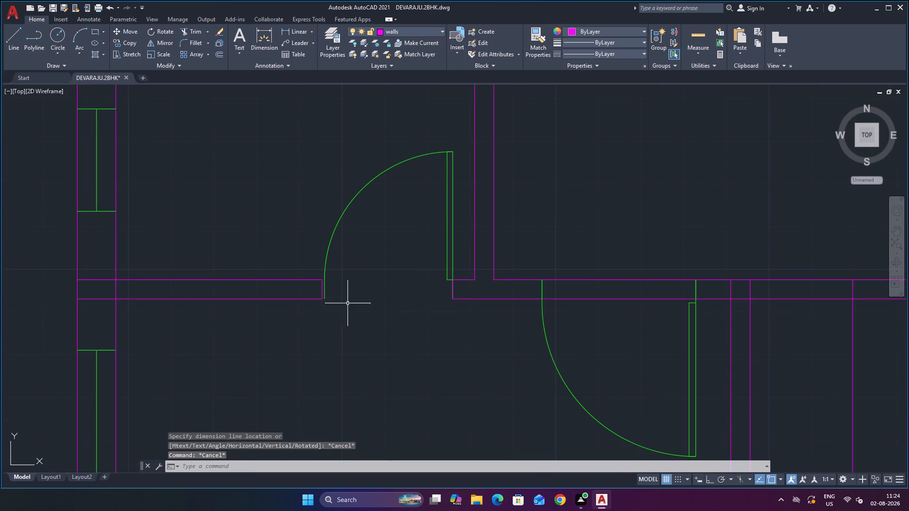
# Move the lower small west room's door north, clear of its opening in the south wall.
pyautogui.click(446, 212)
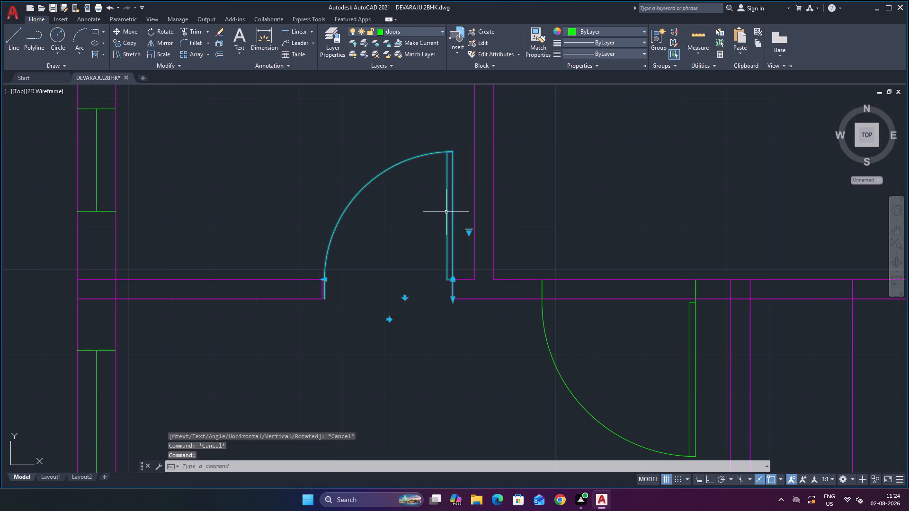
pyautogui.press('m')
pyautogui.press('Return')
pyautogui.click(445, 247)
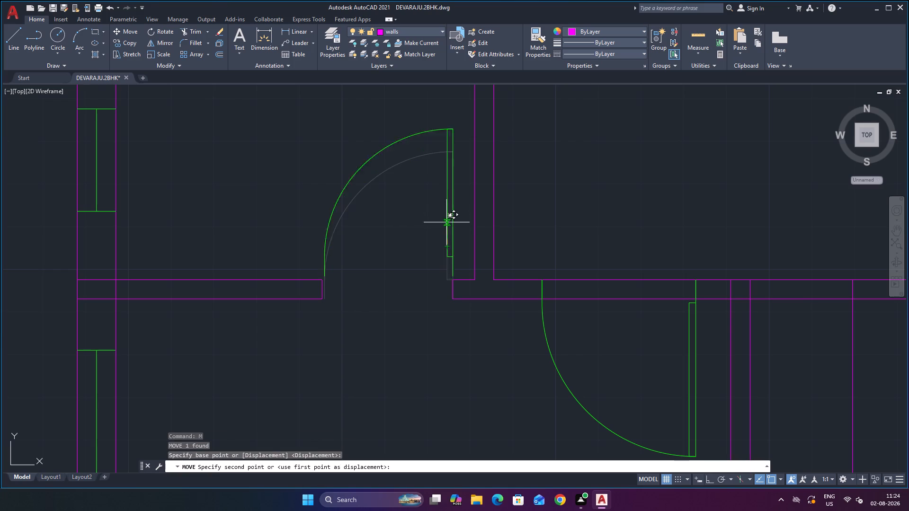
pyautogui.click(446, 184)
pyautogui.press('Escape')
# Erase the line closing the wall end on the west side of the lower small west room's door opening.
pyautogui.scroll(1, 404, 300)
pyautogui.scroll(1, 275, 282)
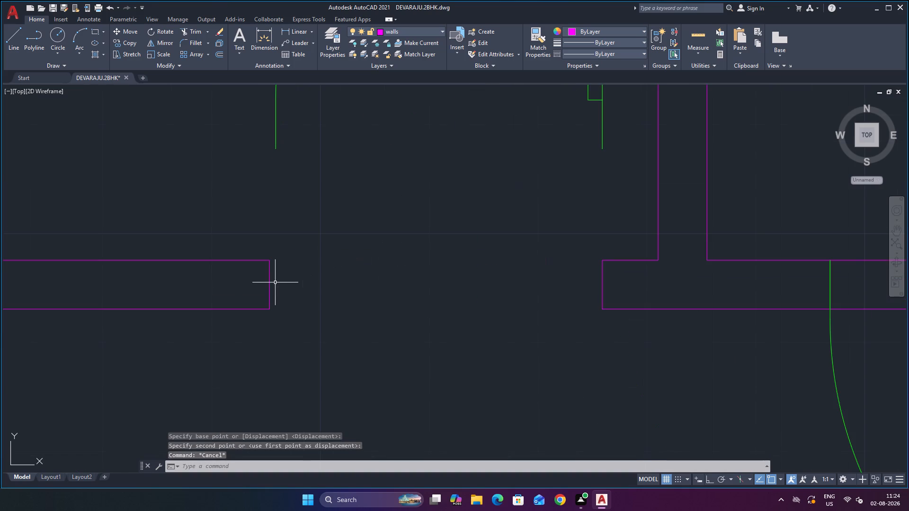
pyautogui.click(268, 279)
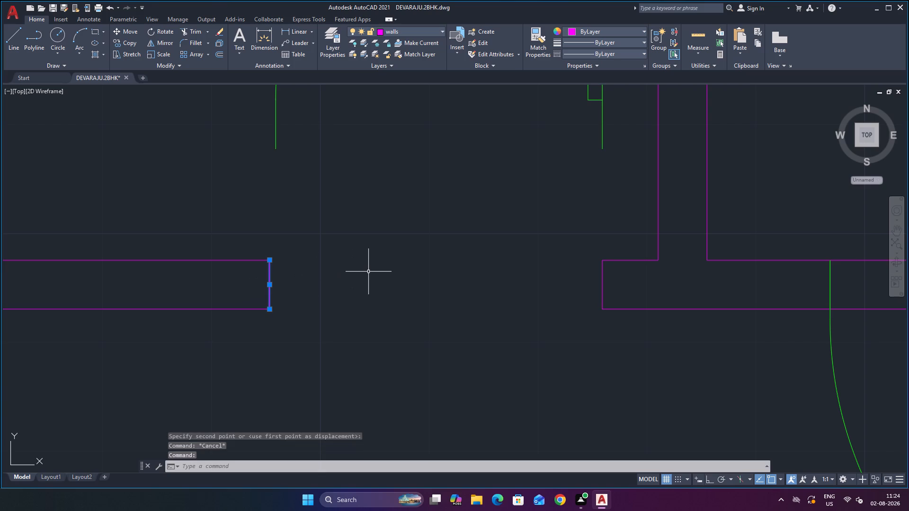
pyautogui.press('Delete')
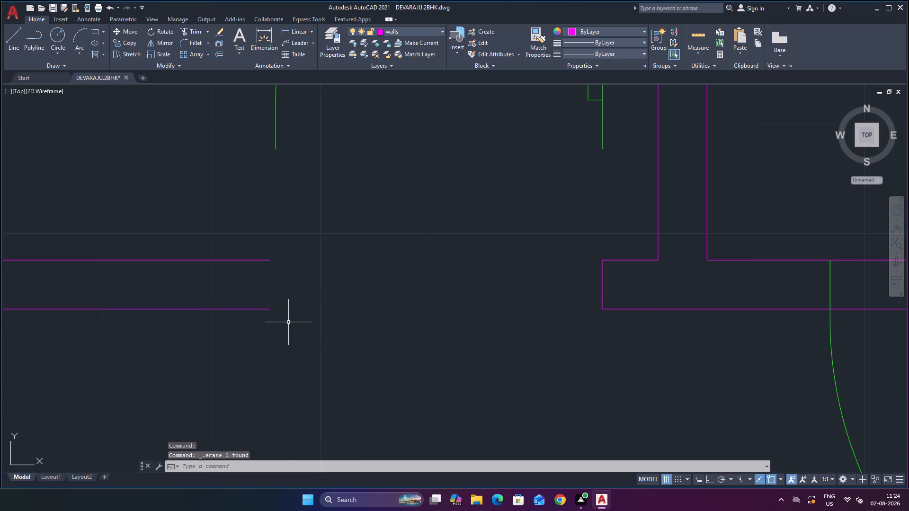
# Extend both south wall lines of the lower small west room east across the door opening to the east jamb line.
pyautogui.write('EX')
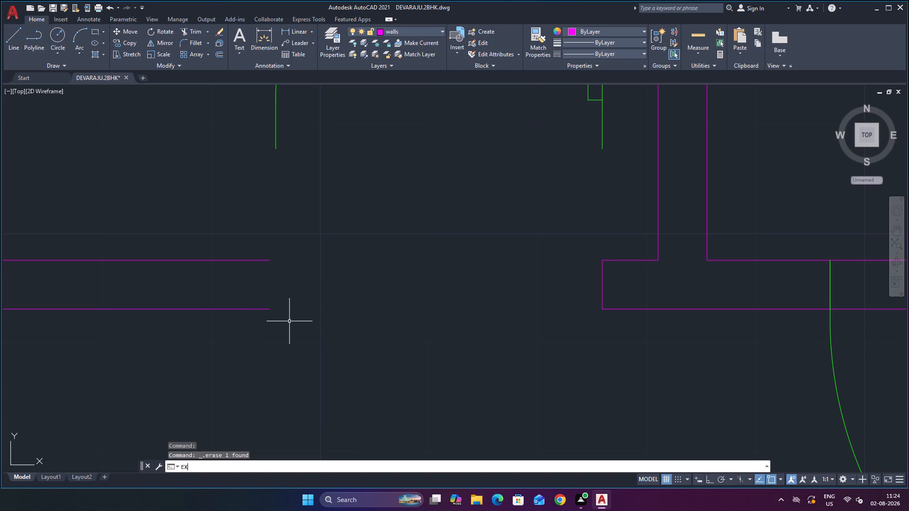
pyautogui.press('Return')
pyautogui.click(260, 308)
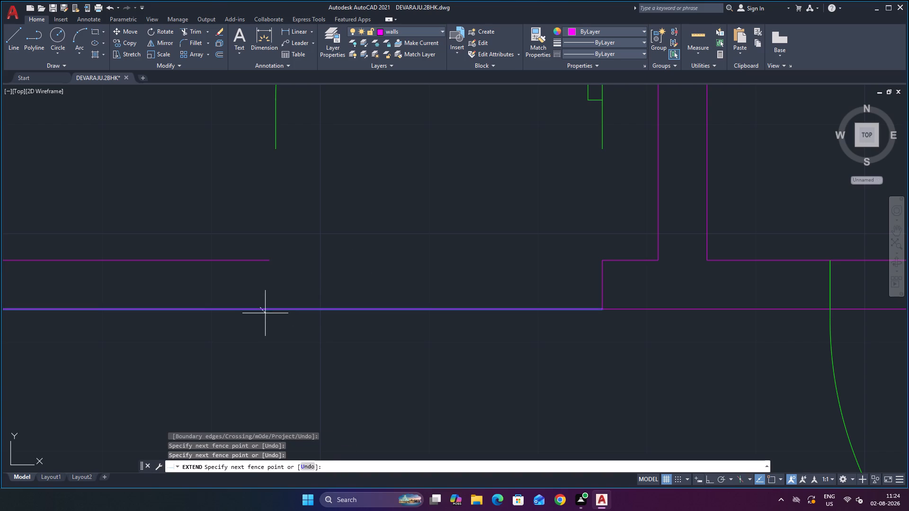
pyautogui.click(263, 309)
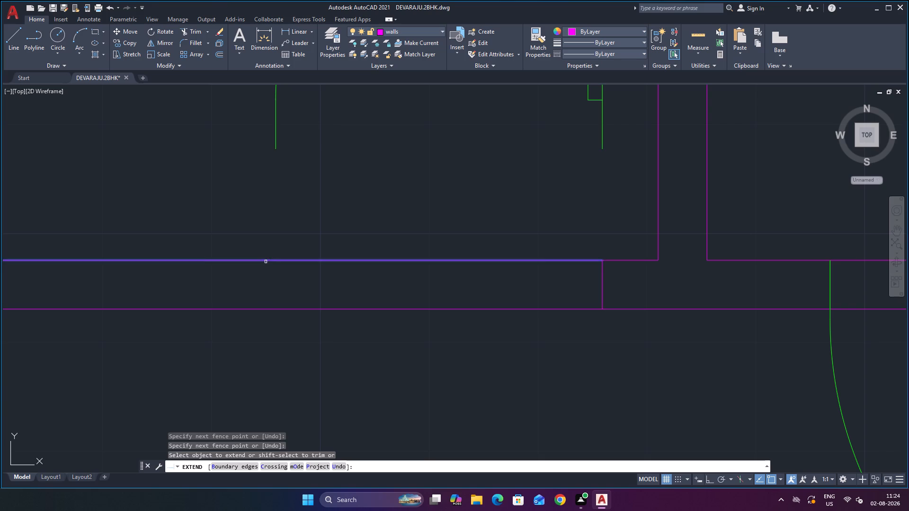
pyautogui.click(266, 262)
pyautogui.press('Escape')
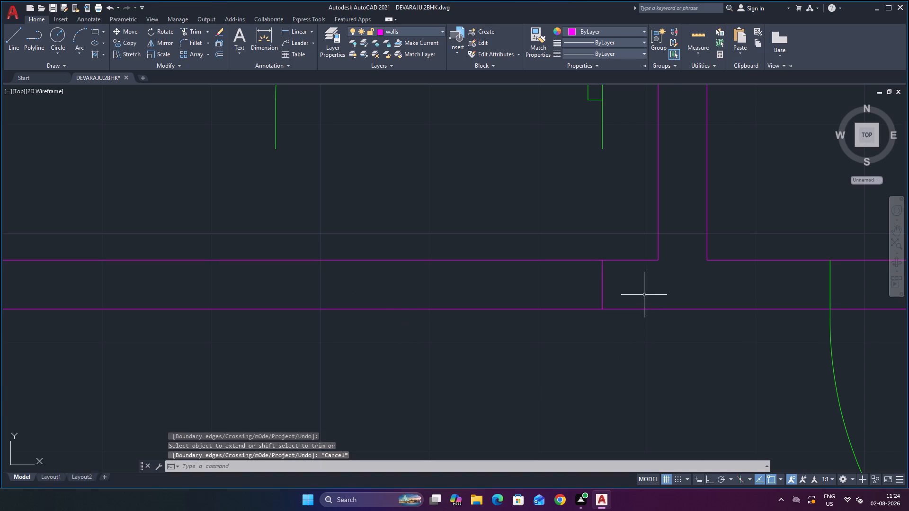
# Offset the east jamb line of the lower small west room's door opening 2'6 to the west.
pyautogui.press('o')
pyautogui.press('Return')
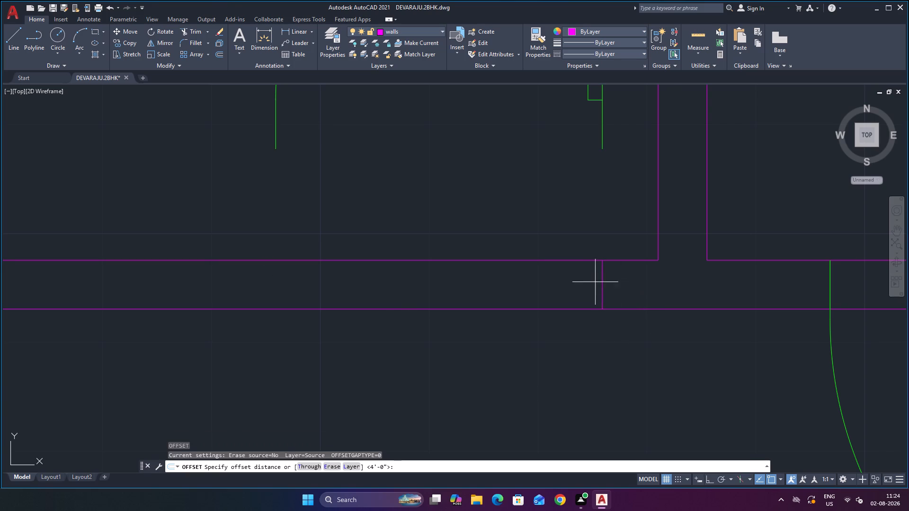
pyautogui.write("2'")
pyautogui.press('6')
pyautogui.press('Return')
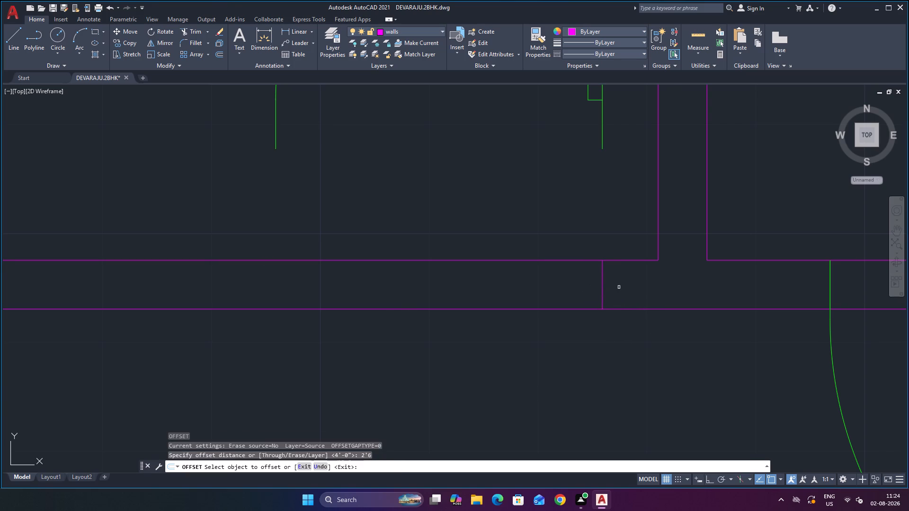
pyautogui.click(603, 280)
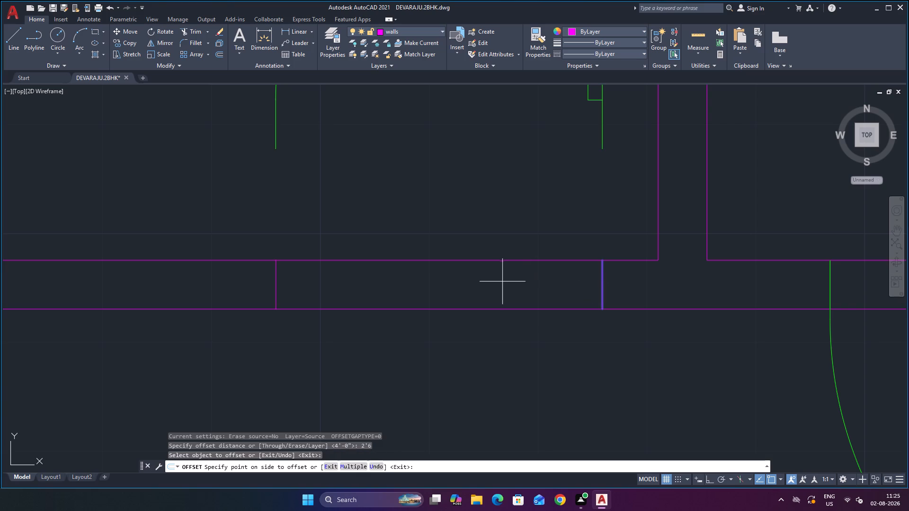
pyautogui.click(498, 282)
pyautogui.scroll(-2, 507, 288)
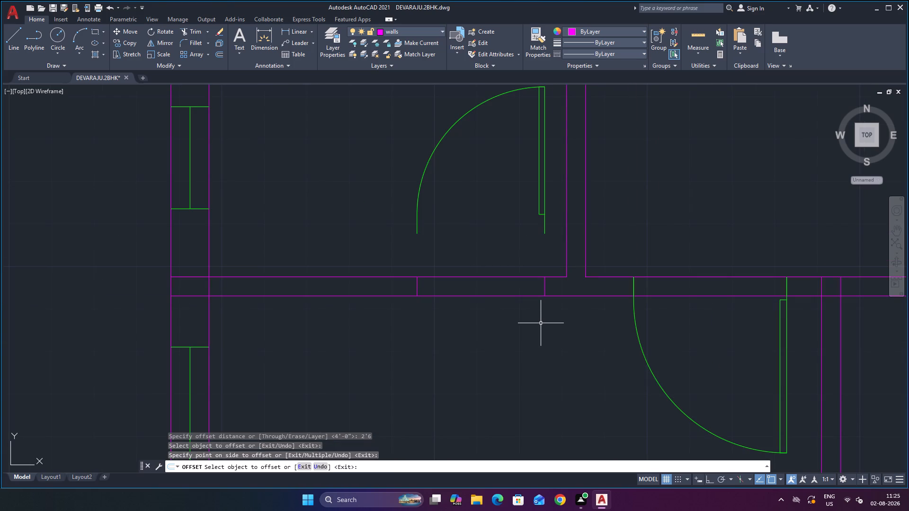
pyautogui.press('Escape')
# Trim both south wall lines between the two jamb lines to reopen the lower small west room's doorway.
pyautogui.write('TR')
pyautogui.press('Return')
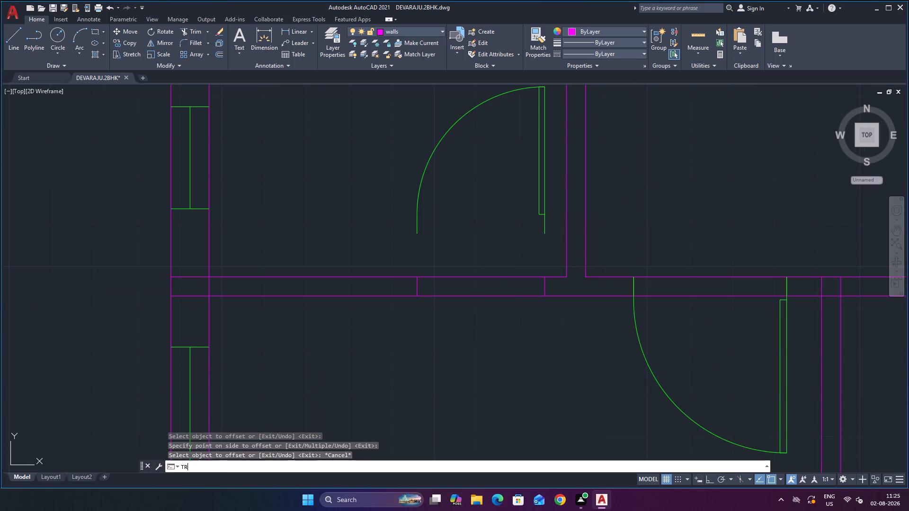
pyautogui.click(501, 255)
pyautogui.click(508, 330)
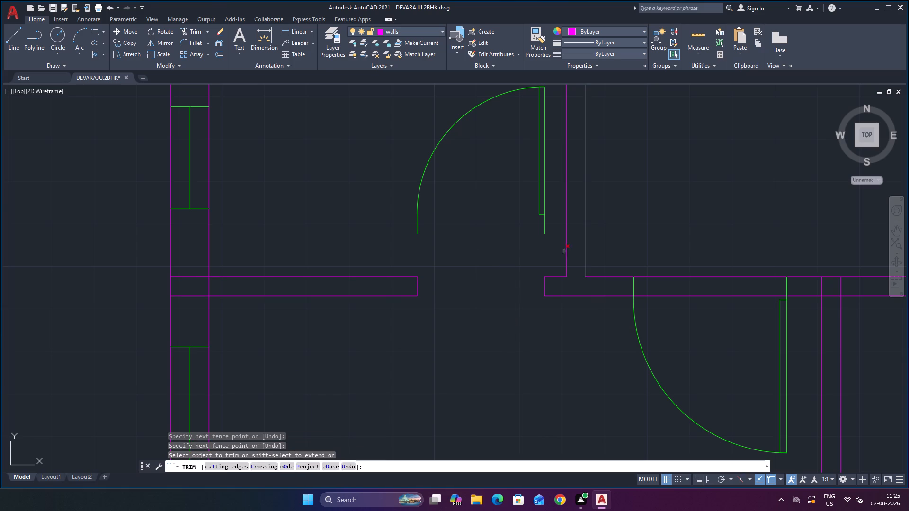
pyautogui.scroll(-3, 539, 270)
pyautogui.scroll(2, 533, 164)
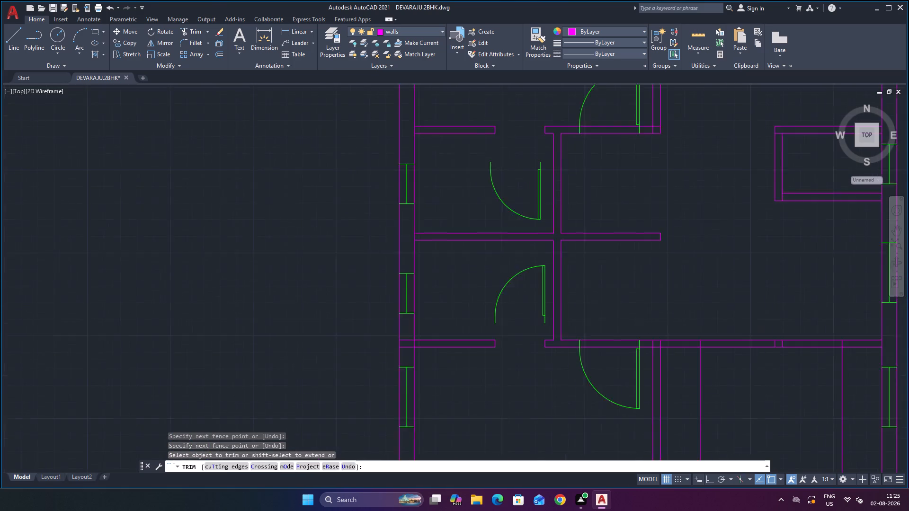
pyautogui.press('Escape')
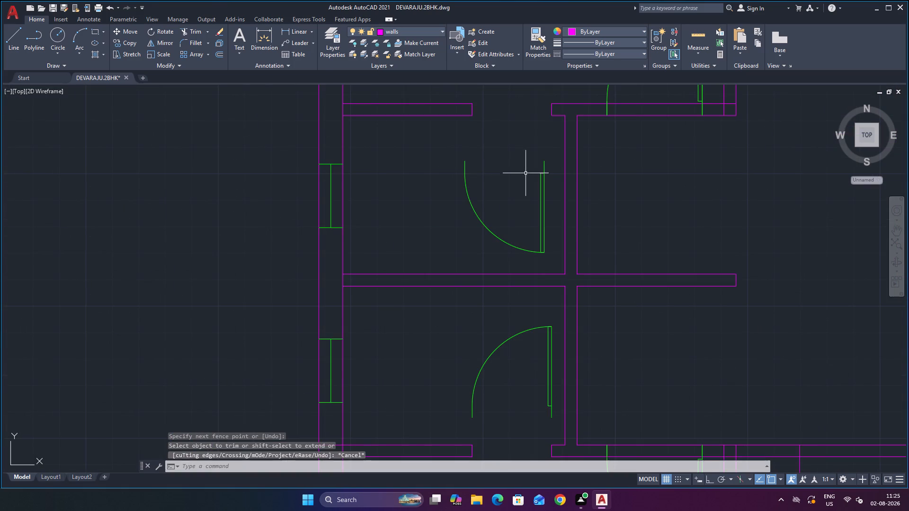
# Measure the width of the upper small west room's door opening with a linear dimension, without placing it.
pyautogui.scroll(1, 474, 112)
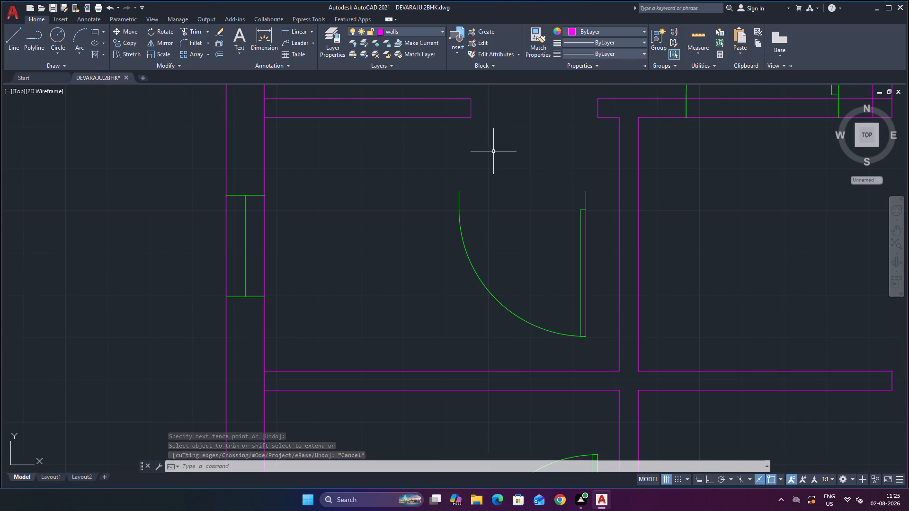
pyautogui.write('DLI')
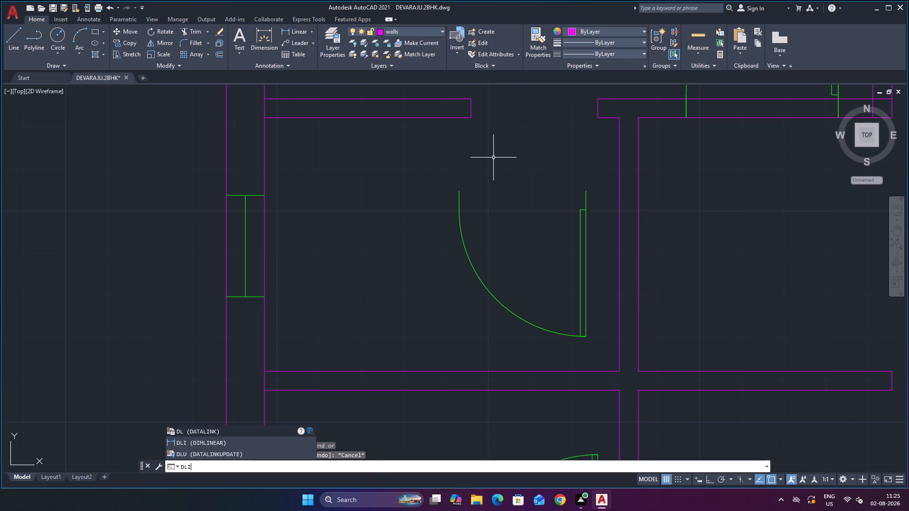
pyautogui.press('Return')
pyautogui.click(473, 117)
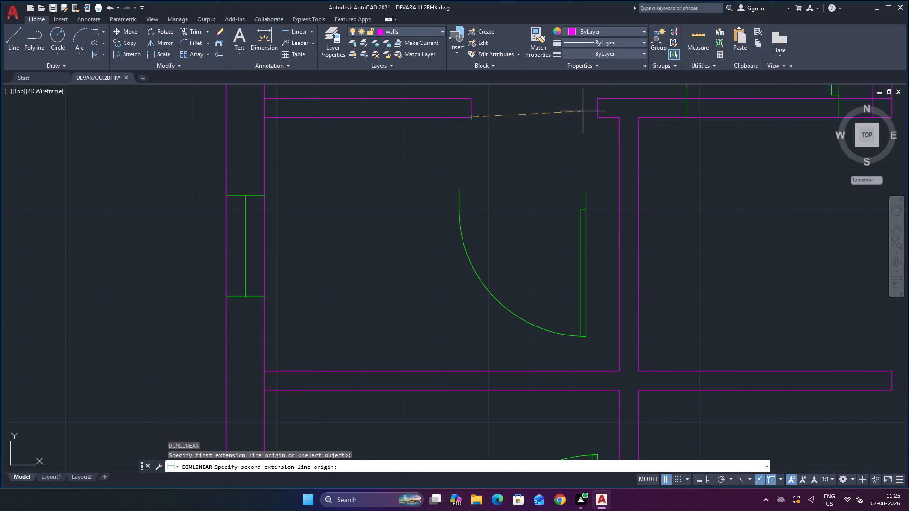
pyautogui.click(595, 117)
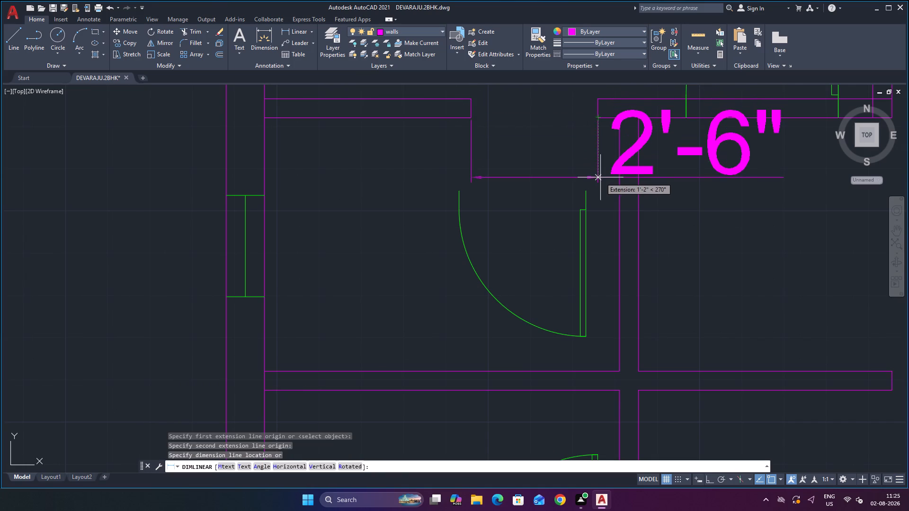
pyautogui.scroll(-1, 600, 177)
pyautogui.press('Escape')
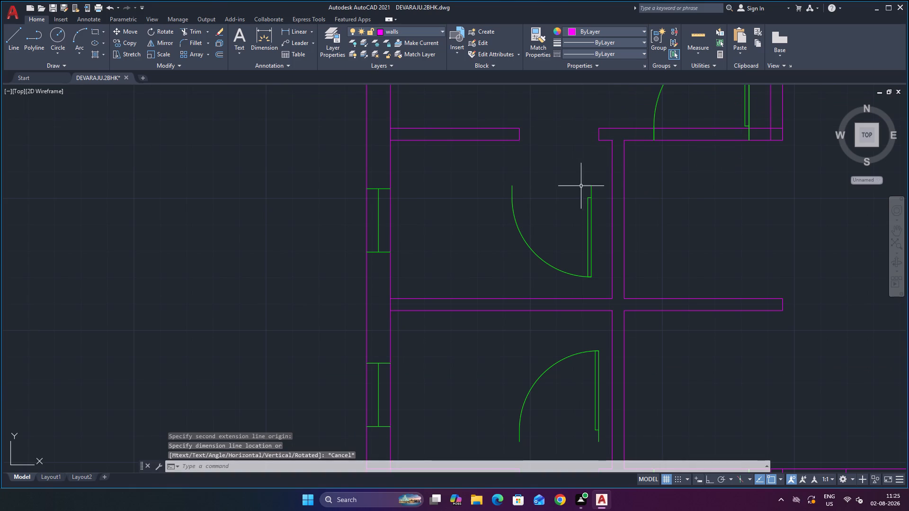
# Move the lower small west room's door south so its jamb end snaps to the outer corner of the opening's east wall end.
pyautogui.scroll(-2, 589, 184)
pyautogui.scroll(2, 603, 278)
pyautogui.scroll(-5, 603, 276)
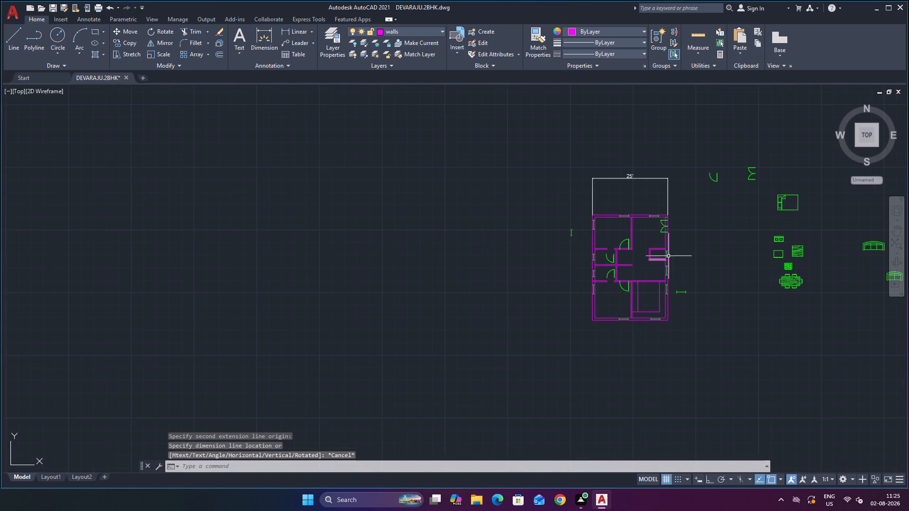
pyautogui.scroll(4, 672, 255)
pyautogui.scroll(-3, 515, 279)
pyautogui.scroll(3, 467, 301)
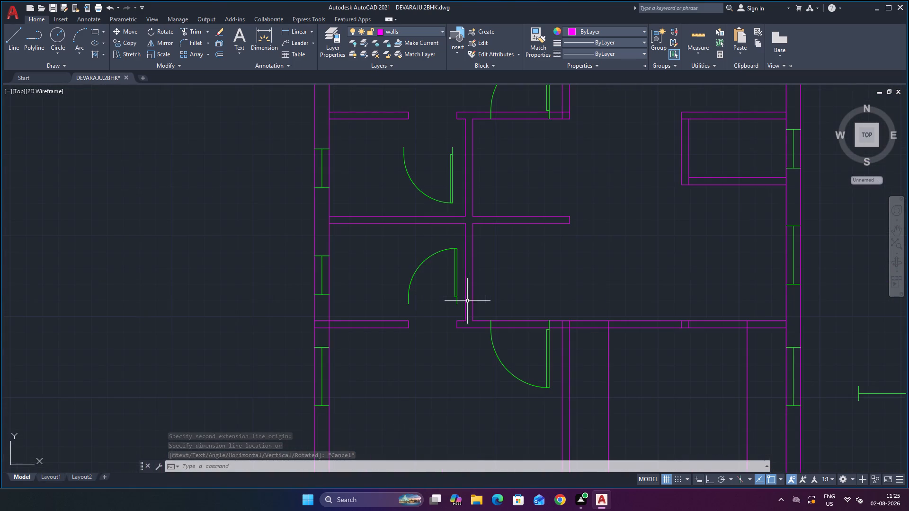
pyautogui.click(455, 292)
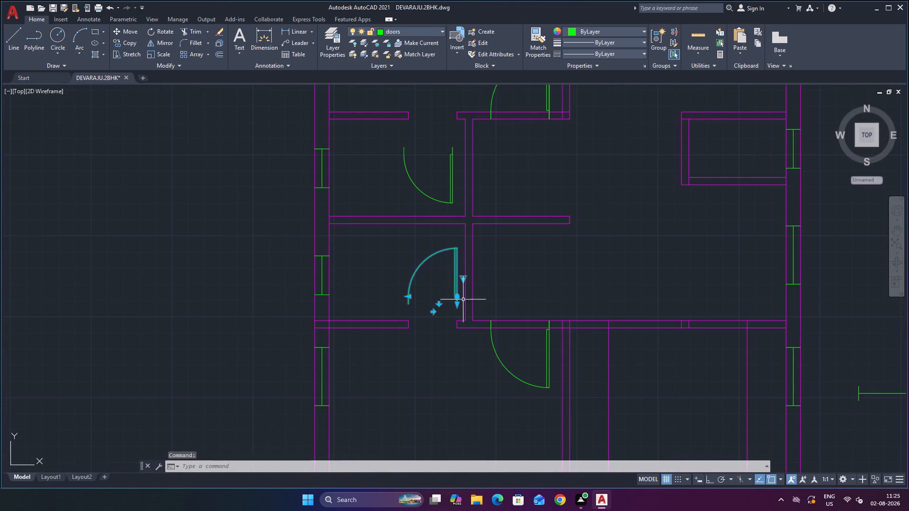
pyautogui.press('m')
pyautogui.press('Return')
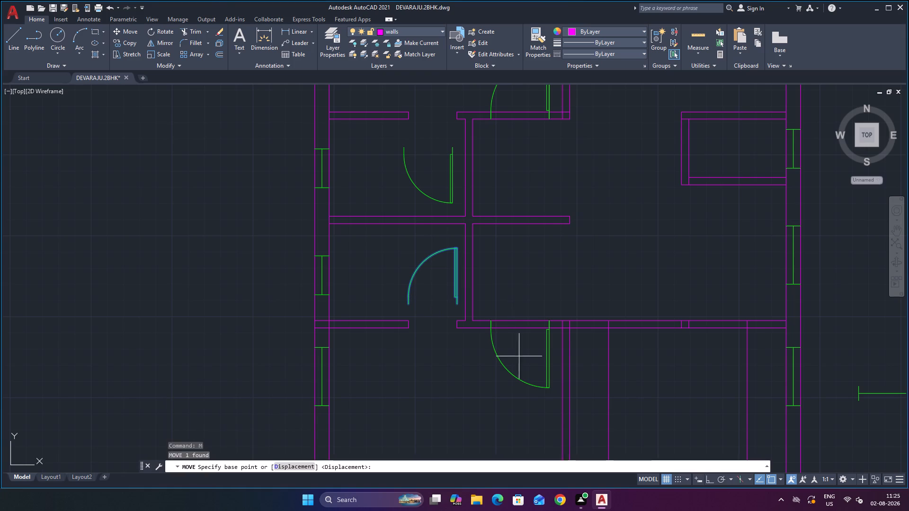
pyautogui.scroll(2, 460, 307)
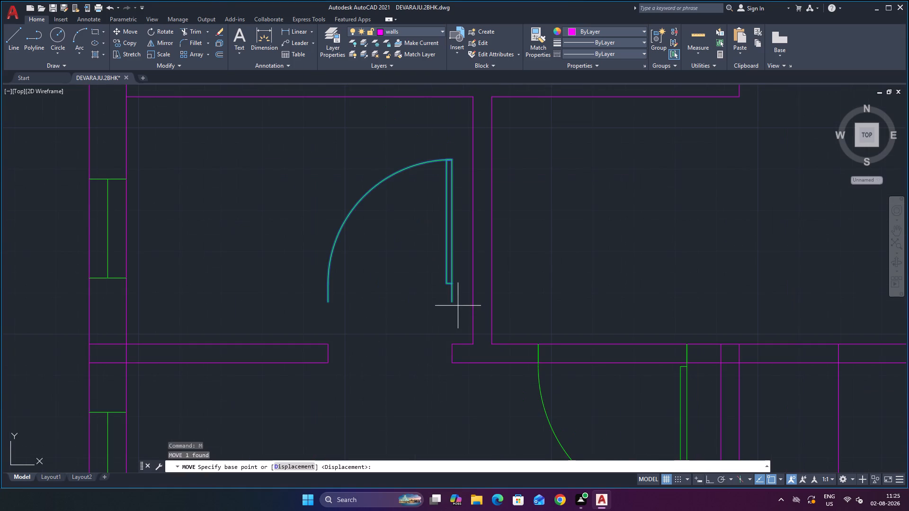
pyautogui.click(452, 305)
pyautogui.click(452, 366)
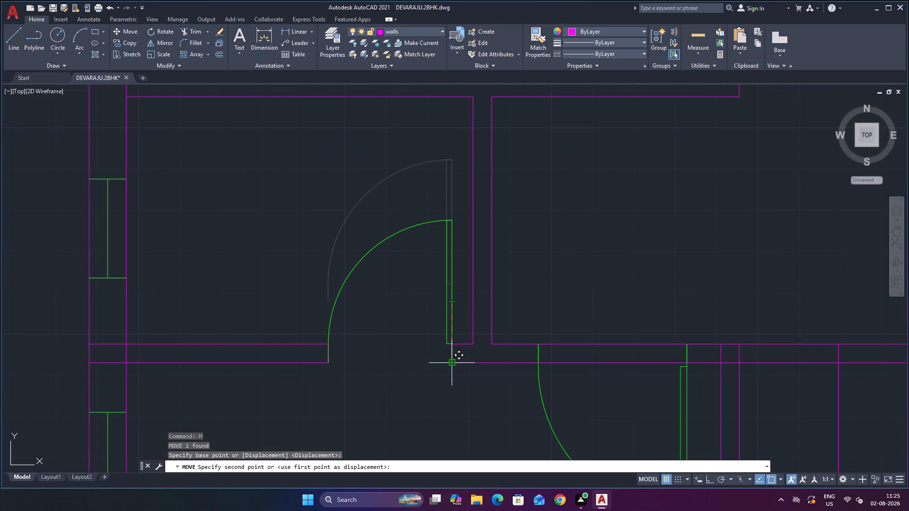
pyautogui.press('Escape')
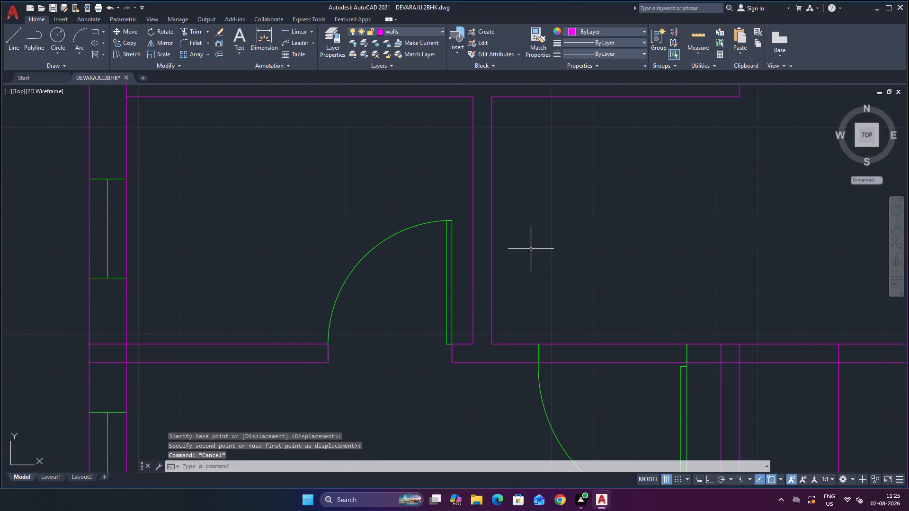
# Move the upper small west room's door north so its jamb end snaps to the outer corner of the opening's east wall end.
pyautogui.scroll(-3, 530, 247)
pyautogui.scroll(3, 519, 194)
pyautogui.scroll(-3, 517, 198)
pyautogui.scroll(2, 510, 156)
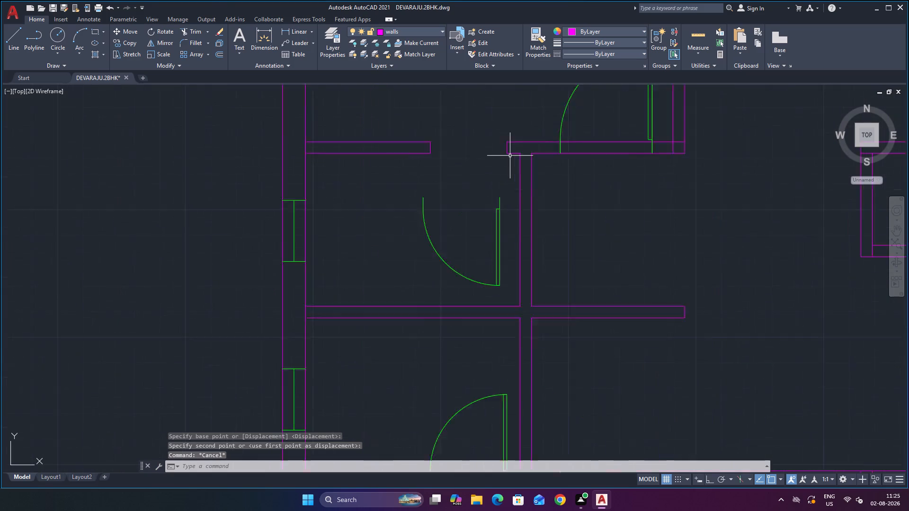
pyautogui.scroll(1, 510, 156)
pyautogui.press('m')
pyautogui.press('Return')
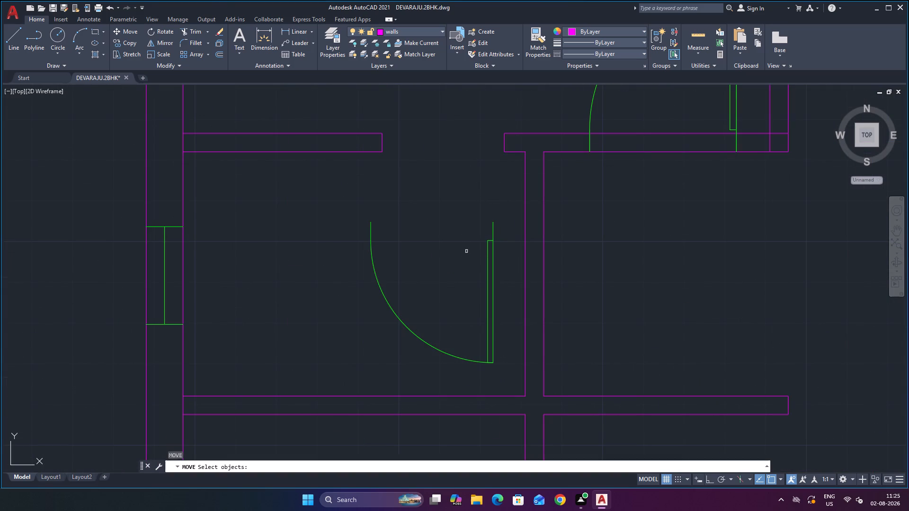
pyautogui.click(488, 249)
pyautogui.press('Return')
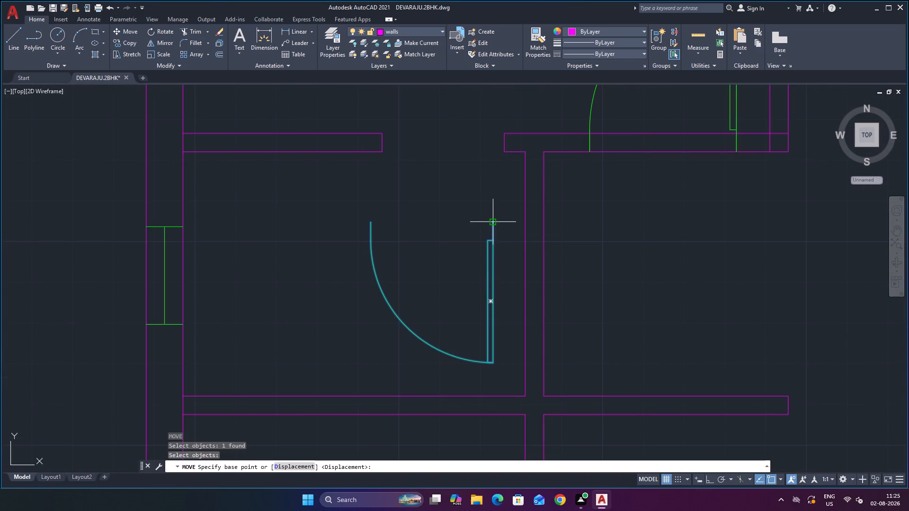
pyautogui.click(495, 220)
pyautogui.click(503, 135)
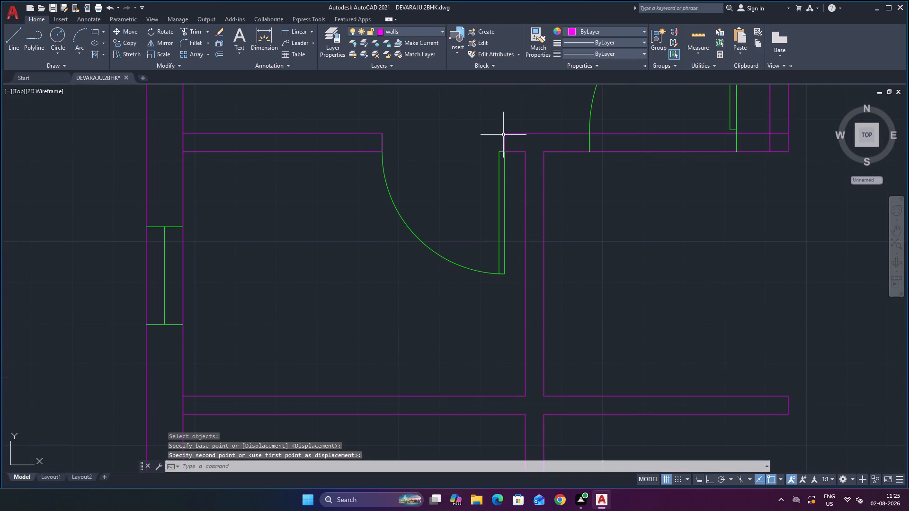
pyautogui.scroll(-4, 548, 209)
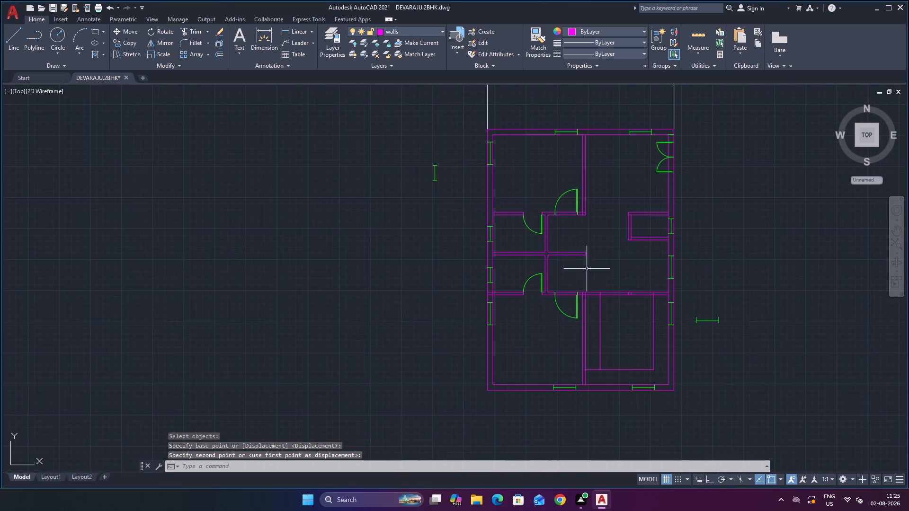
pyautogui.scroll(2, 591, 238)
pyautogui.press('Escape')
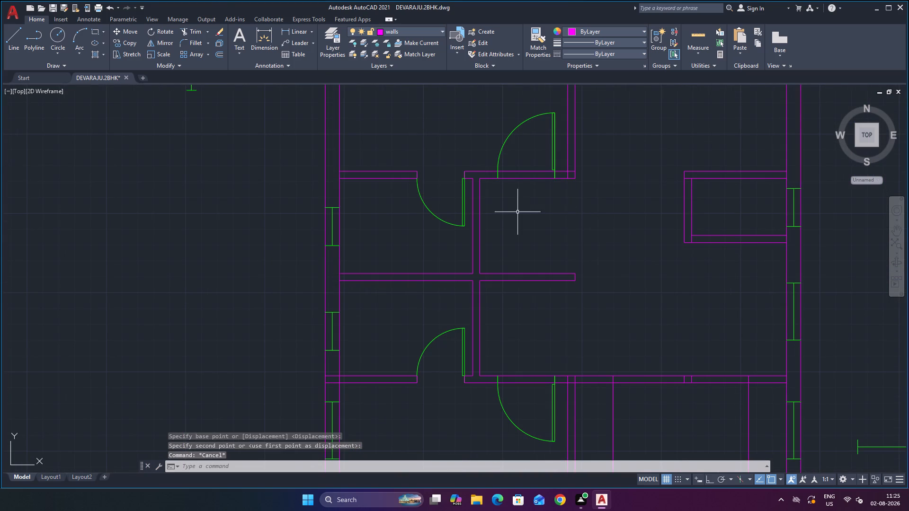
# Move the upper bedroom's door north-west, clear of its position in the south wall.
pyautogui.click(553, 145)
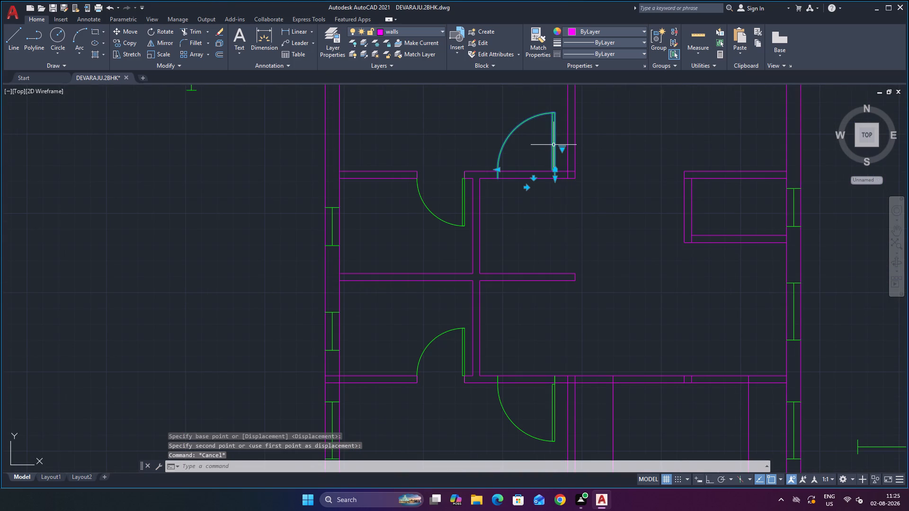
pyautogui.press('m')
pyautogui.press('Return')
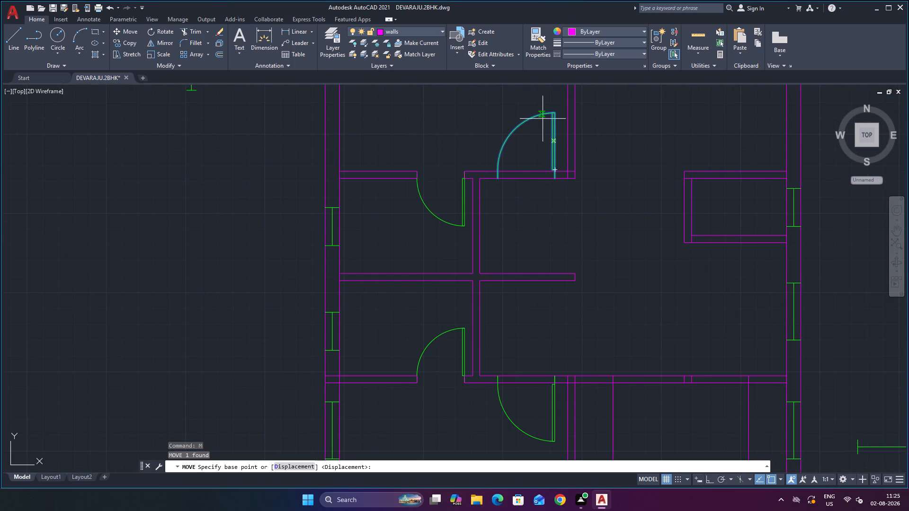
pyautogui.click(532, 117)
pyautogui.click(526, 98)
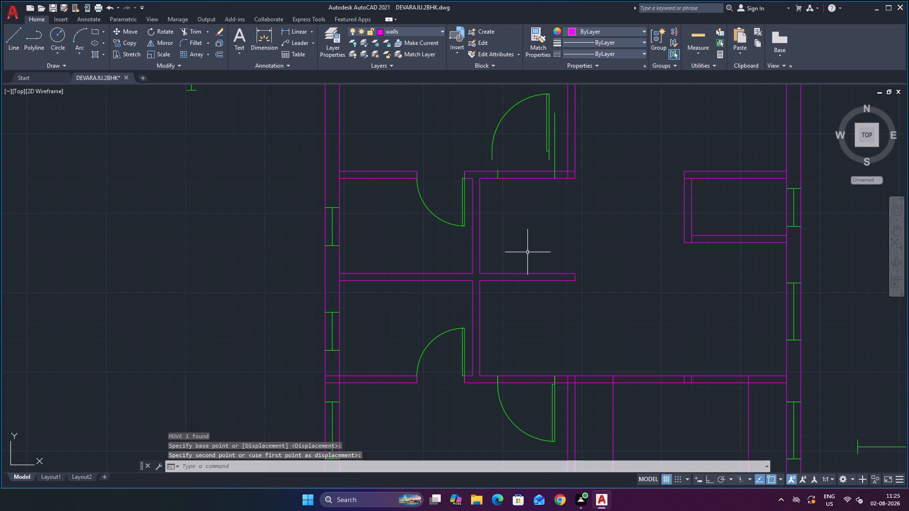
pyautogui.press('Escape')
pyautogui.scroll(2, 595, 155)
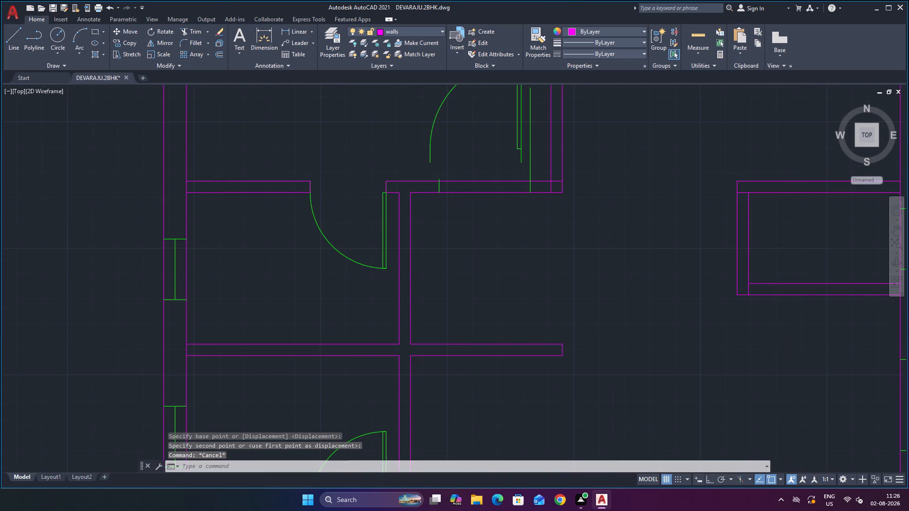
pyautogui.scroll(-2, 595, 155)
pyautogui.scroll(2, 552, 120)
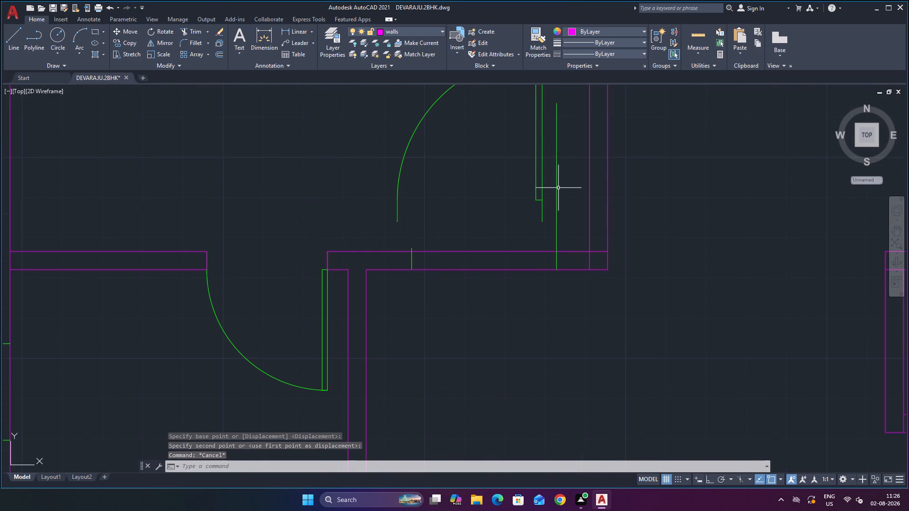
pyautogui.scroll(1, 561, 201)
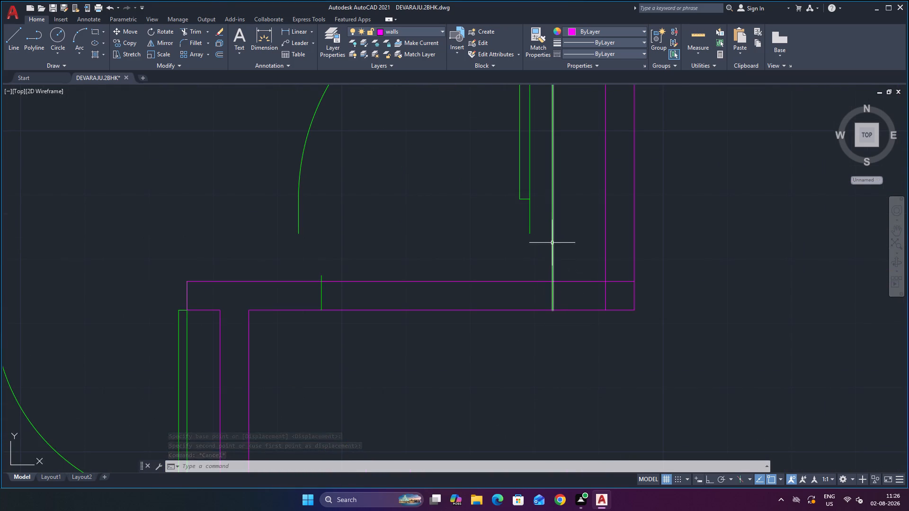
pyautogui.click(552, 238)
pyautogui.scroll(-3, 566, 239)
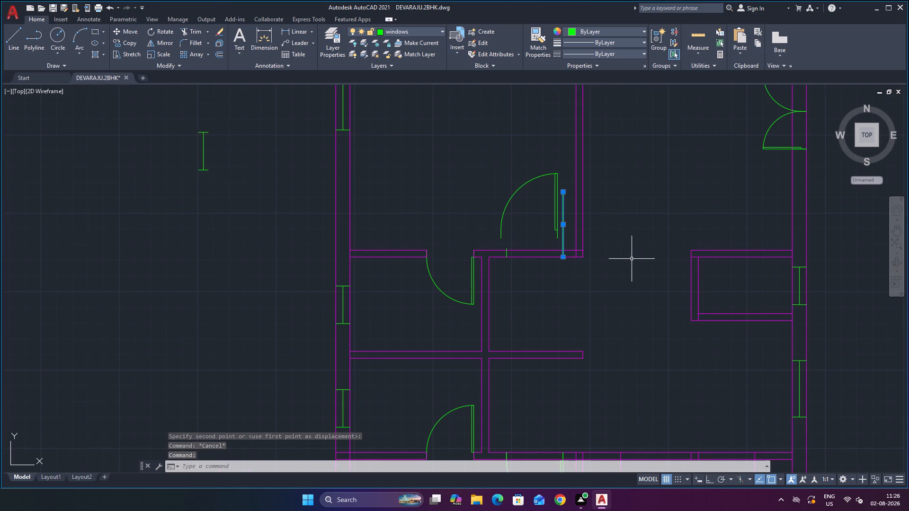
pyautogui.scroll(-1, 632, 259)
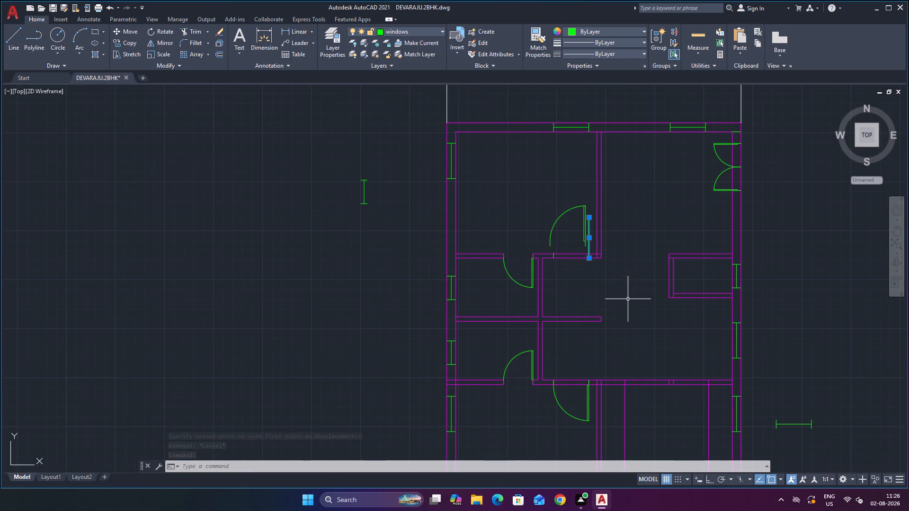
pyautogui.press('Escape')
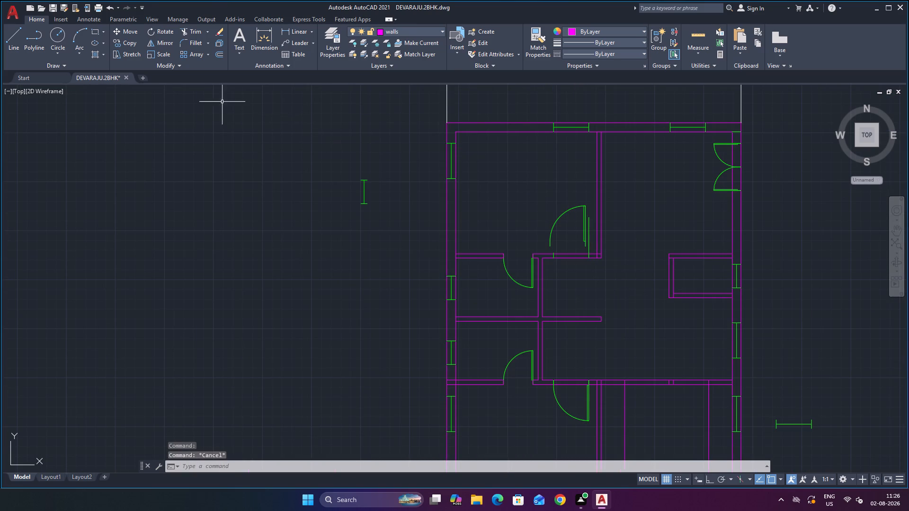
# Measure the distance from the upper bedroom doorway's east jamb line to the east partition's inner face with a linear dimension, without placing it.
pyautogui.click(302, 31)
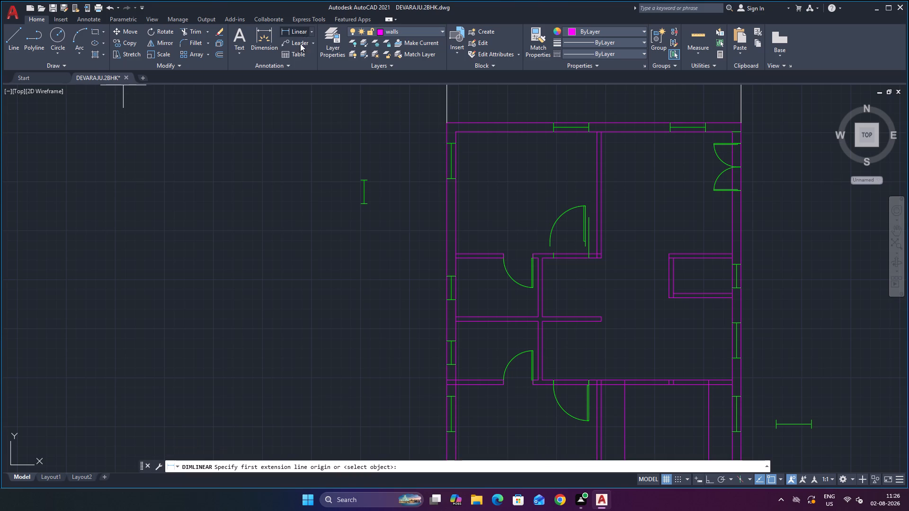
pyautogui.scroll(3, 615, 257)
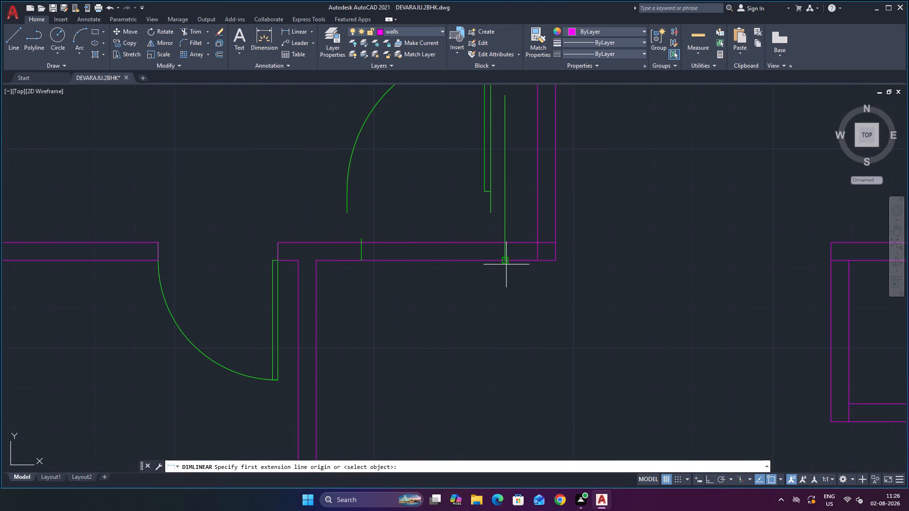
pyautogui.click(506, 261)
pyautogui.click(541, 257)
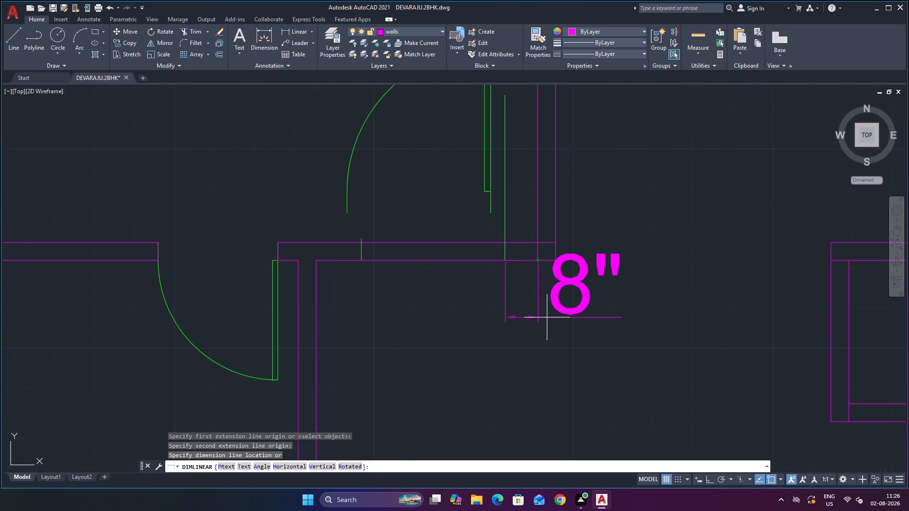
pyautogui.scroll(-4, 547, 317)
pyautogui.scroll(3, 549, 328)
pyautogui.scroll(-2, 549, 328)
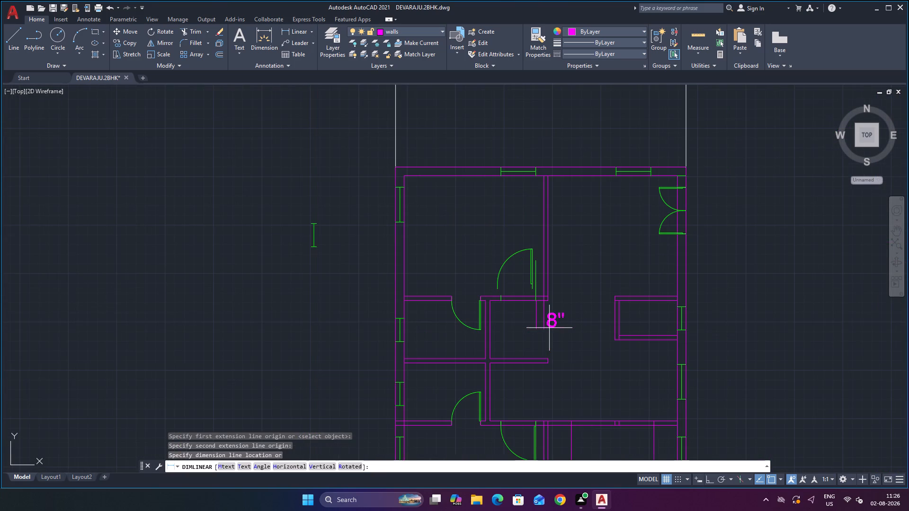
pyautogui.scroll(1, 549, 328)
pyautogui.press('Escape')
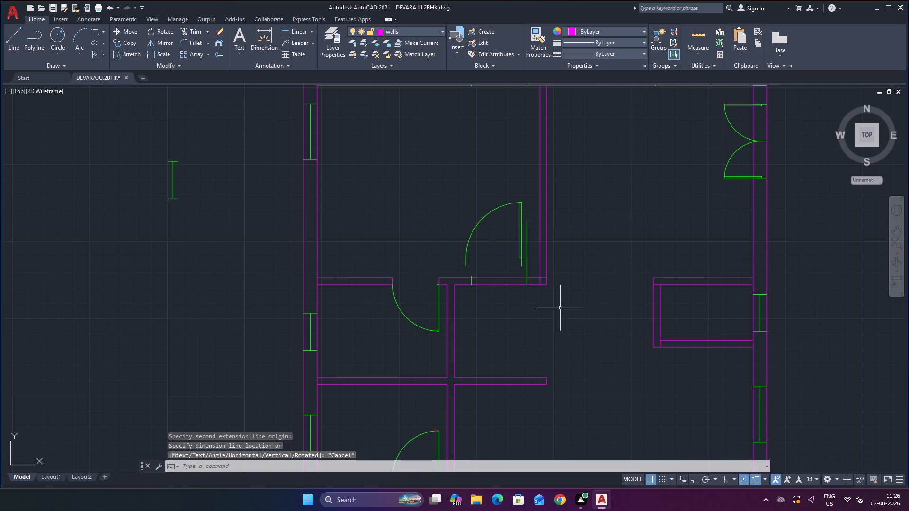
# Move the lower bedroom's door south-west, clear of its position in the north wall.
pyautogui.scroll(1, 545, 301)
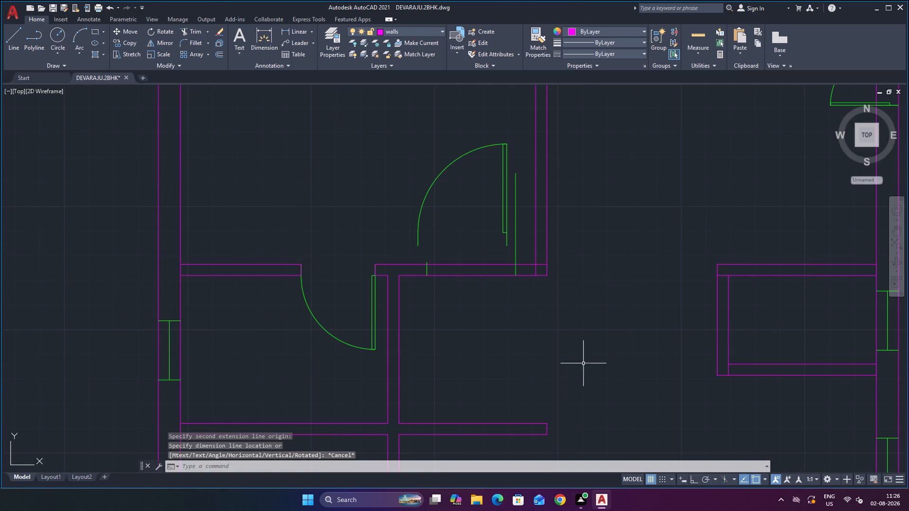
pyautogui.scroll(-5, 588, 397)
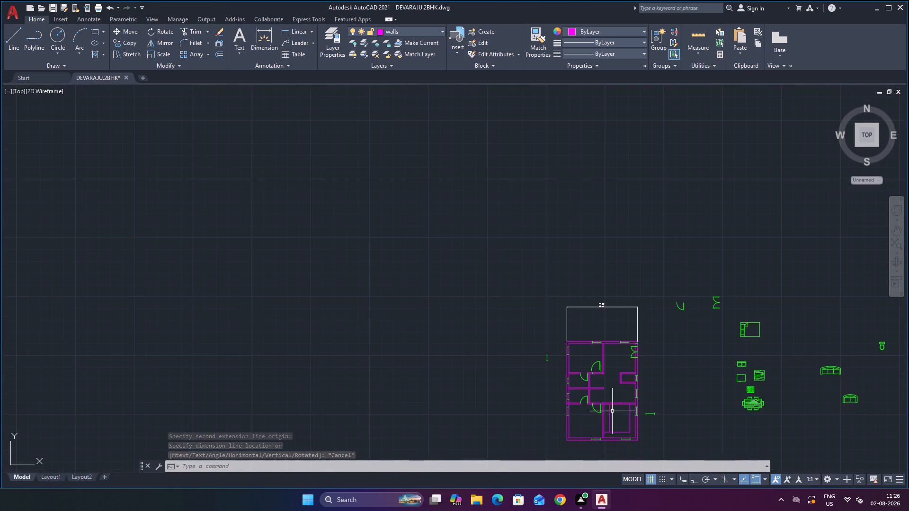
pyautogui.scroll(4, 609, 416)
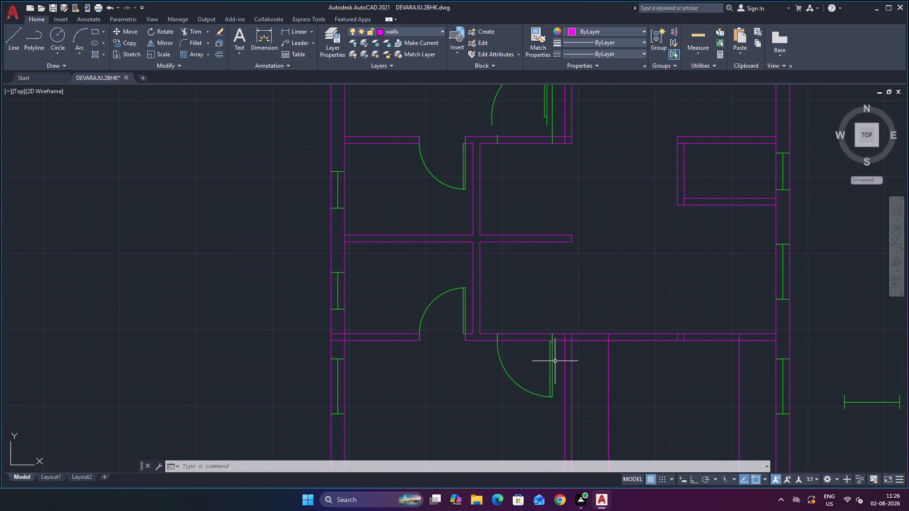
pyautogui.click(550, 356)
pyautogui.press('m')
pyautogui.press('Return')
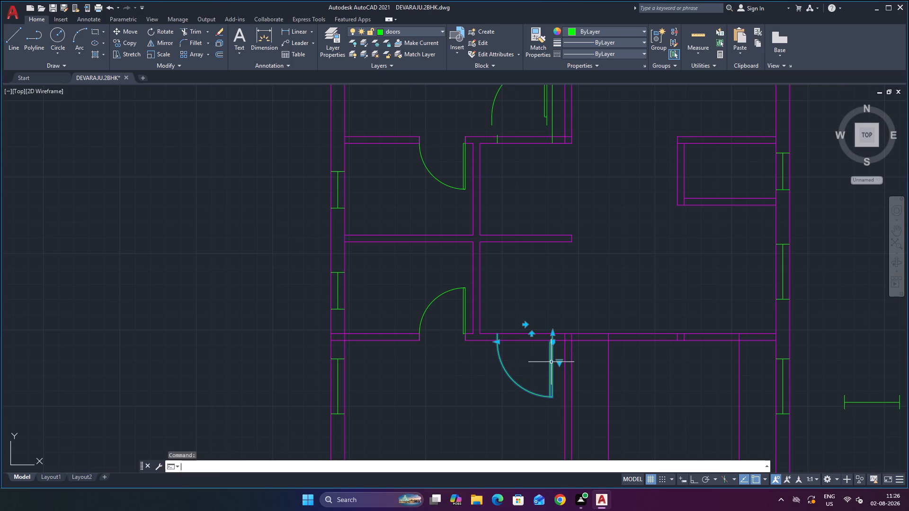
pyautogui.click(553, 366)
pyautogui.click(531, 410)
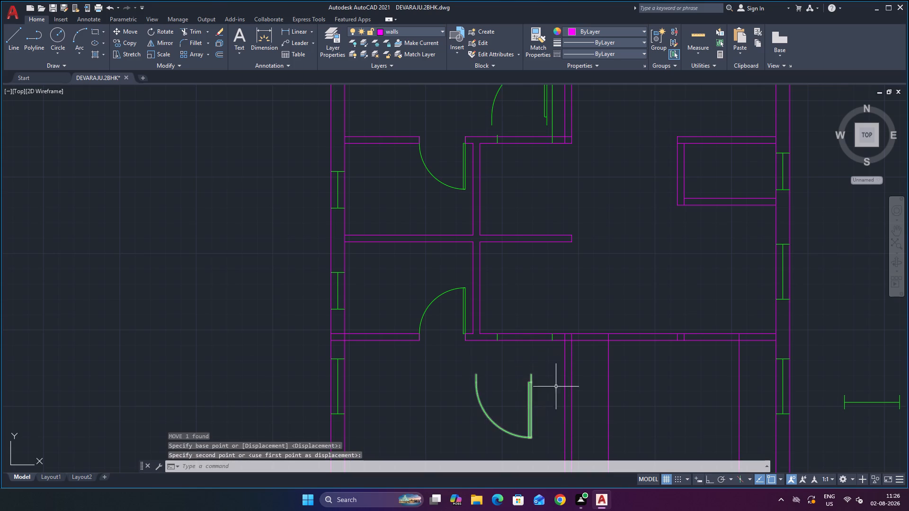
pyautogui.press('Escape')
# Delete the two door jamb lines from the lower bedroom's north wall.
pyautogui.scroll(4, 558, 333)
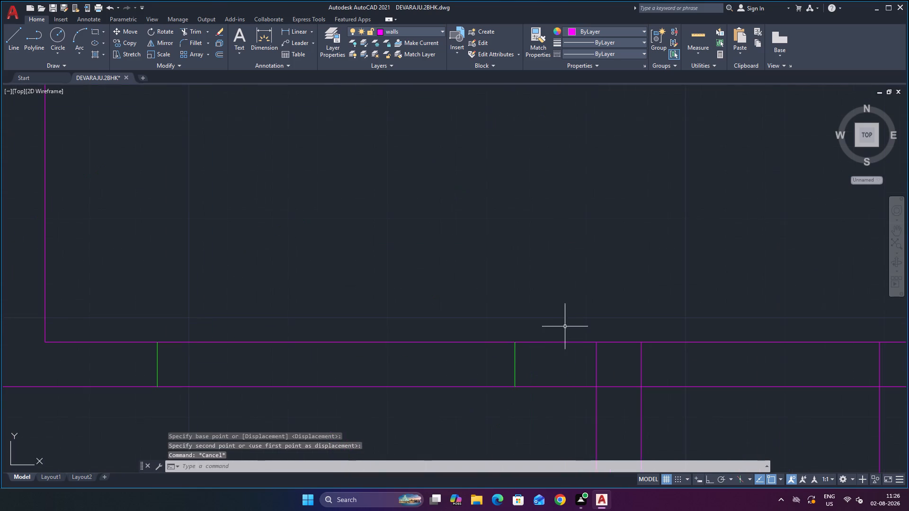
pyautogui.click(554, 362)
pyautogui.click(438, 361)
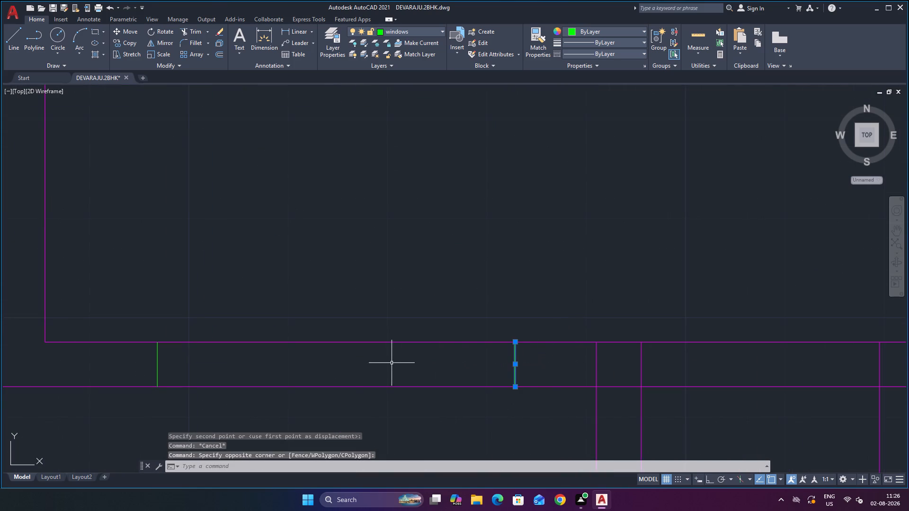
pyautogui.press('Delete')
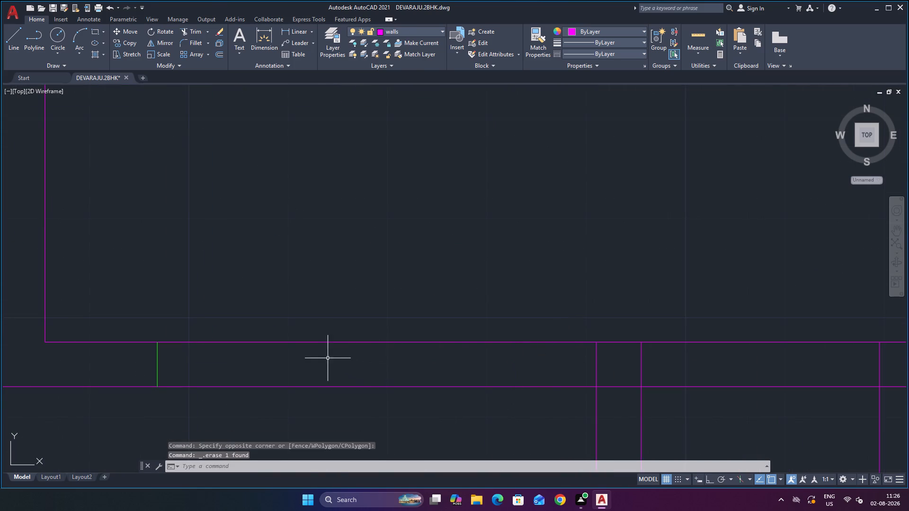
pyautogui.click(327, 358)
pyautogui.click(154, 361)
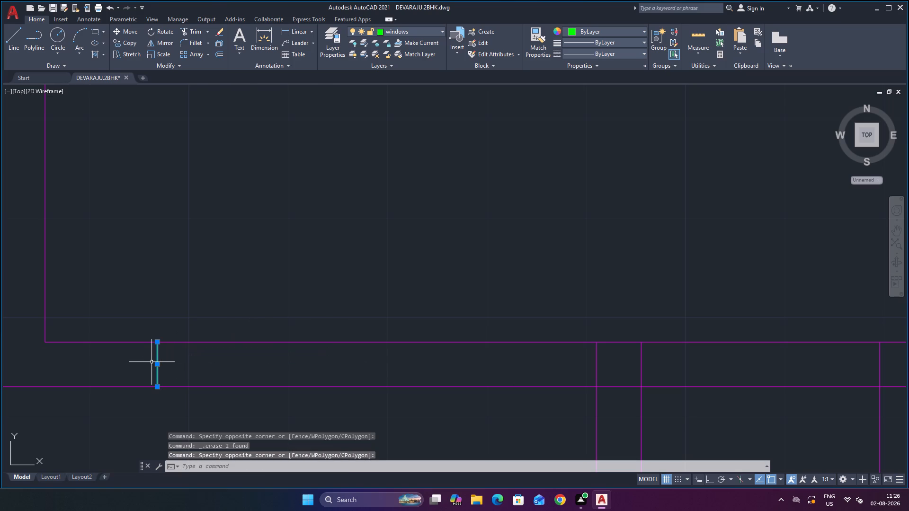
pyautogui.press('Delete')
pyautogui.scroll(-4, 434, 327)
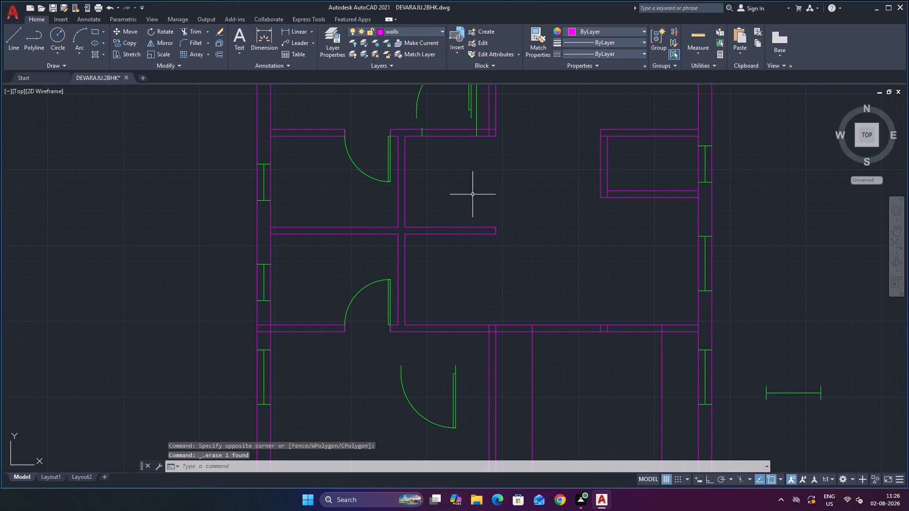
# Delete the two door jamb lines from the upper bedroom's south wall.
pyautogui.scroll(2, 442, 144)
pyautogui.scroll(-4, 492, 152)
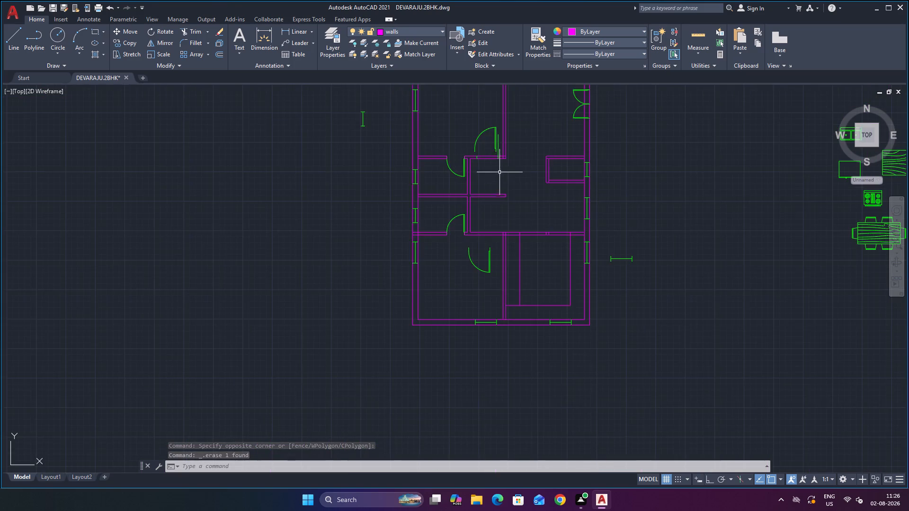
pyautogui.scroll(3, 508, 144)
pyautogui.click(467, 177)
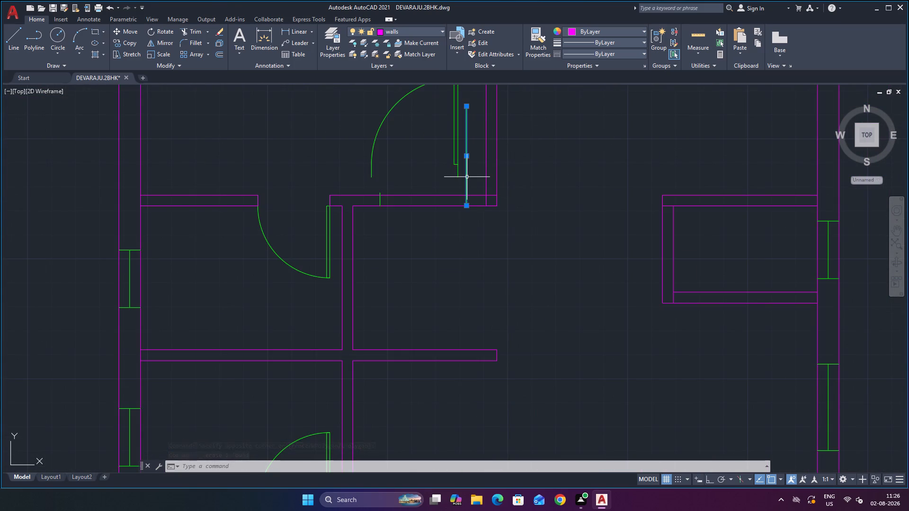
pyautogui.press('Delete')
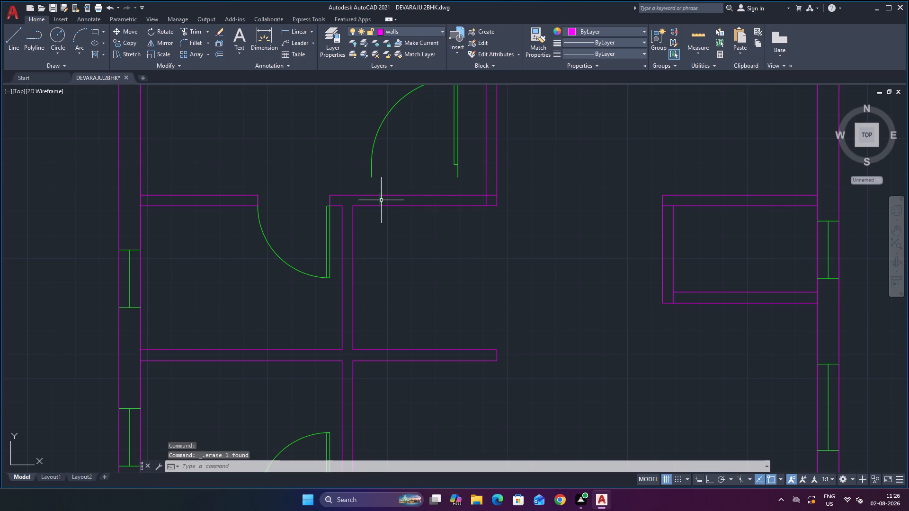
pyautogui.click(380, 201)
pyautogui.press('Delete')
pyautogui.scroll(-2, 512, 233)
pyautogui.scroll(2, 509, 258)
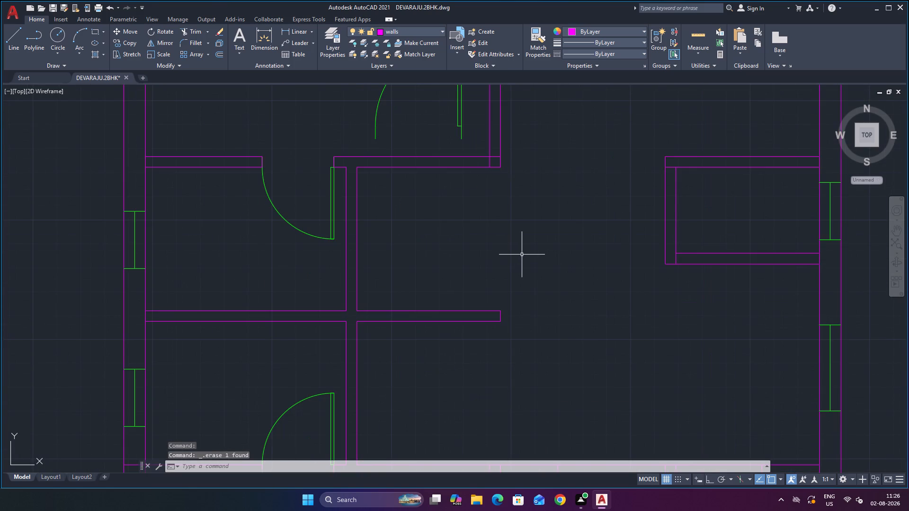
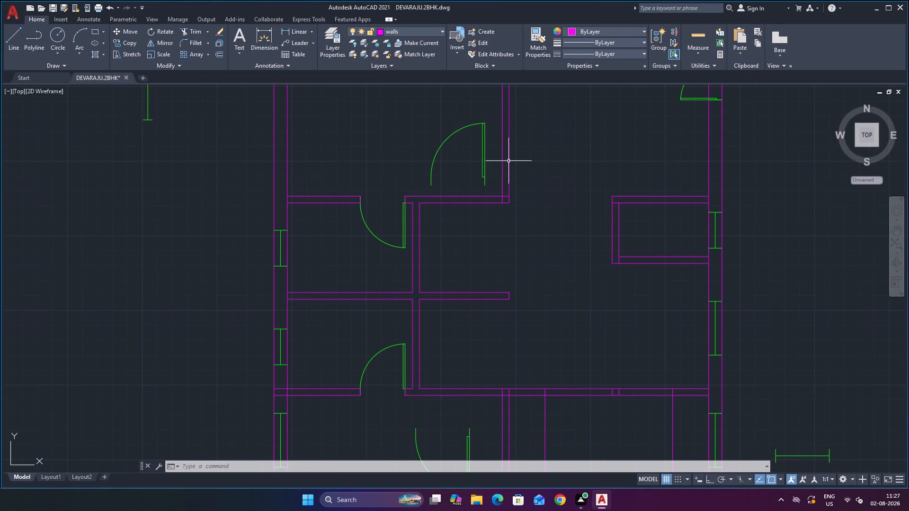
# Offset the left face of the upper-left bedroom's right wall 3' into the room.
pyautogui.press('Escape')
pyautogui.press('o')
pyautogui.press('Return')
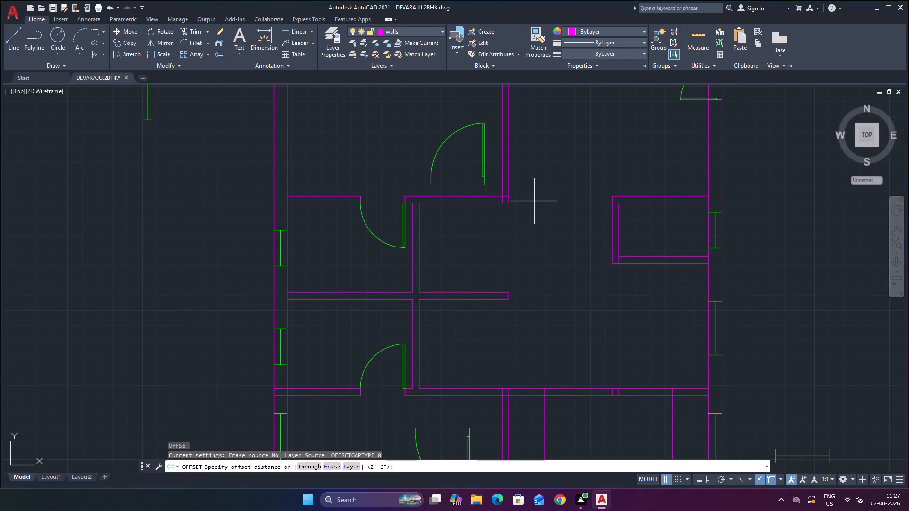
pyautogui.scroll(2, 534, 201)
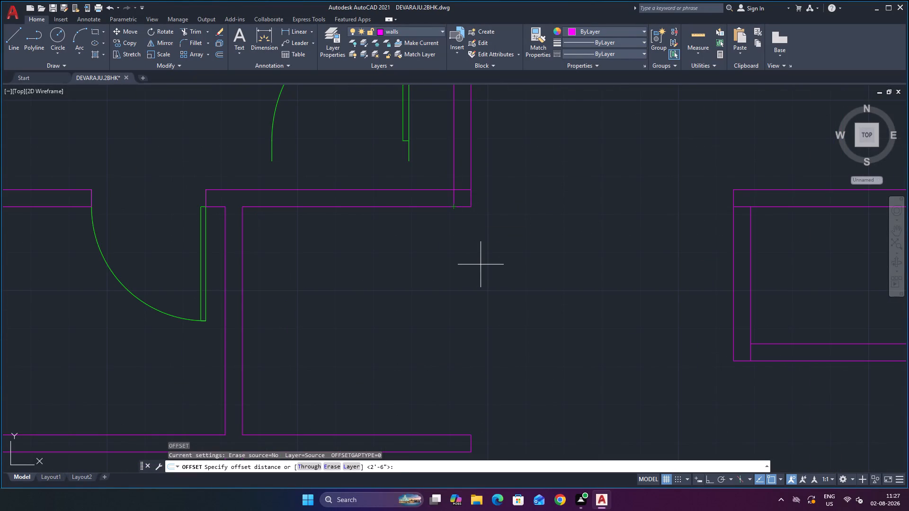
pyautogui.write("3'")
pyautogui.press('Return')
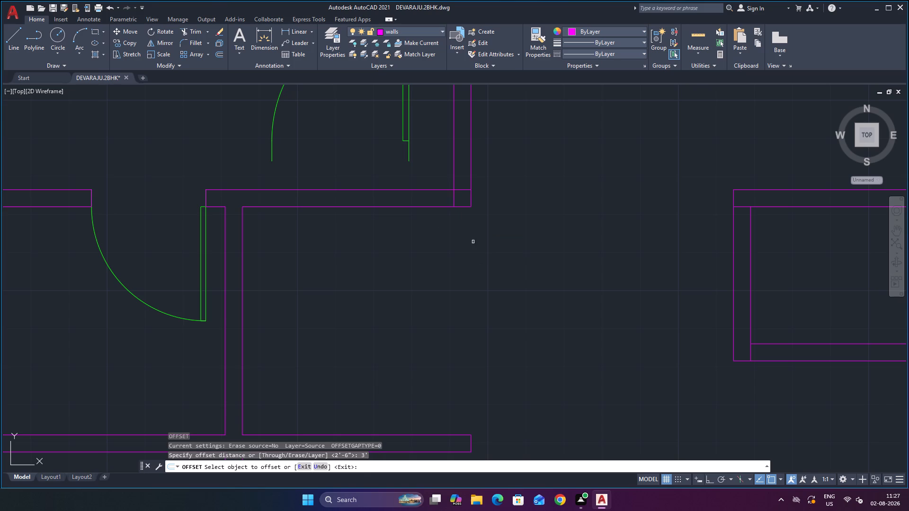
pyautogui.click(454, 199)
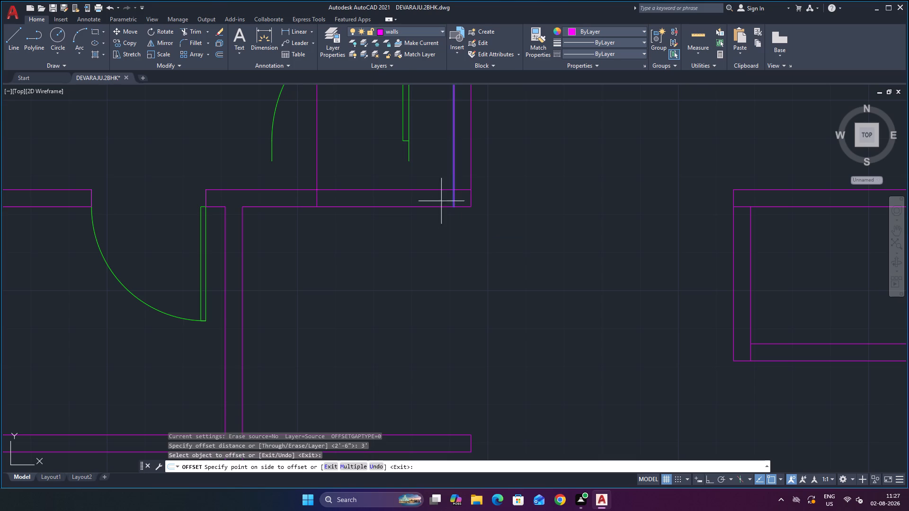
pyautogui.click(334, 198)
# Offset the left face of the lower-left bedroom's right wall 3' into the room.
pyautogui.scroll(-2, 373, 225)
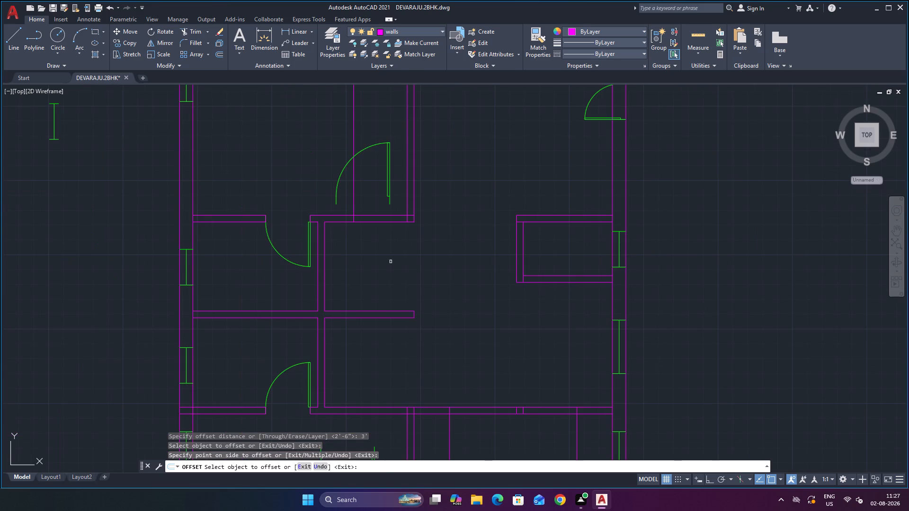
pyautogui.scroll(2, 406, 375)
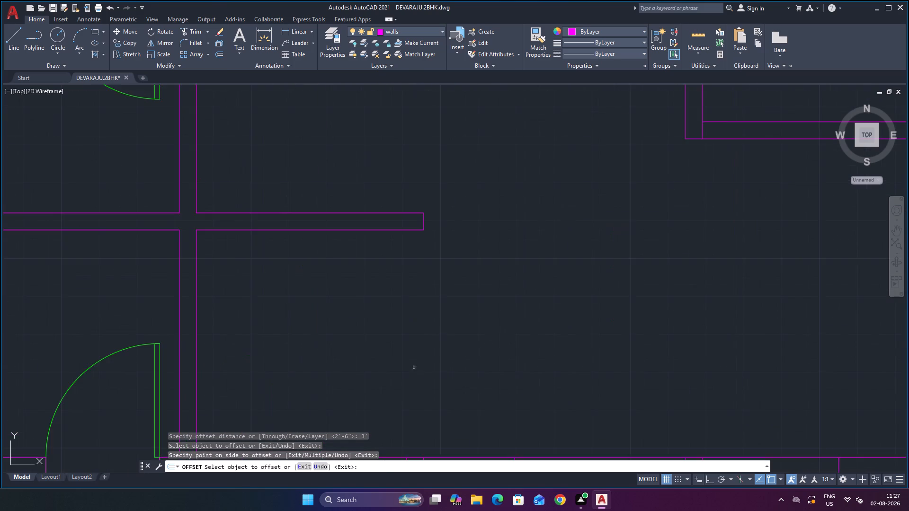
pyautogui.scroll(-4, 431, 323)
pyautogui.scroll(3, 433, 344)
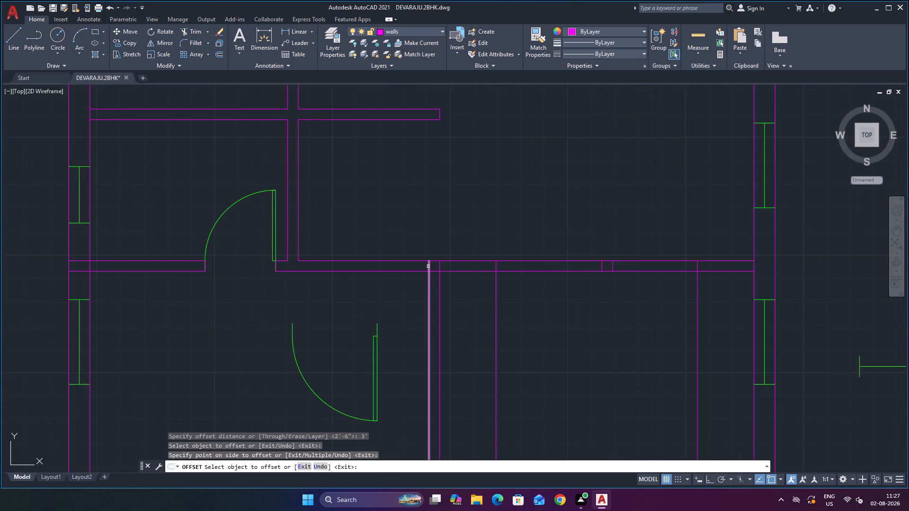
pyautogui.click(428, 266)
pyautogui.click(381, 269)
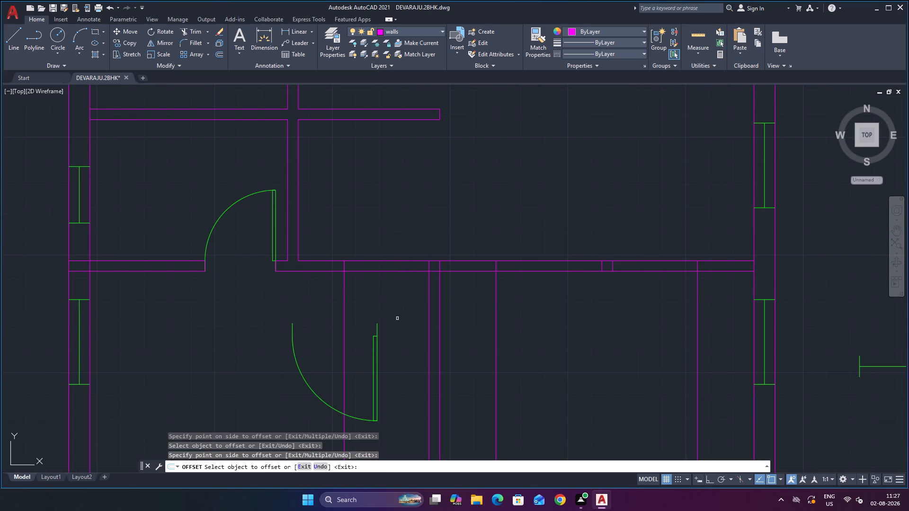
pyautogui.scroll(-3, 411, 304)
pyautogui.press('Escape')
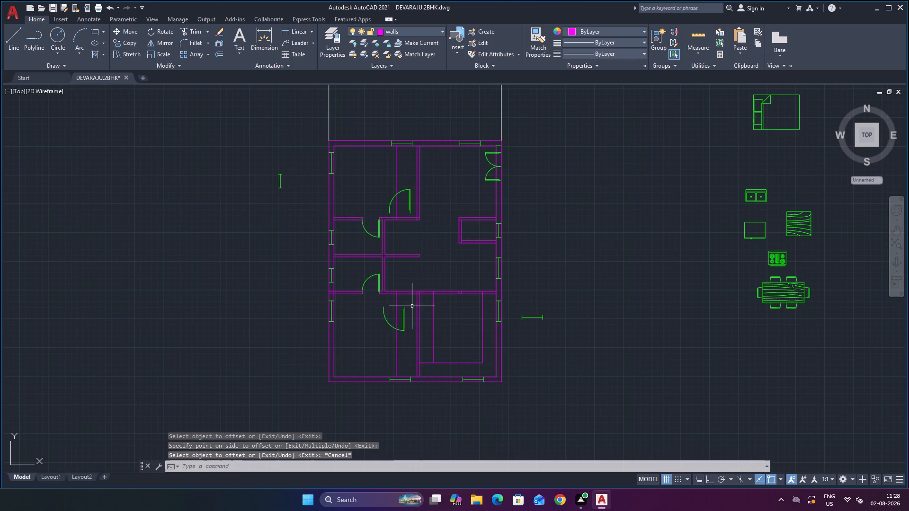
# Trim away the lower bedroom's offset line below the horizontal wall, keeping only the short piece within the wall thickness.
pyautogui.scroll(2, 429, 311)
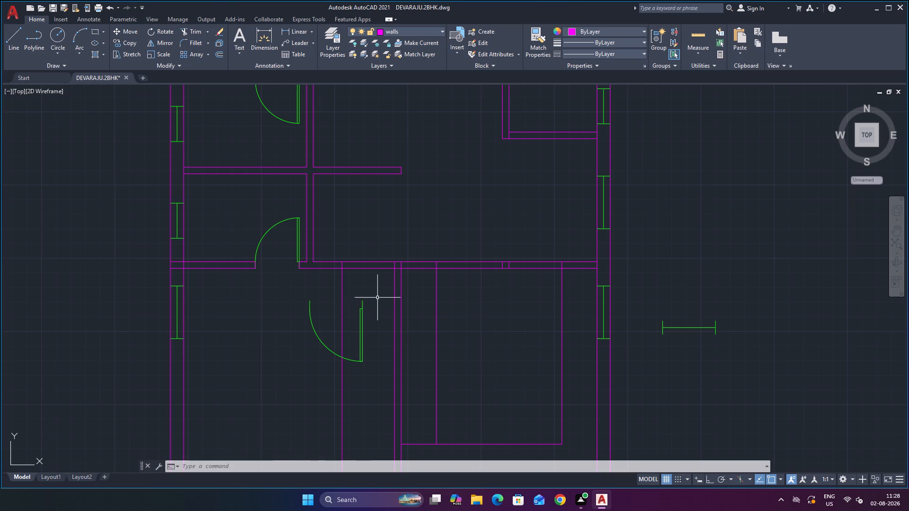
pyautogui.press('Escape')
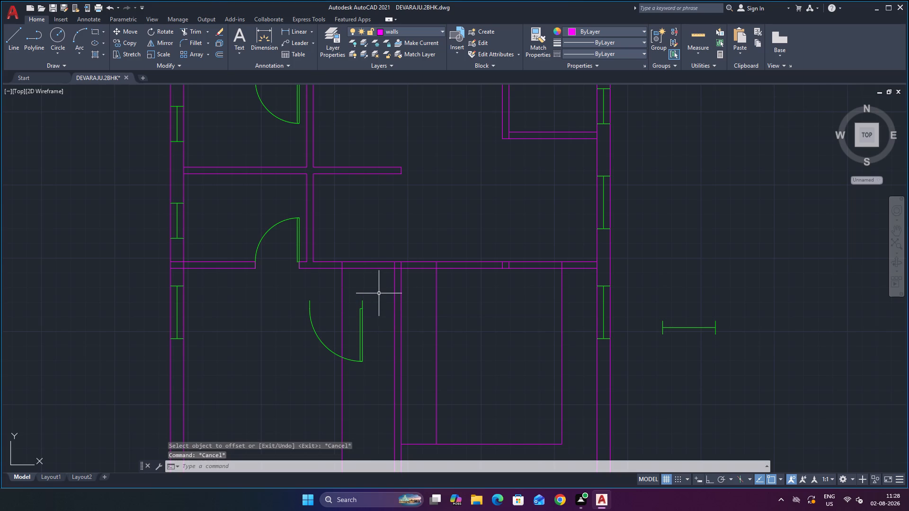
pyautogui.write('TR')
pyautogui.press('Return')
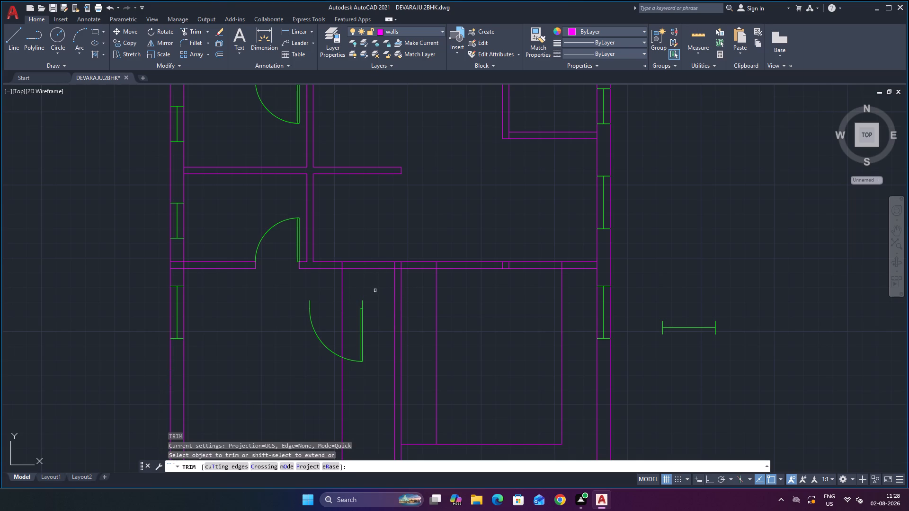
pyautogui.click(360, 285)
pyautogui.click(333, 286)
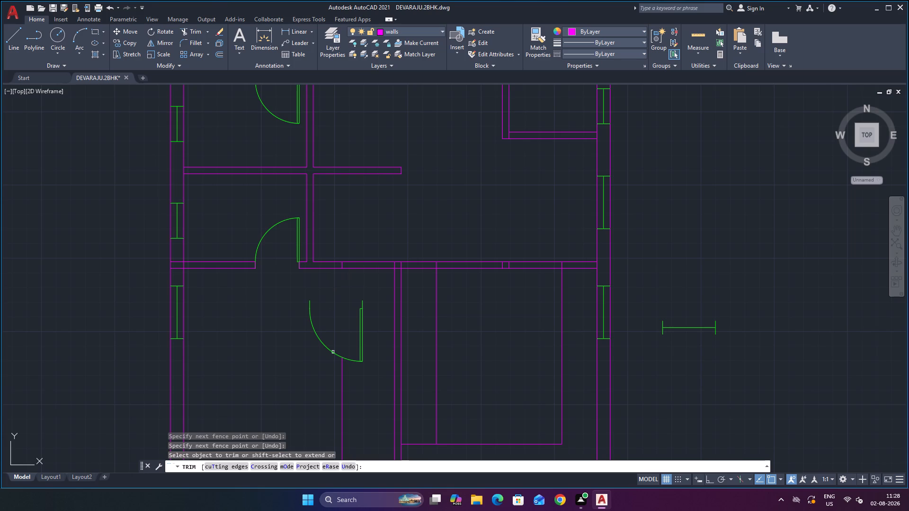
pyautogui.click(363, 404)
pyautogui.click(342, 399)
pyautogui.moveTo(336, 393); pyautogui.dragTo(355, 388)
pyautogui.scroll(-1, 374, 211)
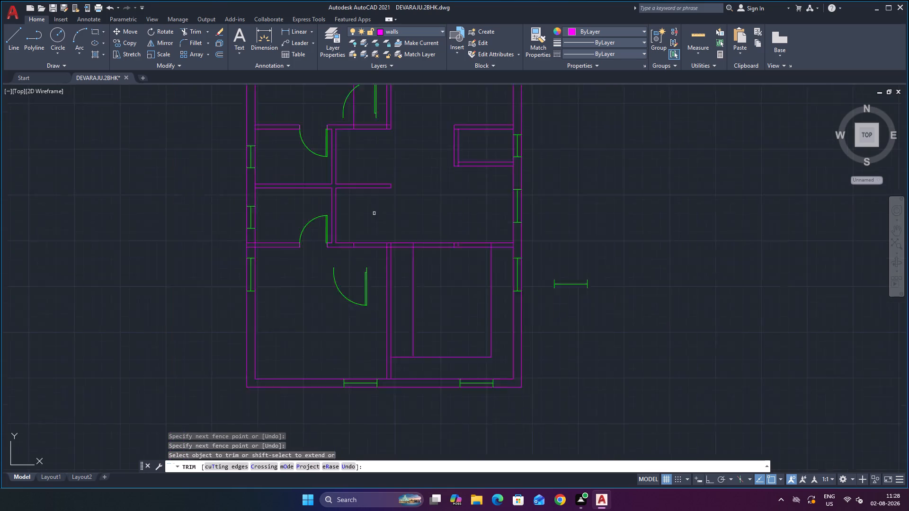
# Trim away the upper bedroom's offset line above the horizontal wall, keeping only the short piece within the wall thickness.
pyautogui.scroll(-2, 374, 213)
pyautogui.scroll(3, 368, 148)
pyautogui.click(376, 139)
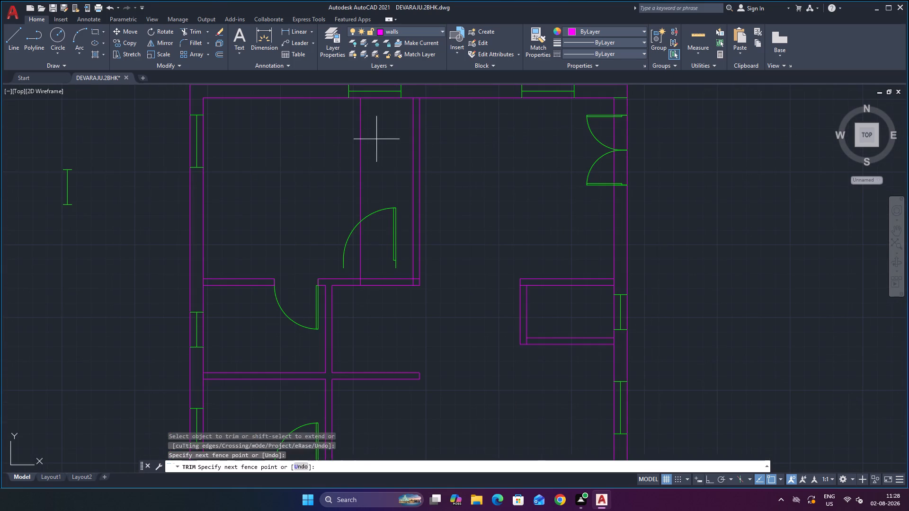
pyautogui.click(321, 157)
pyautogui.click(375, 251)
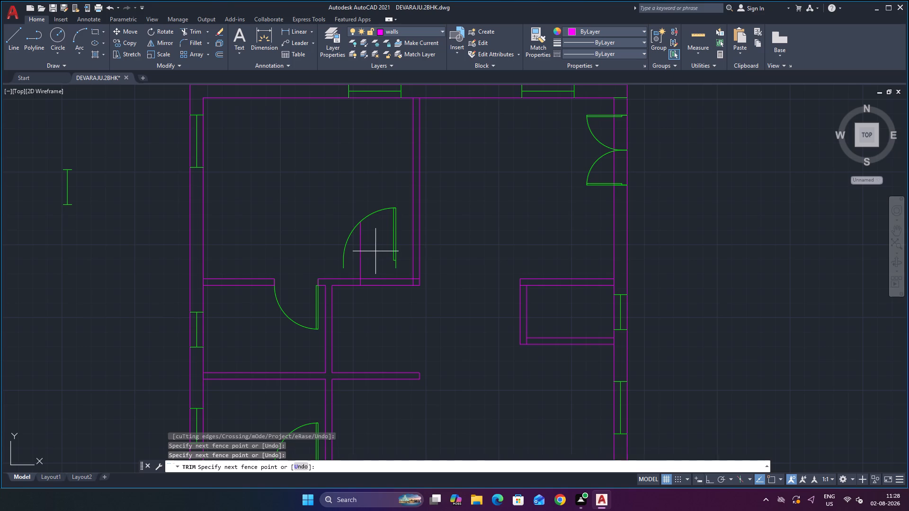
pyautogui.click(355, 260)
# Trim both wall lines between the jambs to cut 3' door openings in the upper and lower bedrooms' corridor-side walls.
pyautogui.scroll(1, 395, 322)
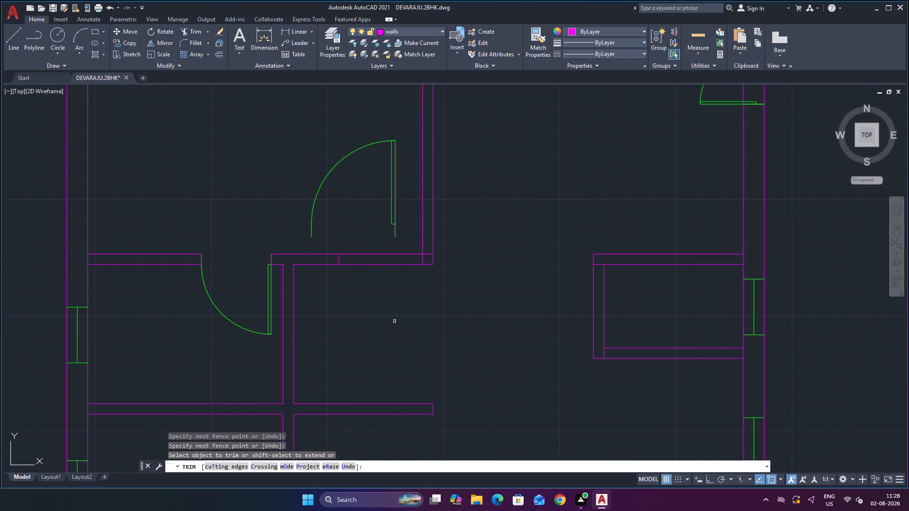
pyautogui.click(375, 242)
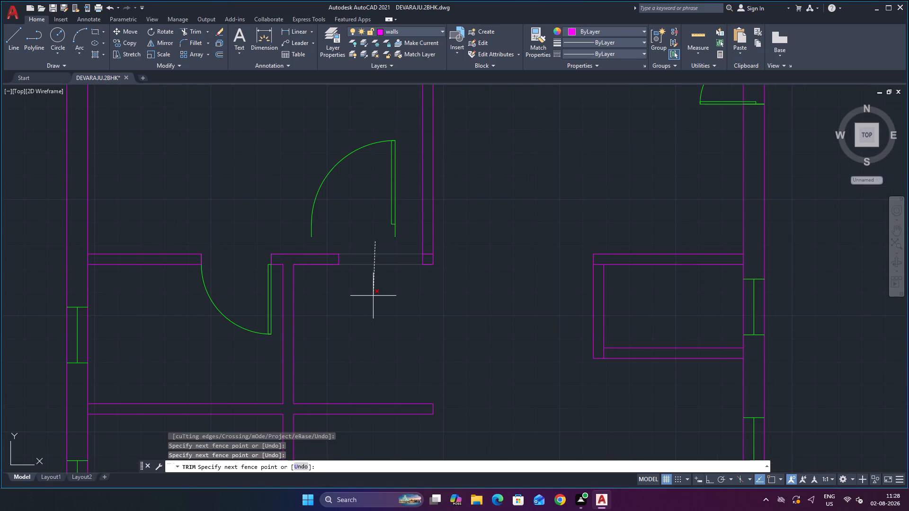
pyautogui.click(373, 296)
pyautogui.scroll(-3, 395, 282)
pyautogui.scroll(3, 395, 363)
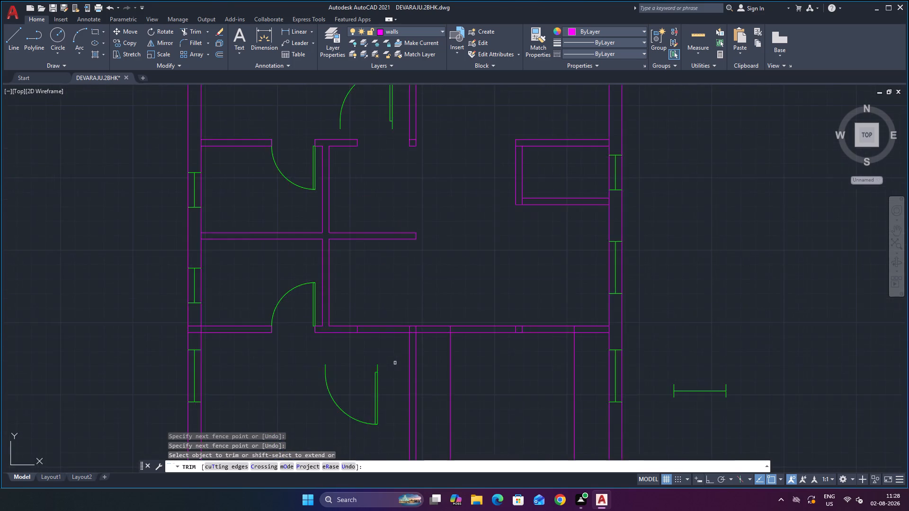
pyautogui.click(393, 345)
pyautogui.click(401, 272)
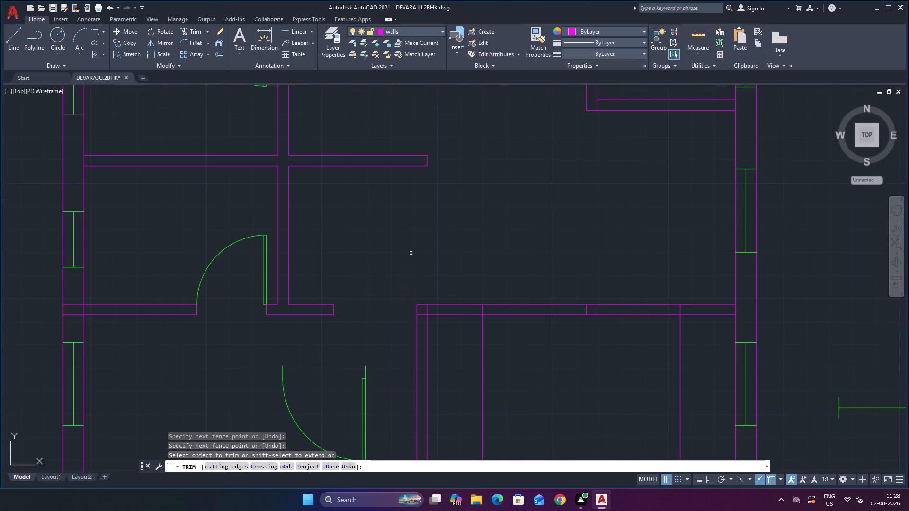
pyautogui.scroll(-2, 411, 253)
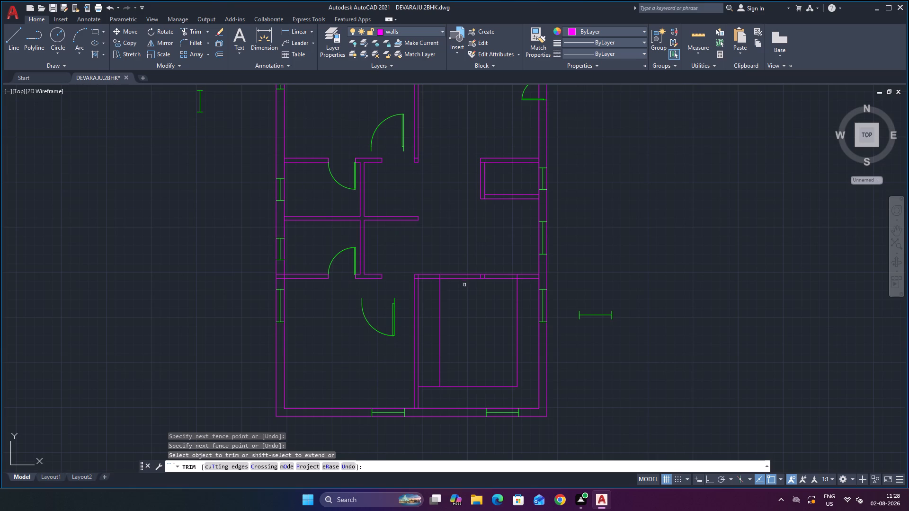
pyautogui.press('Escape')
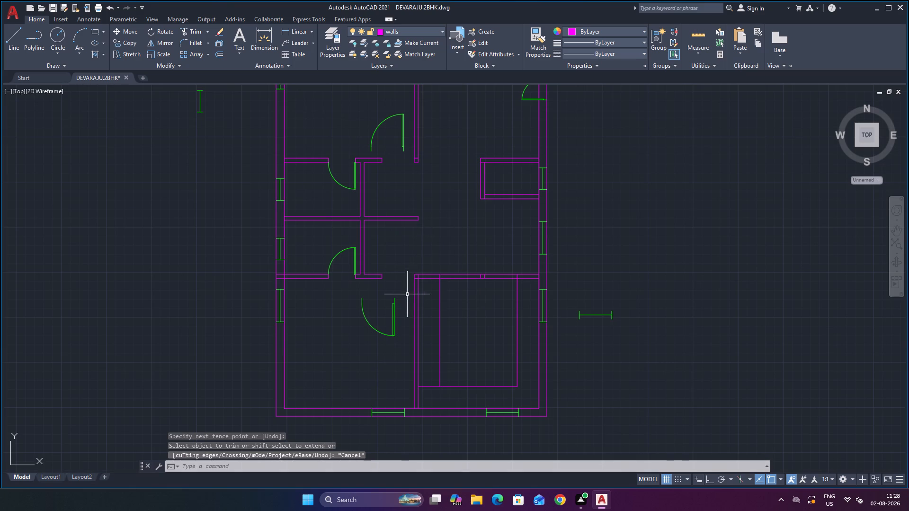
# Move the lower bedroom's loose door by its jamb end to the upper right corner of the new wall opening.
pyautogui.scroll(2, 401, 308)
pyautogui.press('m')
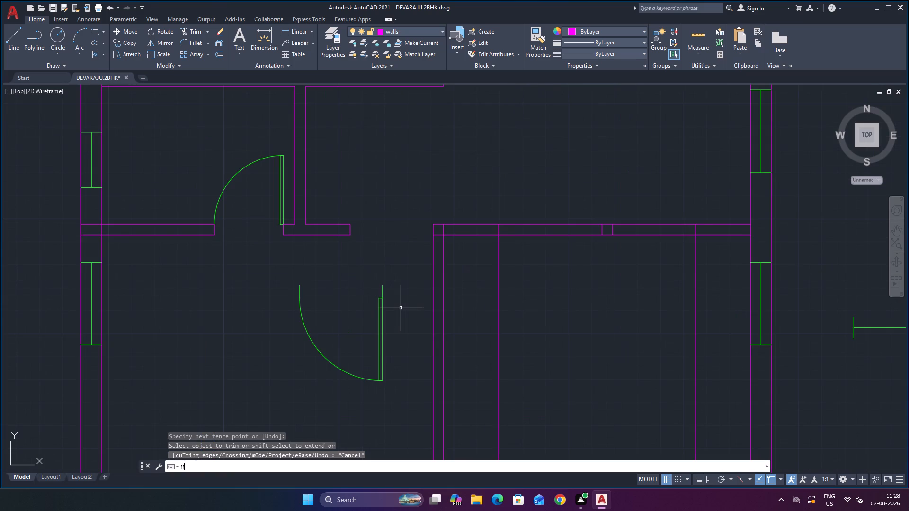
pyautogui.press('Return')
pyautogui.click(380, 304)
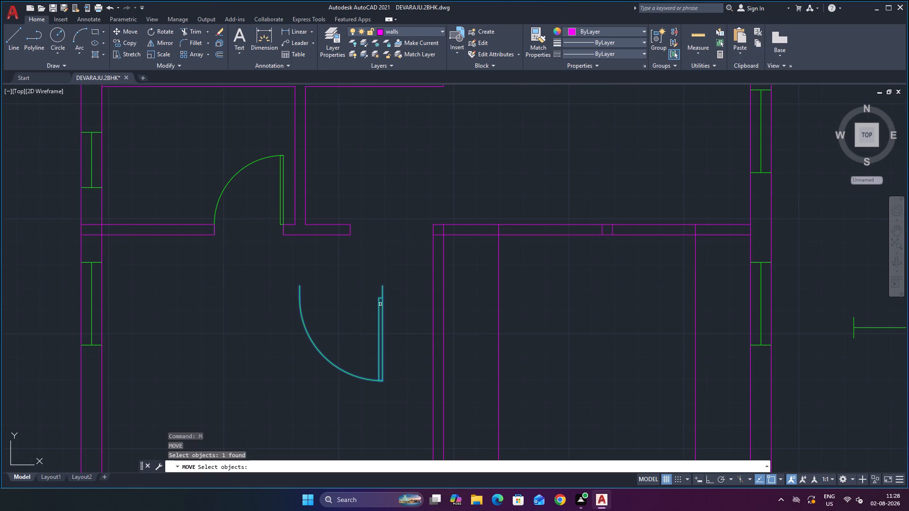
pyautogui.press('Return')
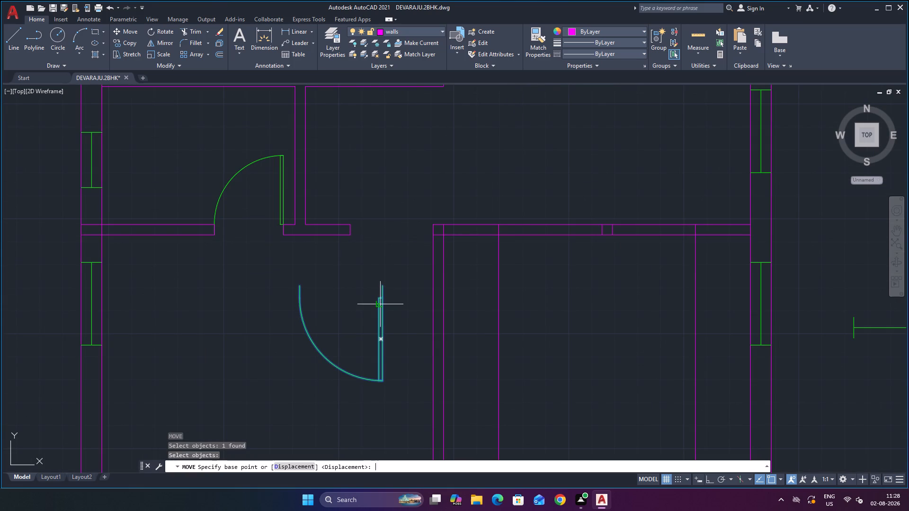
pyautogui.click(382, 288)
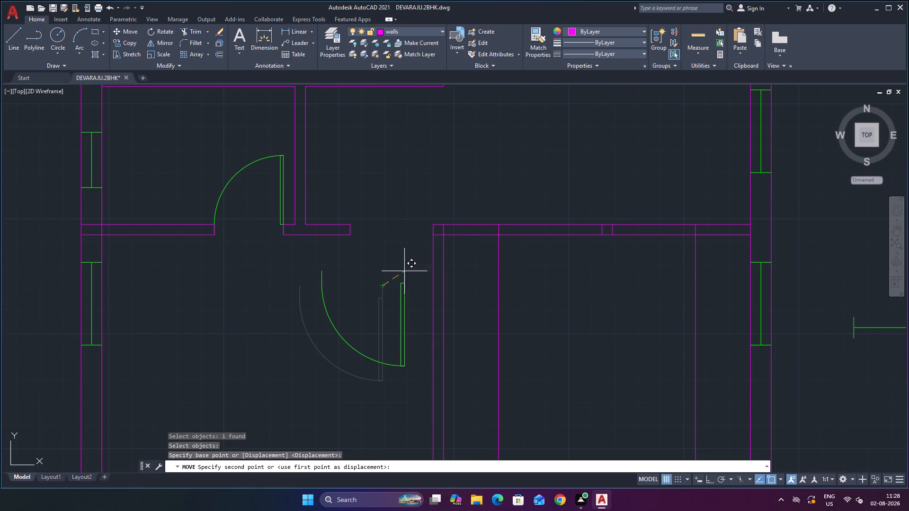
pyautogui.scroll(2, 431, 231)
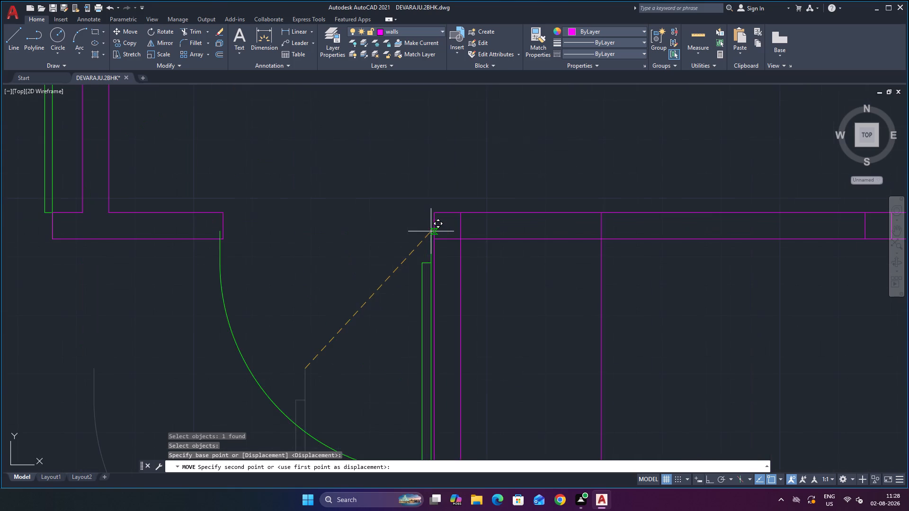
pyautogui.click(432, 215)
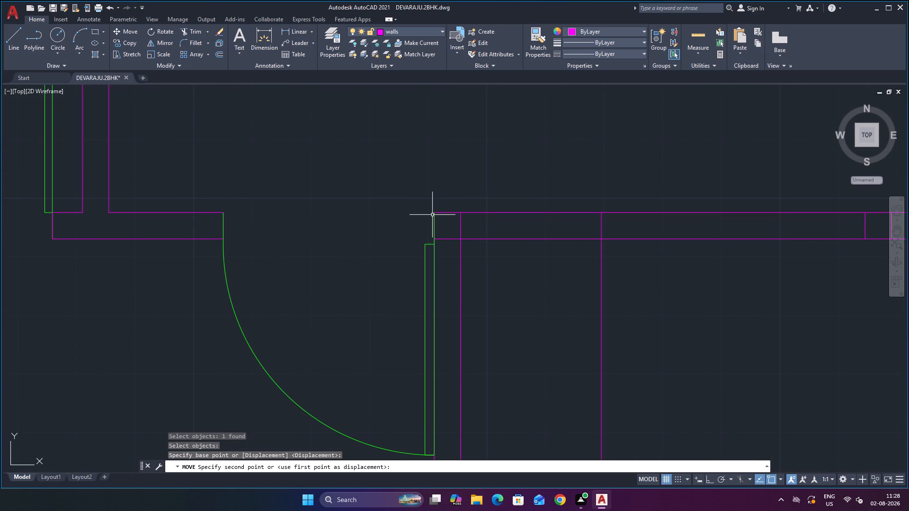
pyautogui.scroll(-2, 407, 167)
pyautogui.scroll(3, 329, 185)
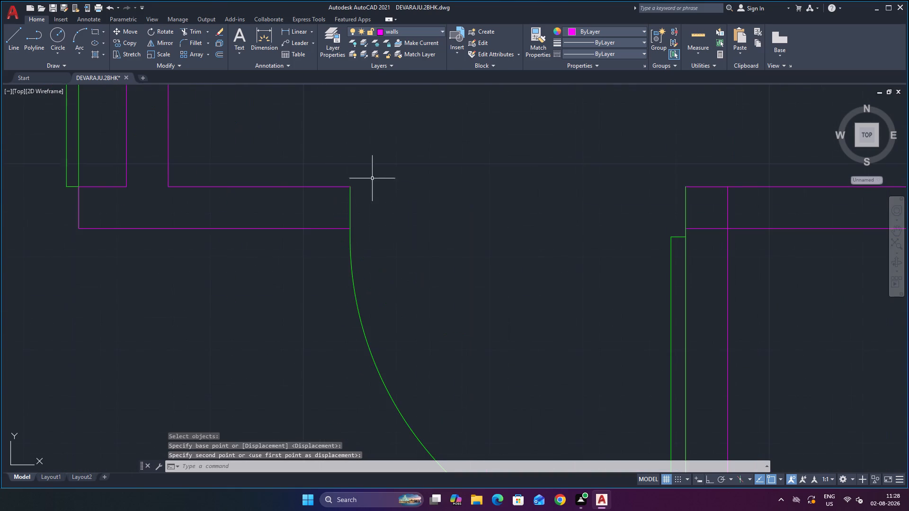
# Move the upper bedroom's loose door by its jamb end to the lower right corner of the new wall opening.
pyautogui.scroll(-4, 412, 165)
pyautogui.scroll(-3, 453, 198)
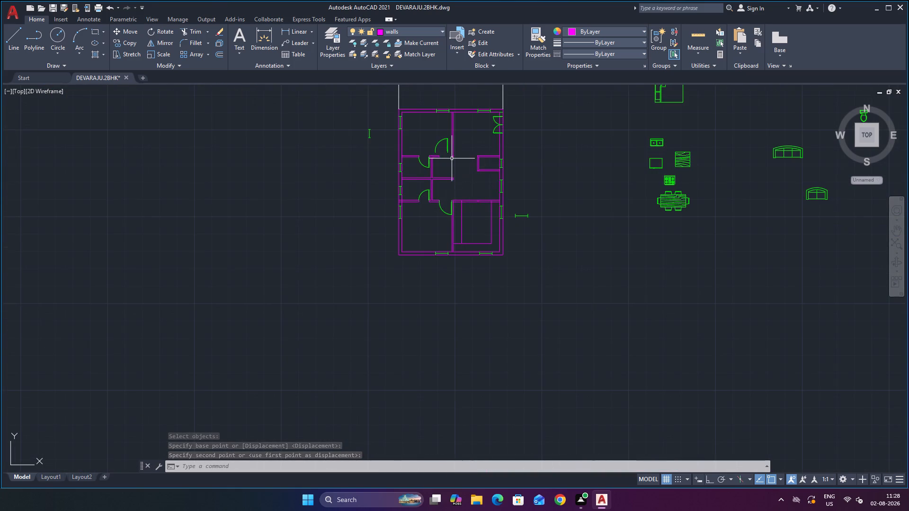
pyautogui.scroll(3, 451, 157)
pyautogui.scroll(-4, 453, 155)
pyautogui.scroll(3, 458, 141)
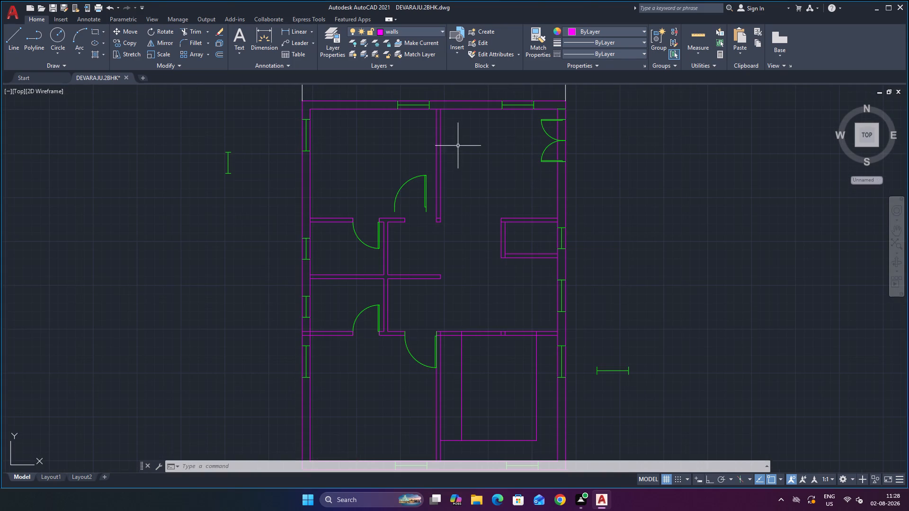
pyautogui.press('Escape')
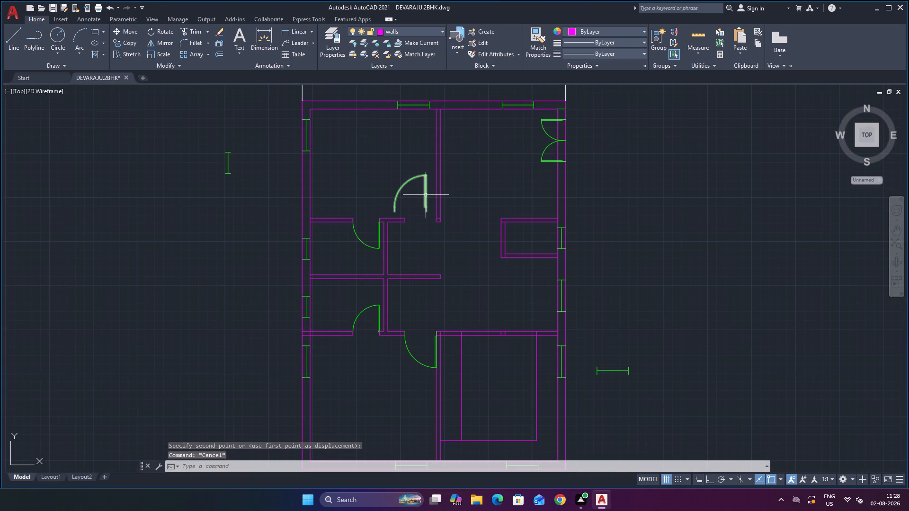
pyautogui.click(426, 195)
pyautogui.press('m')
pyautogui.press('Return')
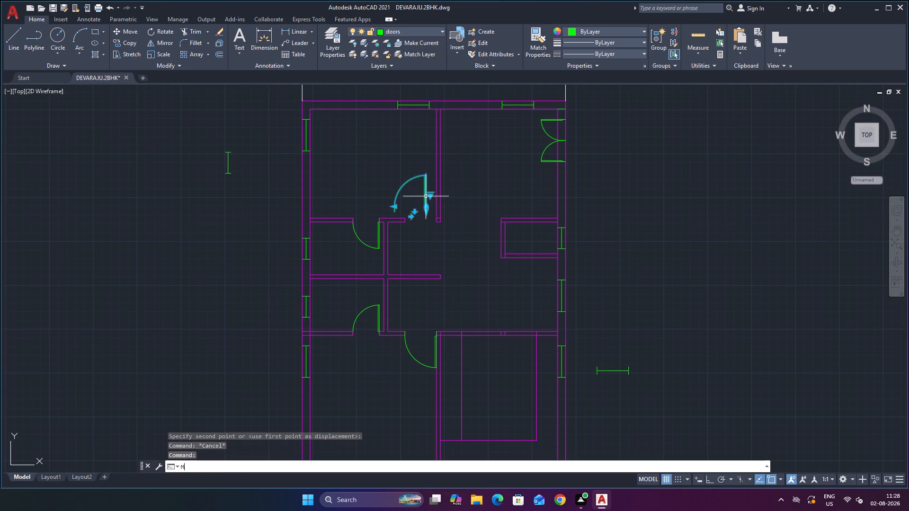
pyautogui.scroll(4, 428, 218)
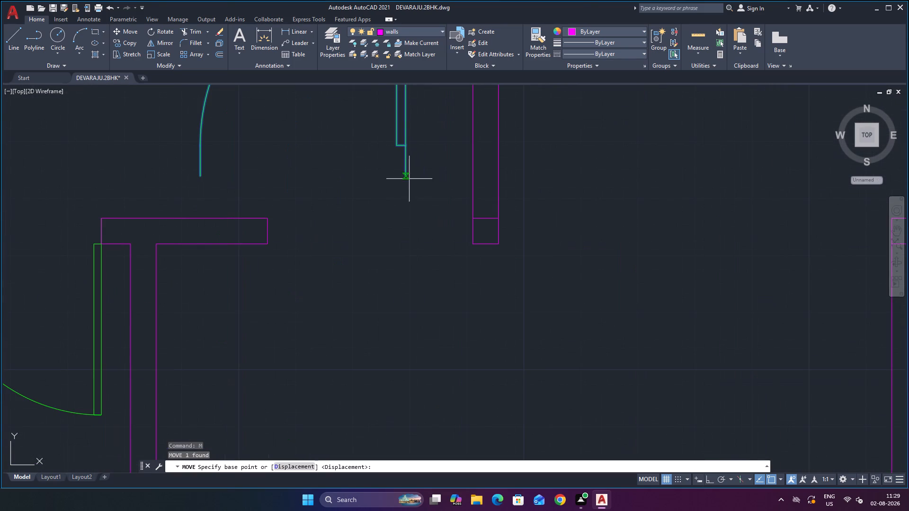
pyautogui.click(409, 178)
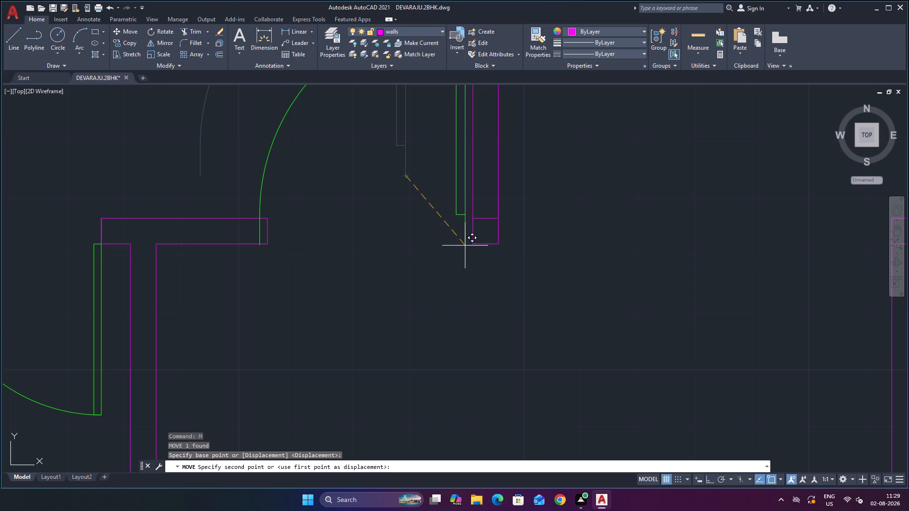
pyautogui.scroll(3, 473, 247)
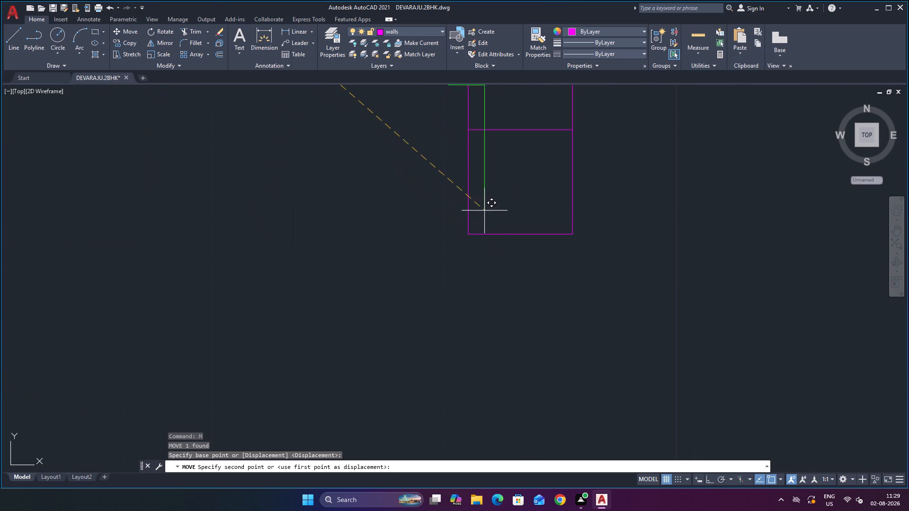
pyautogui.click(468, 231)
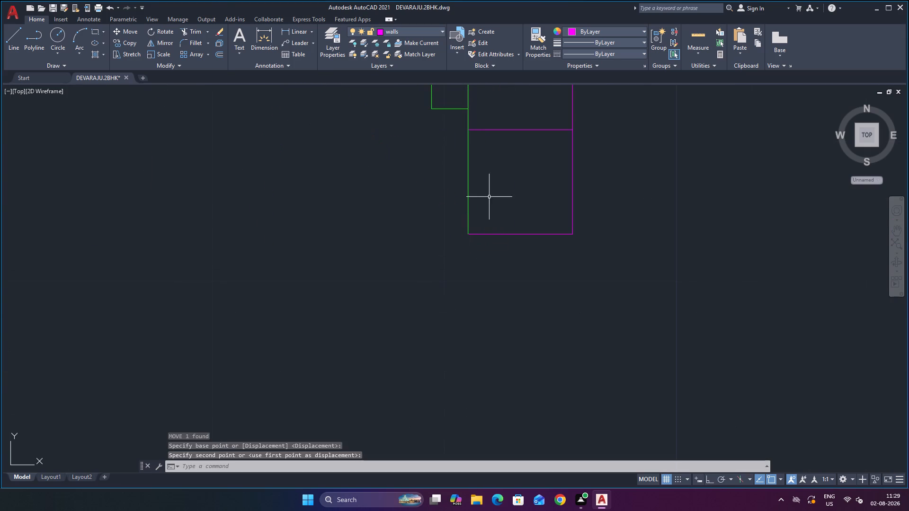
# Undo both bedroom door moves and the trimming of the upper and lower bedroom door openings.
pyautogui.scroll(-4, 494, 185)
pyautogui.scroll(-2, 506, 244)
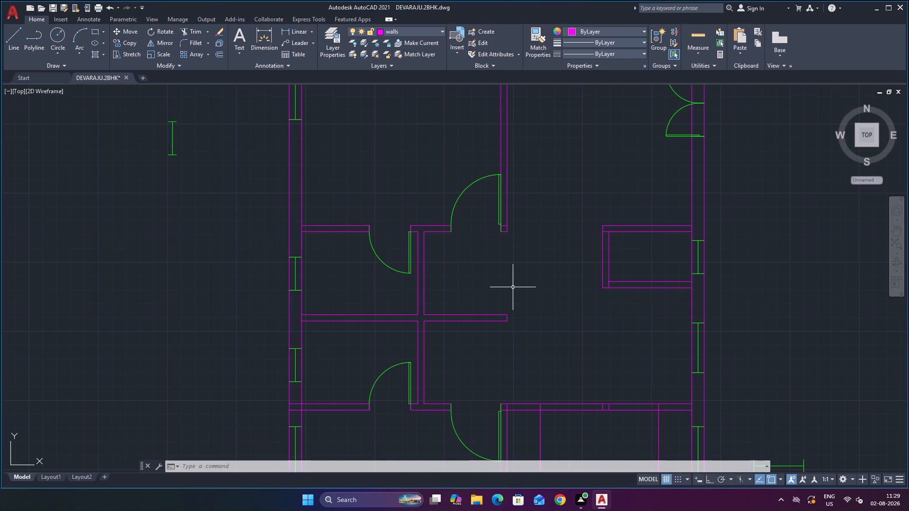
pyautogui.scroll(-3, 535, 253)
pyautogui.scroll(1, 550, 325)
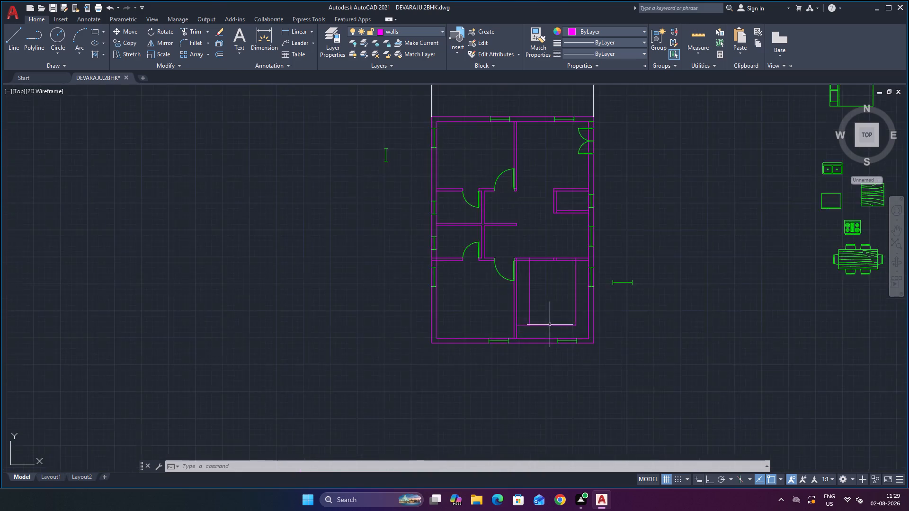
pyautogui.scroll(2, 550, 325)
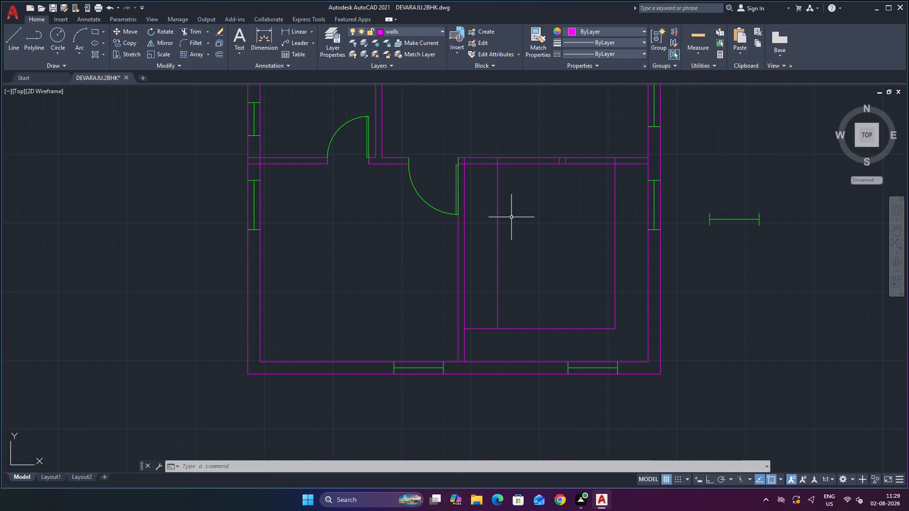
pyautogui.press('Escape')
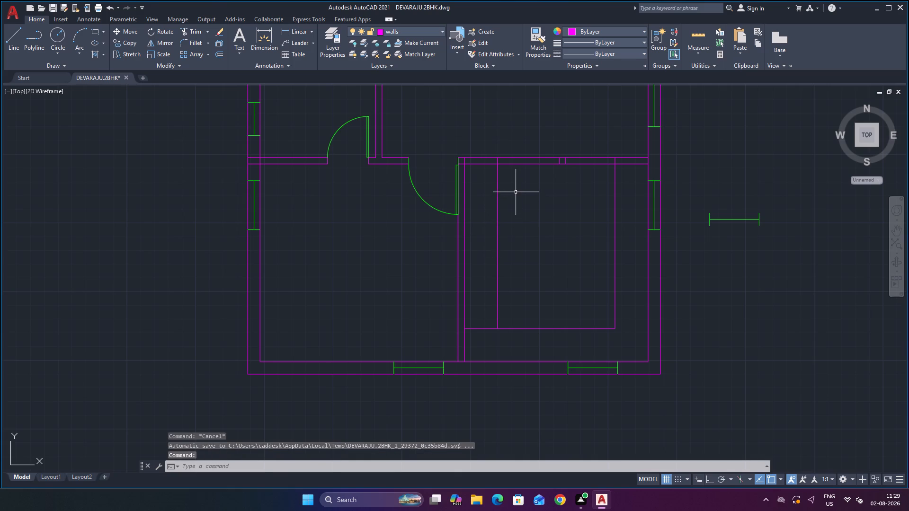
pyautogui.hotkey('ctrl', 'z')
pyautogui.hotkey('ctrl', 'z')
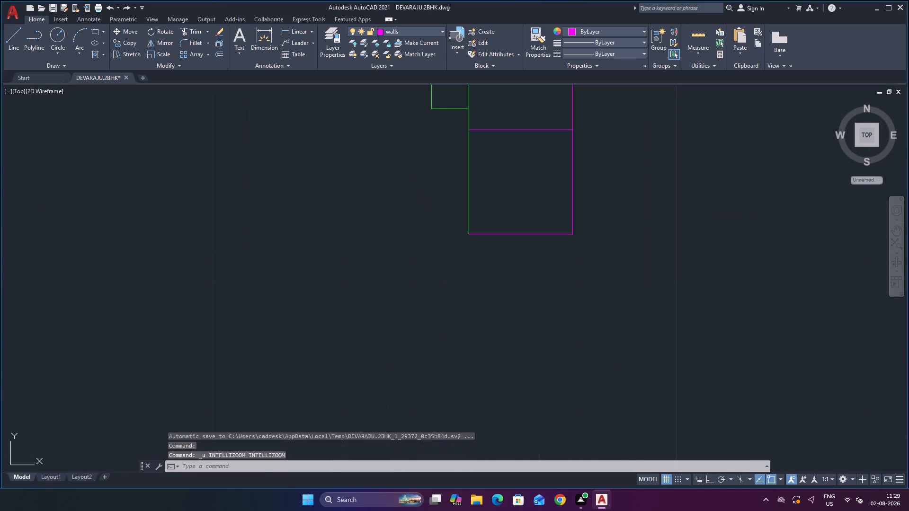
pyautogui.hotkey('ctrl', 'z')
pyautogui.hotkey('ctrl', 'z')
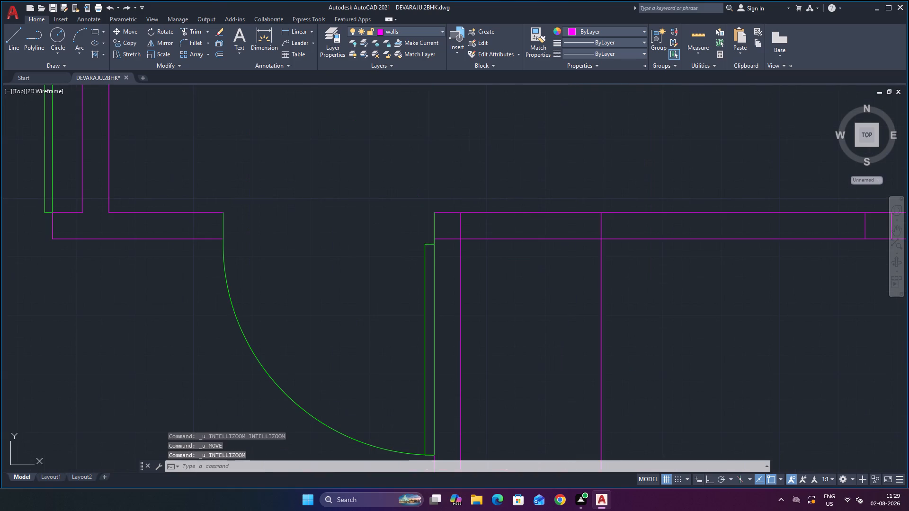
pyautogui.scroll(-2, 516, 192)
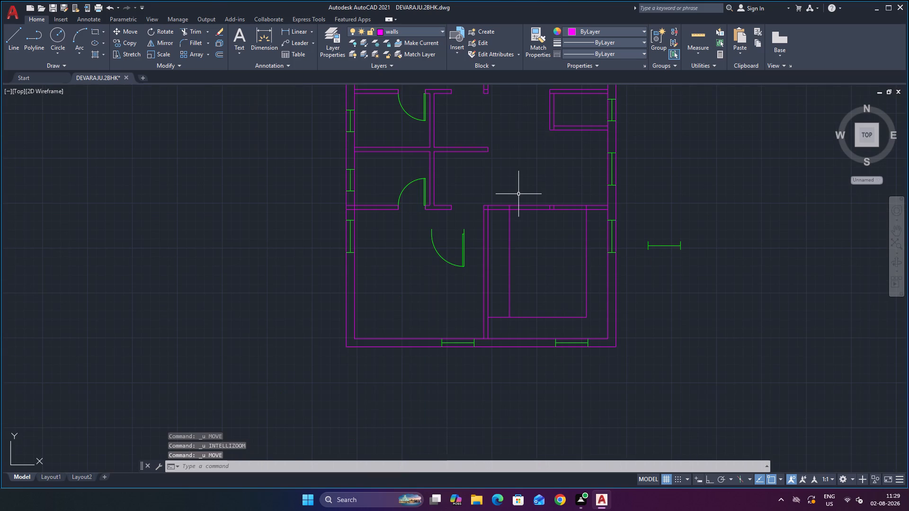
pyautogui.hotkey('ctrl', 'z')
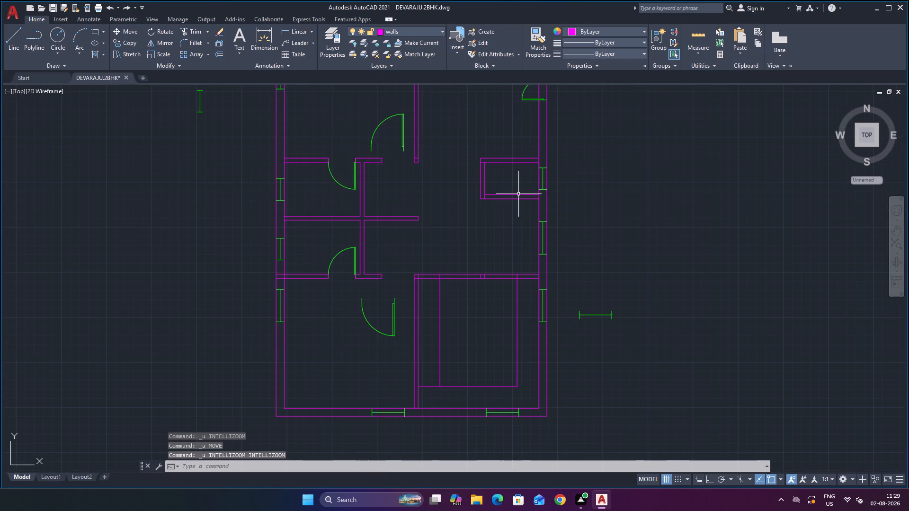
pyautogui.hotkey('ctrl', 'z')
# Erase the leftover vertical offset lines running through the upper and lower bedrooms.
pyautogui.scroll(-2, 519, 195)
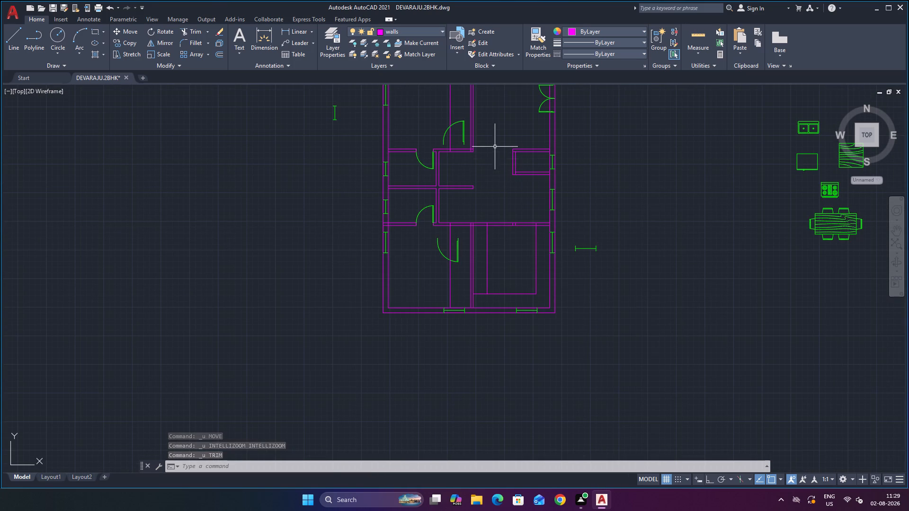
pyautogui.scroll(3, 460, 118)
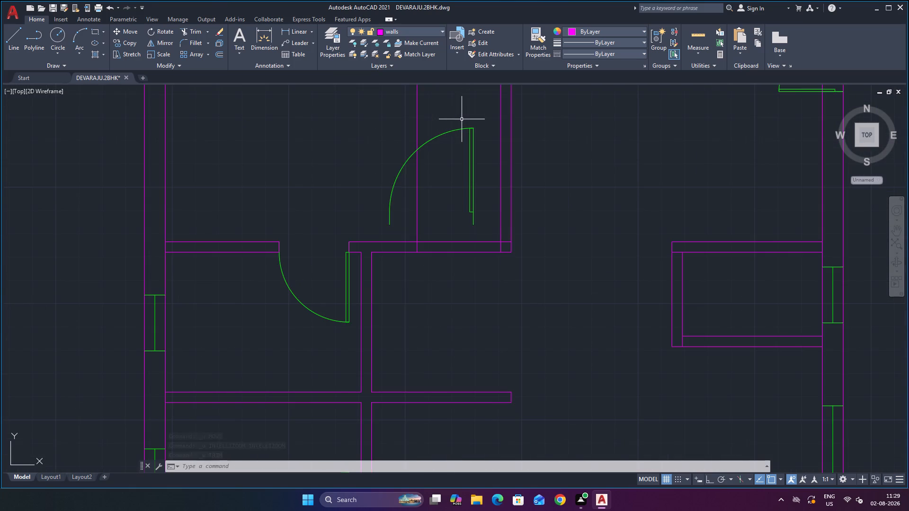
pyautogui.click(418, 123)
pyautogui.press('Delete')
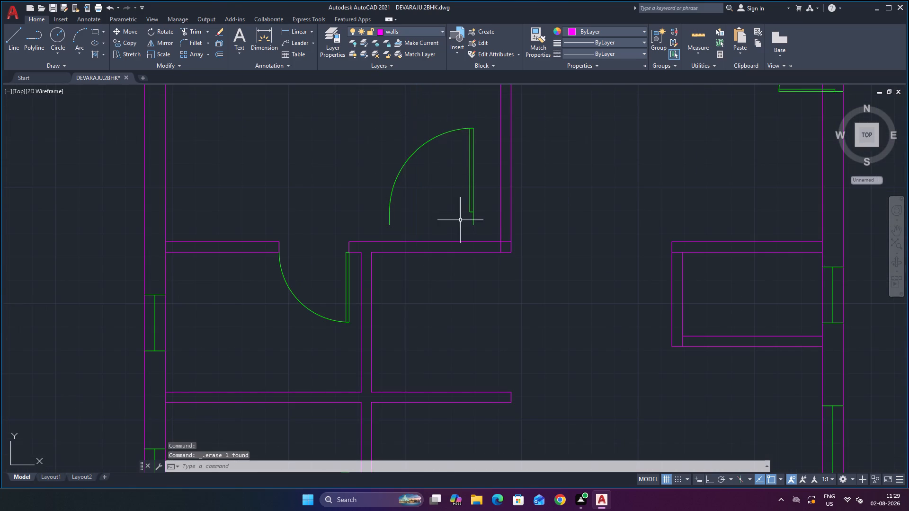
pyautogui.scroll(-3, 464, 220)
pyautogui.scroll(2, 460, 330)
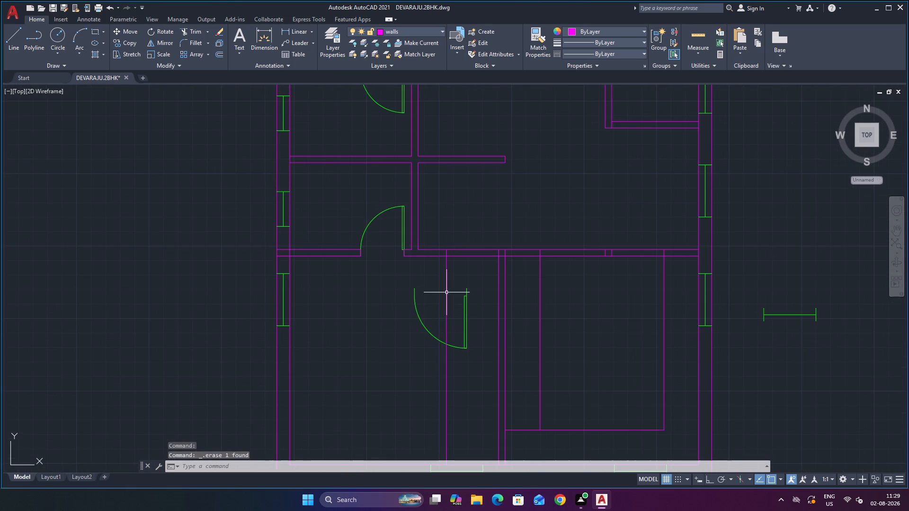
pyautogui.click(446, 291)
pyautogui.press('Delete')
# Offset the left line of the lower bedroom's right-hand wall 9" into the bedroom.
pyautogui.scroll(-2, 516, 278)
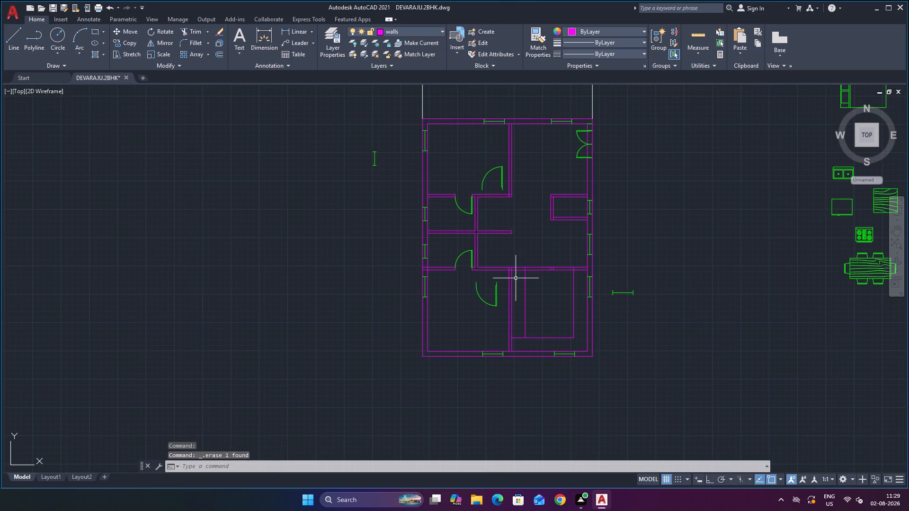
pyautogui.scroll(1, 513, 171)
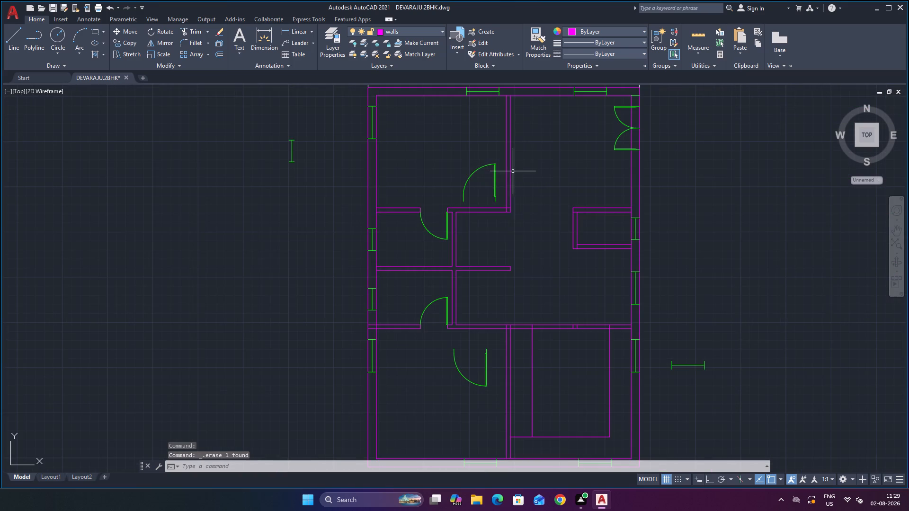
pyautogui.scroll(2, 520, 334)
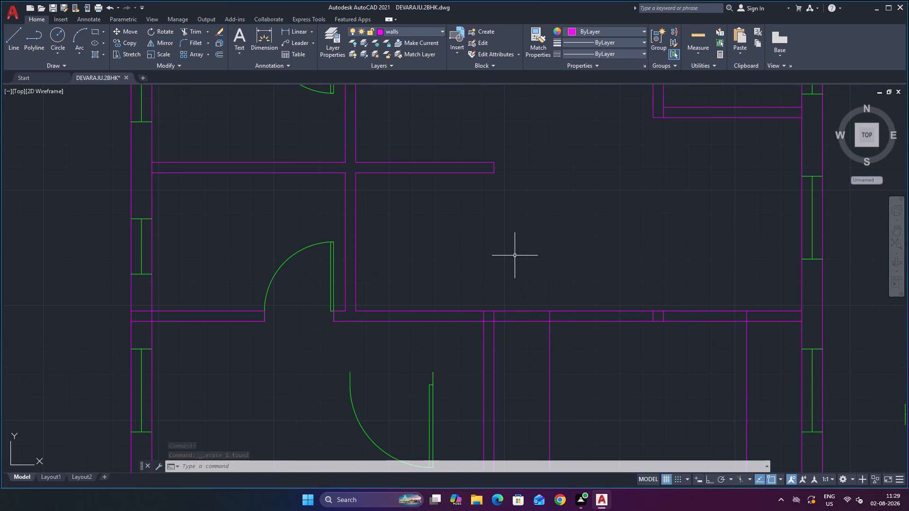
pyautogui.press('Escape')
pyautogui.press('o')
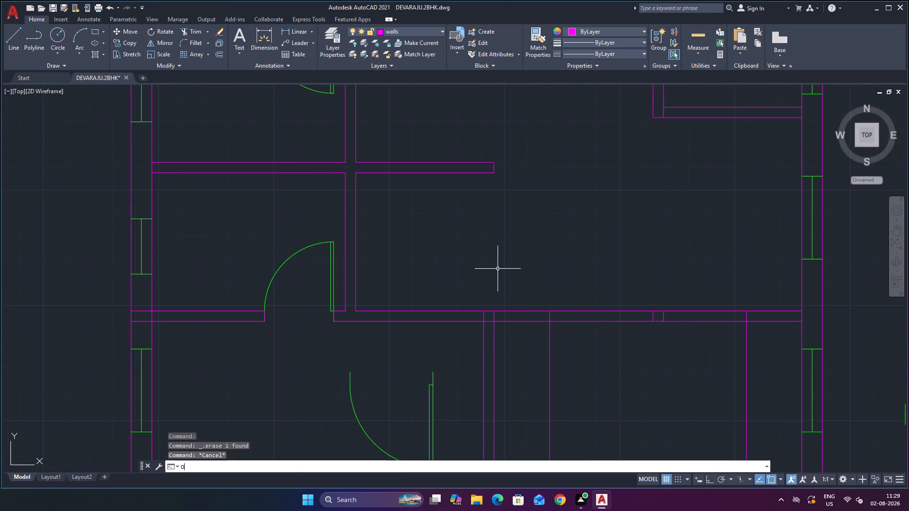
pyautogui.press('Return')
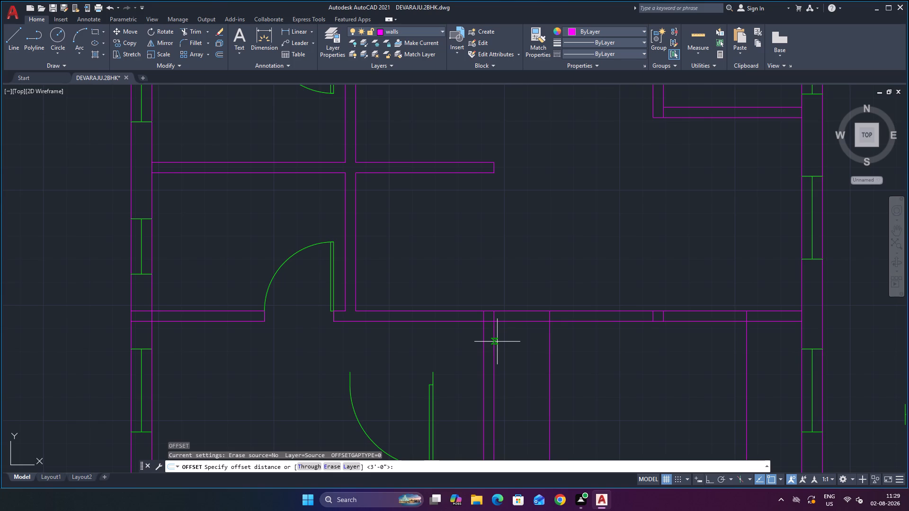
pyautogui.press('9')
pyautogui.press('Return')
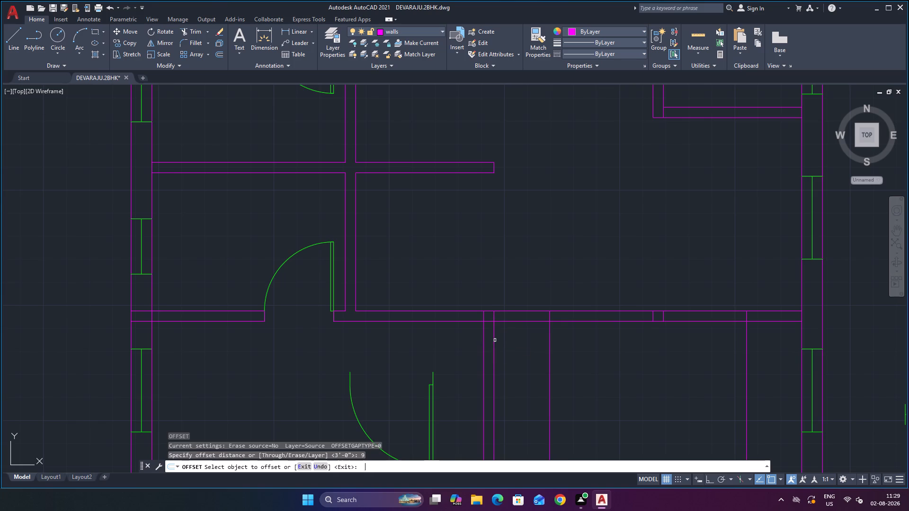
pyautogui.click(483, 320)
pyautogui.click(454, 316)
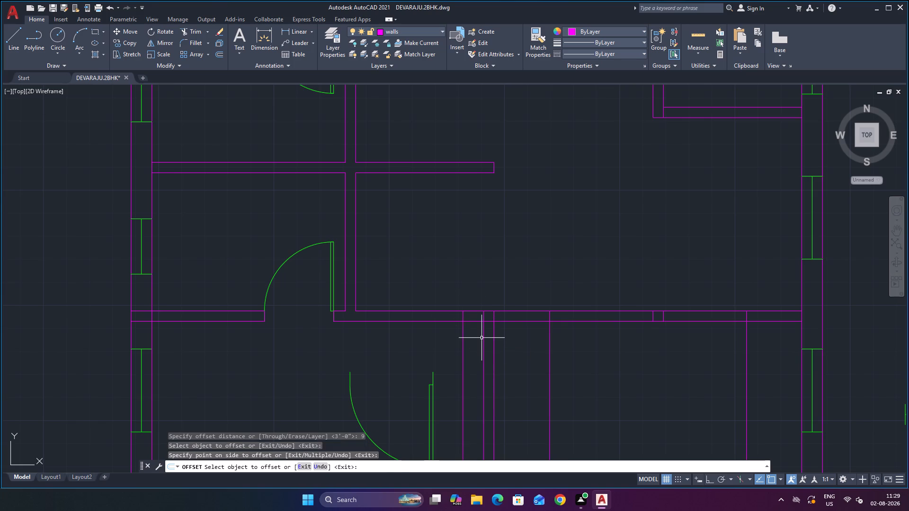
pyautogui.press('Escape')
# Offset the new 9" jamb line 3' further left to mark the lower bedroom's door width.
pyautogui.press('o')
pyautogui.press('Return')
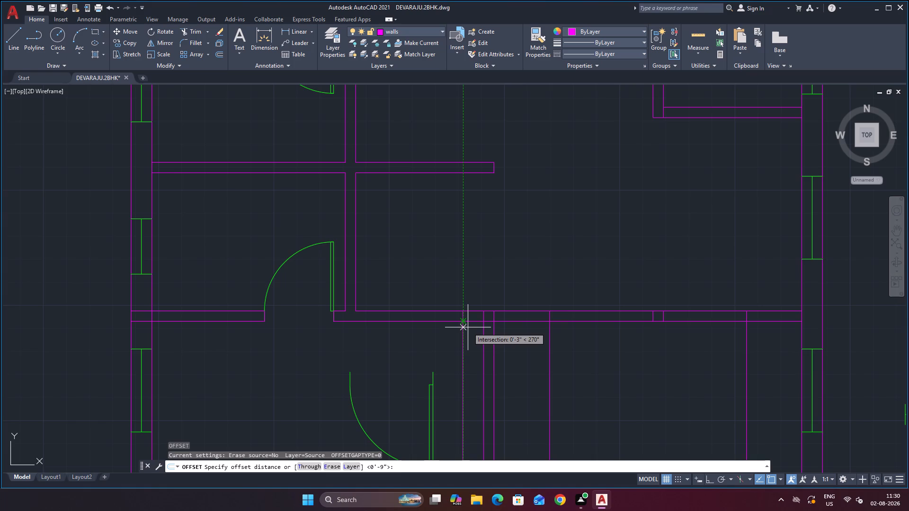
pyautogui.press('3')
pyautogui.press("'")
pyautogui.press('Return')
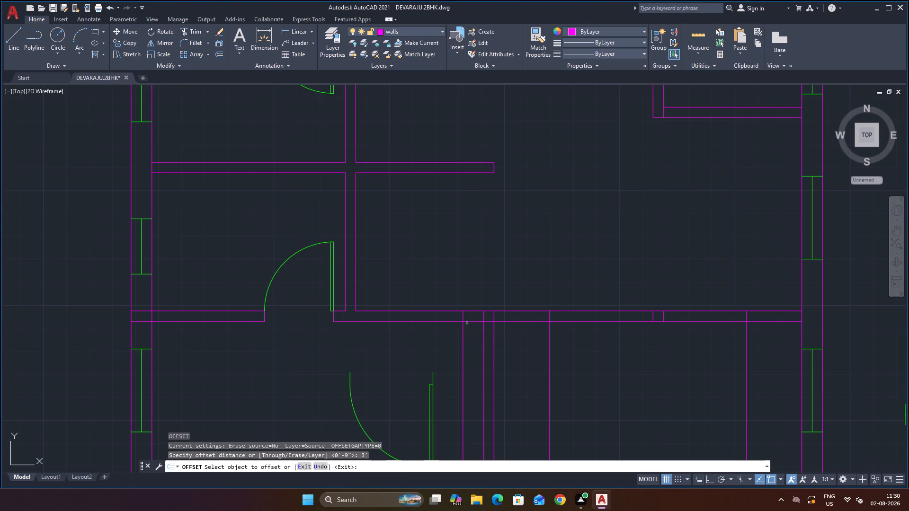
pyautogui.click(463, 318)
pyautogui.click(416, 316)
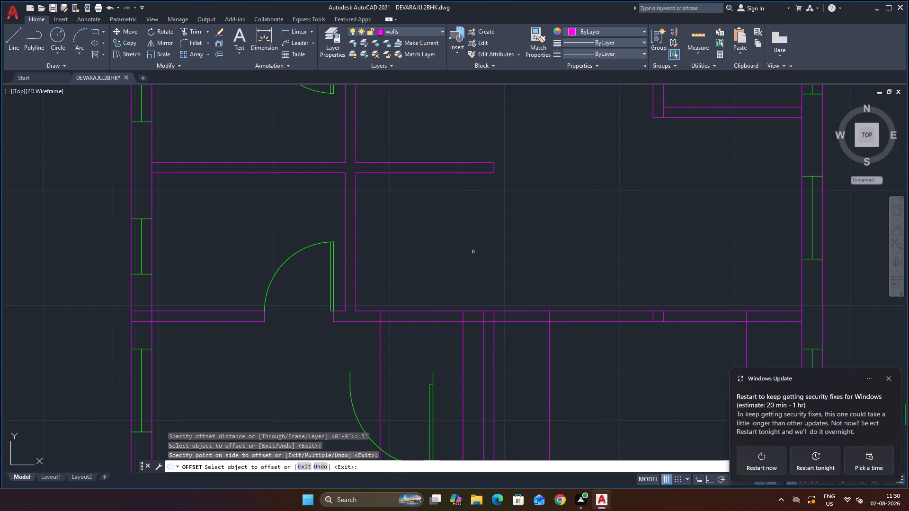
pyautogui.press('Escape')
# Extend the lower bedroom's left jamb line upward across the passage walls to the upper bedroom's bottom wall.
pyautogui.write('EX')
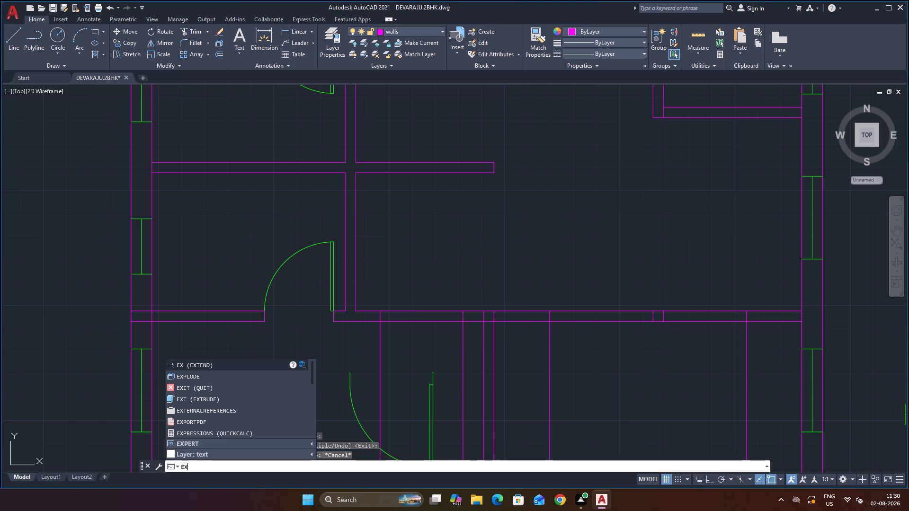
pyautogui.press('Return')
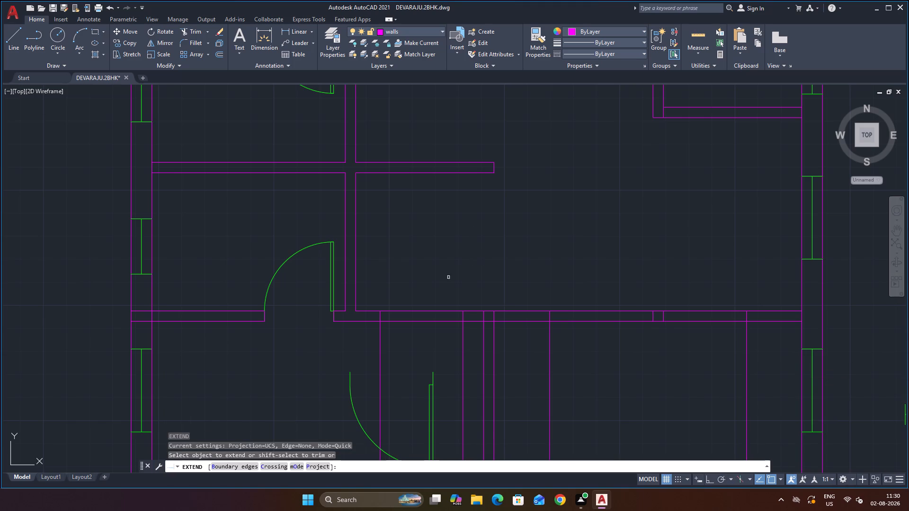
pyautogui.click(380, 317)
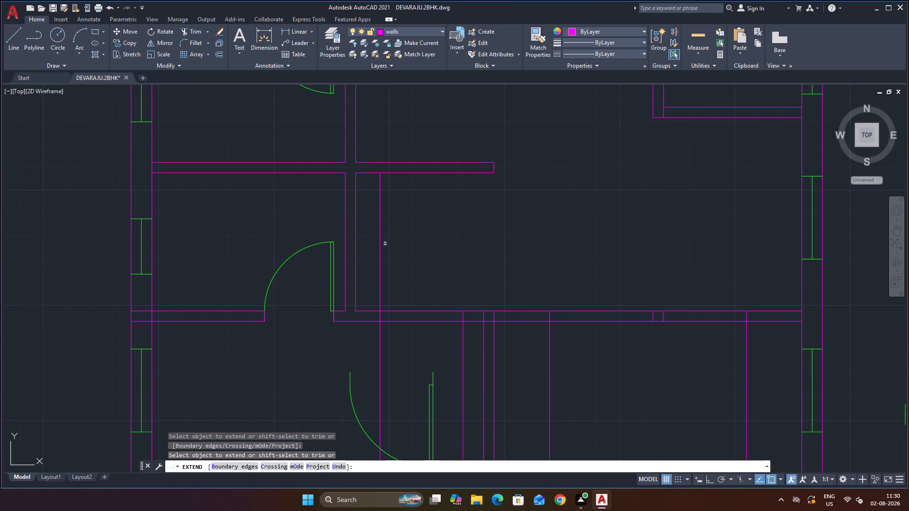
pyautogui.click(379, 205)
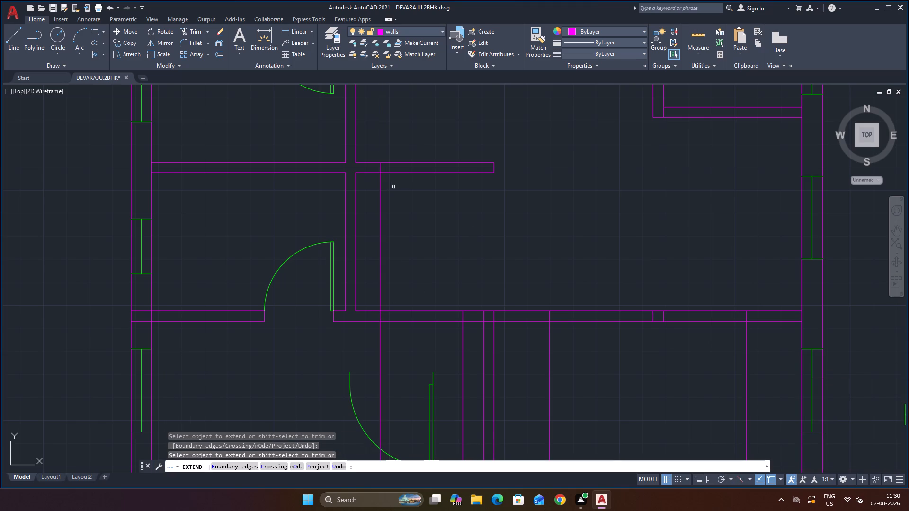
pyautogui.scroll(-3, 394, 188)
pyautogui.click(393, 191)
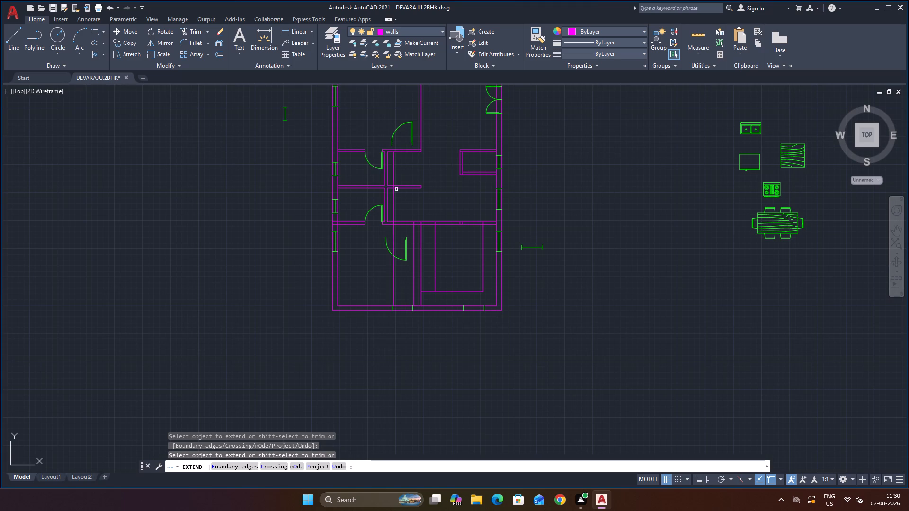
pyautogui.click(393, 160)
# Extend the lower bedroom's right jamb line upward through the middle wall to the upper bedroom's bottom wall.
pyautogui.click(413, 231)
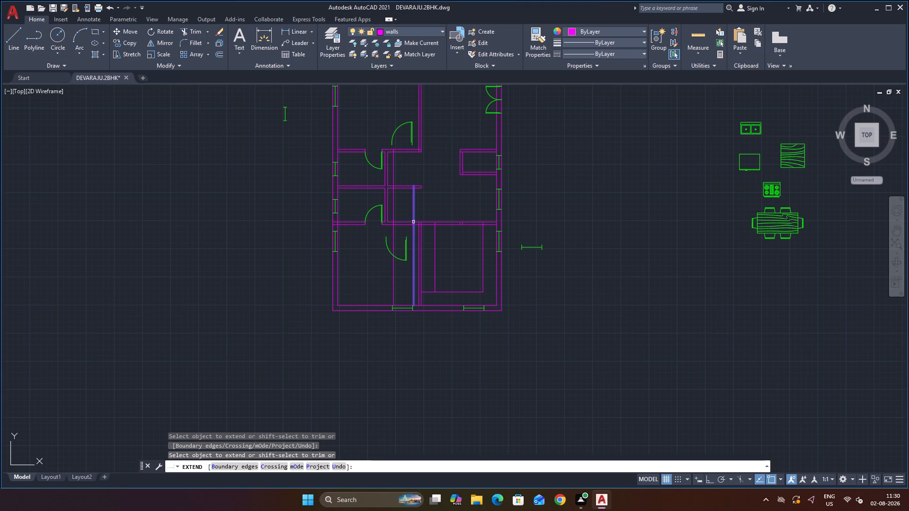
pyautogui.scroll(2, 415, 188)
pyautogui.click(411, 197)
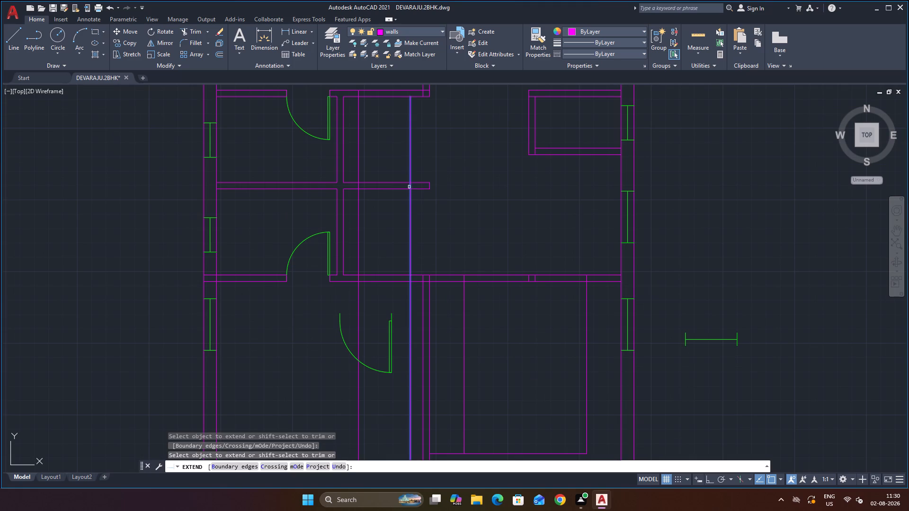
pyautogui.click(409, 186)
pyautogui.click(410, 106)
pyautogui.scroll(-2, 437, 128)
pyautogui.scroll(2, 432, 144)
pyautogui.scroll(-3, 436, 152)
pyautogui.scroll(2, 426, 110)
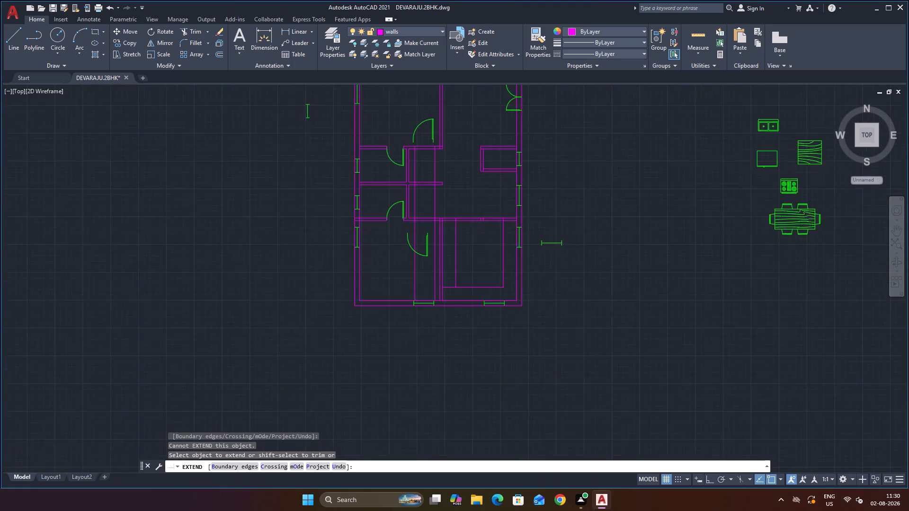
pyautogui.scroll(2, 426, 110)
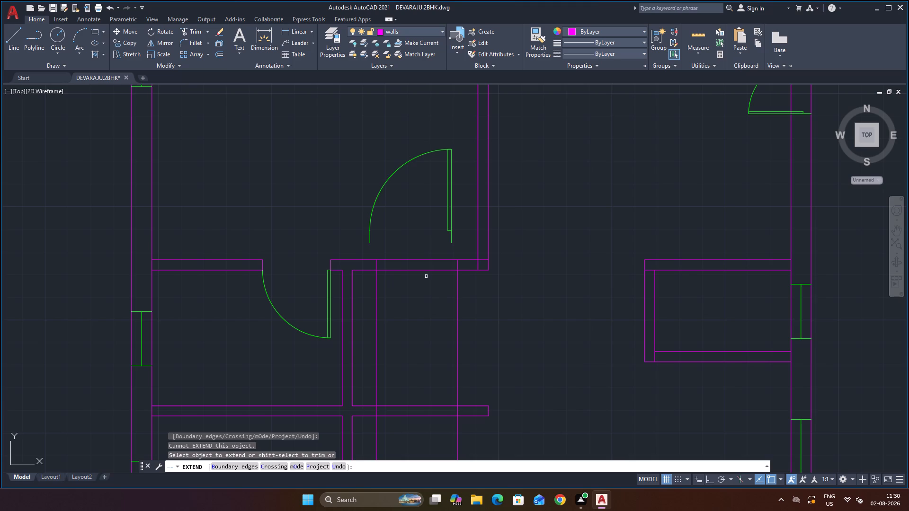
pyautogui.press('Escape')
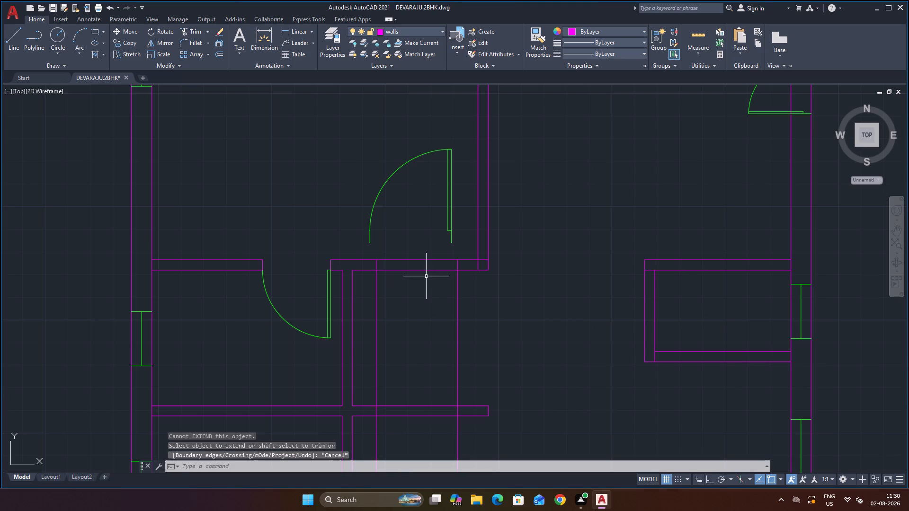
# Trim the upper bedroom's bottom wall between the jamb lines, and trim both jamb lines down to the middle wall.
pyautogui.write('TR')
pyautogui.press('Return')
pyautogui.click(416, 230)
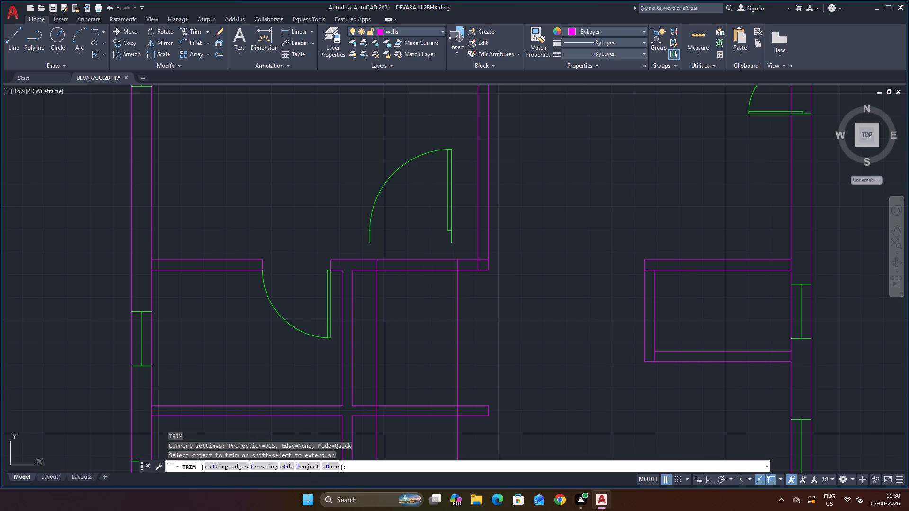
pyautogui.click(424, 297)
pyautogui.click(502, 325)
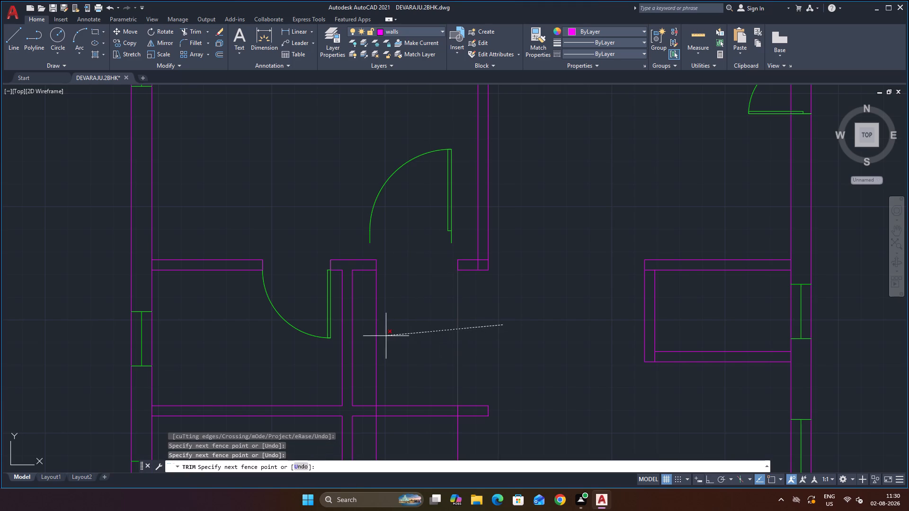
pyautogui.click(367, 341)
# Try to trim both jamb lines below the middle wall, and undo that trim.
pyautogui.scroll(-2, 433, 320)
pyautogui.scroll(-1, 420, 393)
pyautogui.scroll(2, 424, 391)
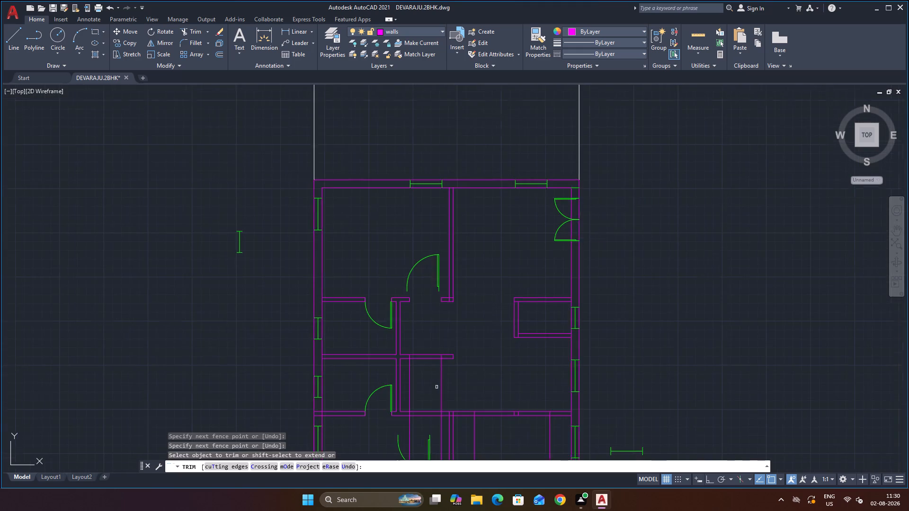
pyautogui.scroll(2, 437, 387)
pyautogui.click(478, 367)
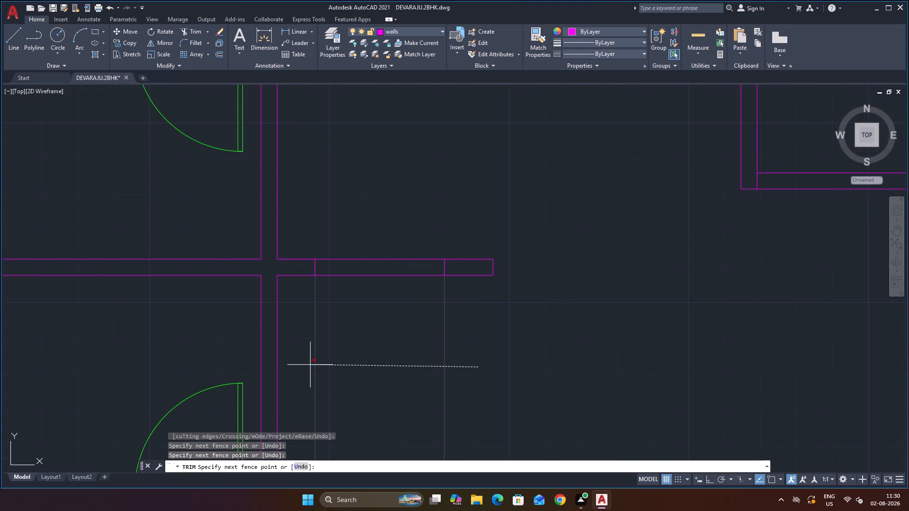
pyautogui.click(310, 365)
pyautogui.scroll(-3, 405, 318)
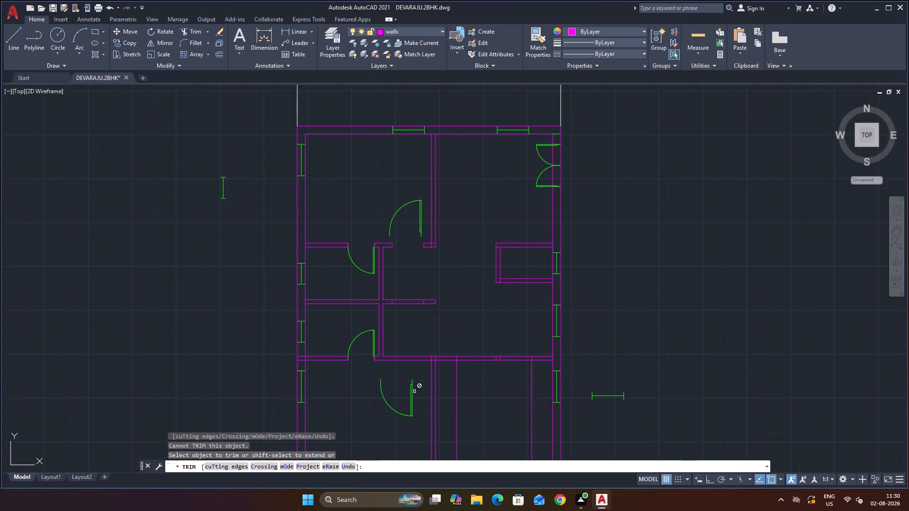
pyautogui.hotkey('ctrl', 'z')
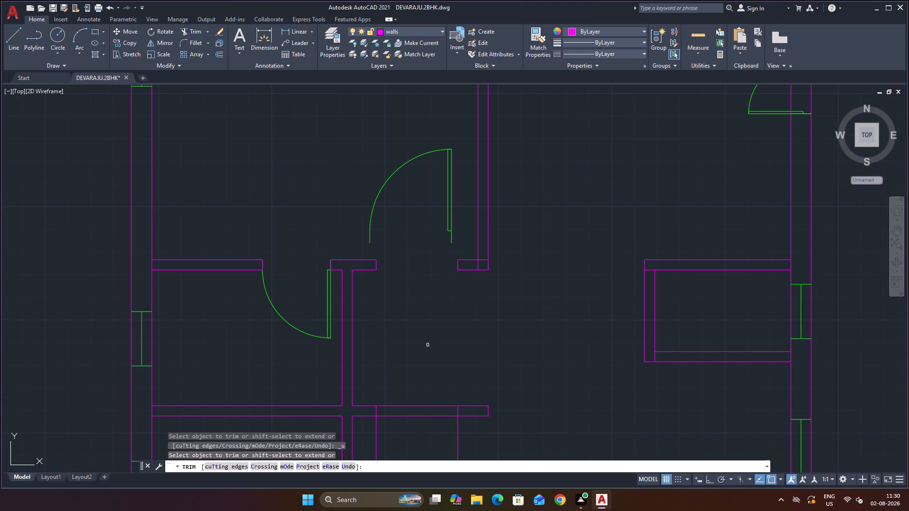
# Trim both jamb lines just below the lower bedroom's top wall and between that wall and the middle wall.
pyautogui.scroll(-4, 437, 335)
pyautogui.scroll(3, 436, 379)
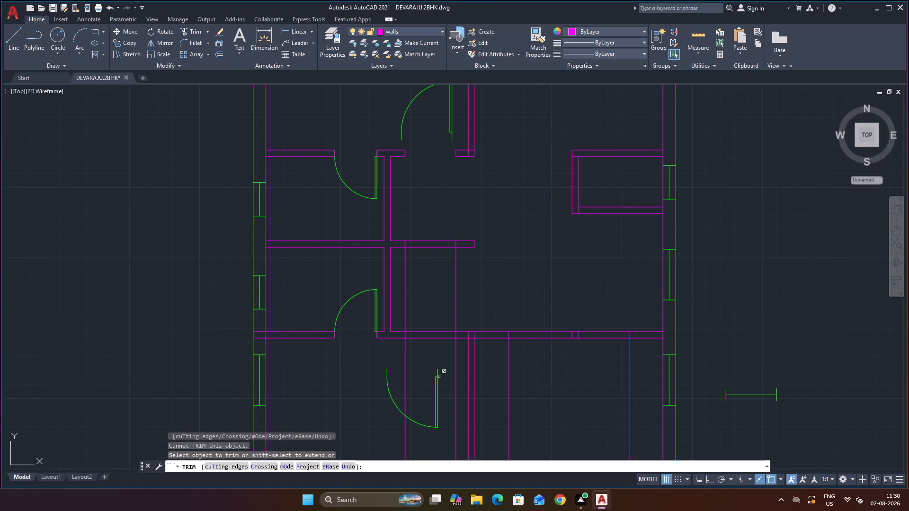
pyautogui.click(461, 361)
pyautogui.click(449, 362)
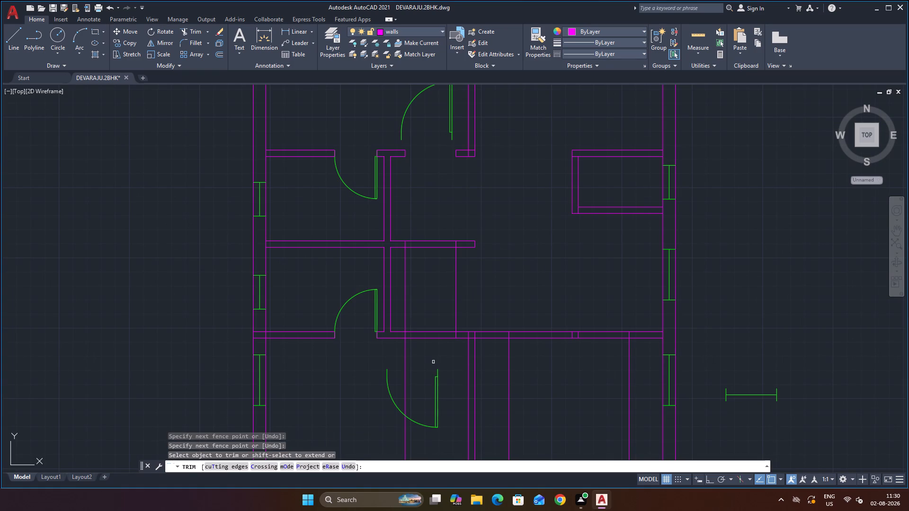
pyautogui.click(428, 357)
pyautogui.click(395, 359)
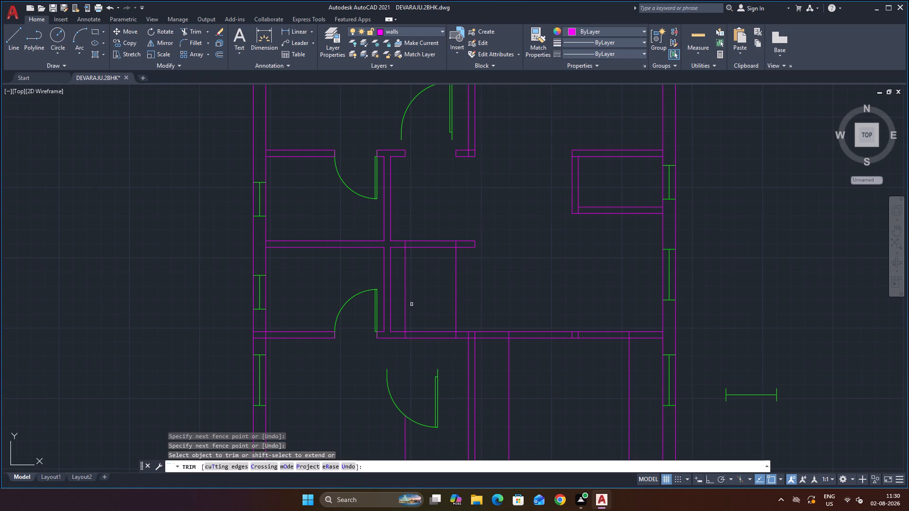
pyautogui.click(405, 308)
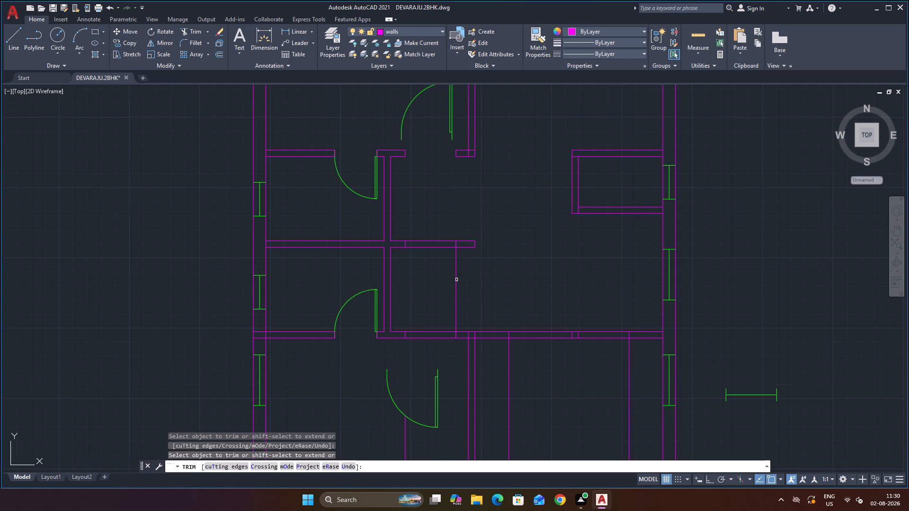
pyautogui.click(455, 286)
# Trim the lower bedroom's top wall between the jamb marks to open its doorway.
pyautogui.click(433, 316)
pyautogui.click(429, 356)
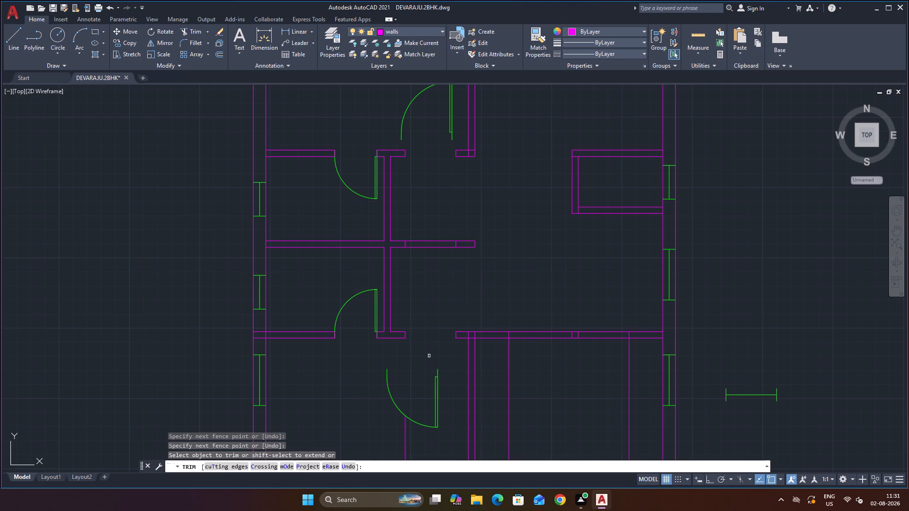
# Trim away the jamb stubs inside the middle wall and the leftover jamb line in the lower bedroom.
pyautogui.scroll(2, 417, 264)
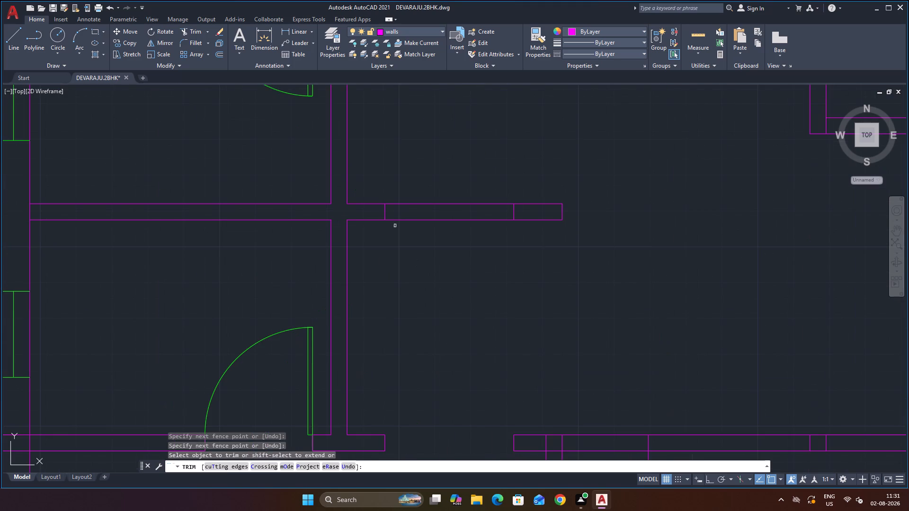
pyautogui.click(384, 211)
pyautogui.click(515, 214)
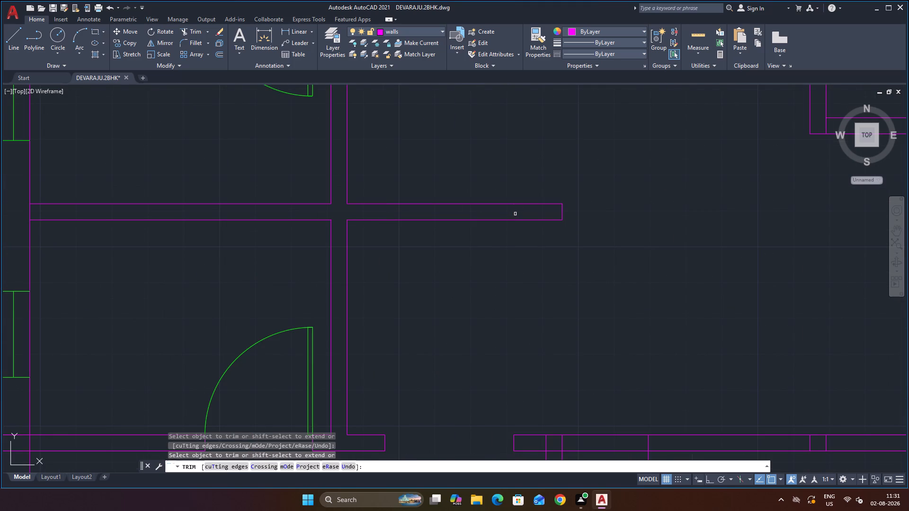
pyautogui.scroll(-3, 490, 254)
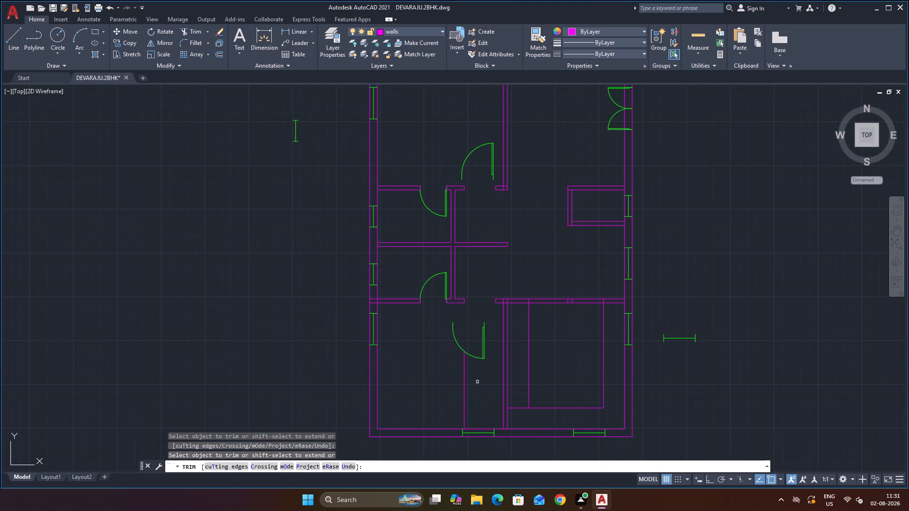
pyautogui.click(477, 382)
pyautogui.click(454, 387)
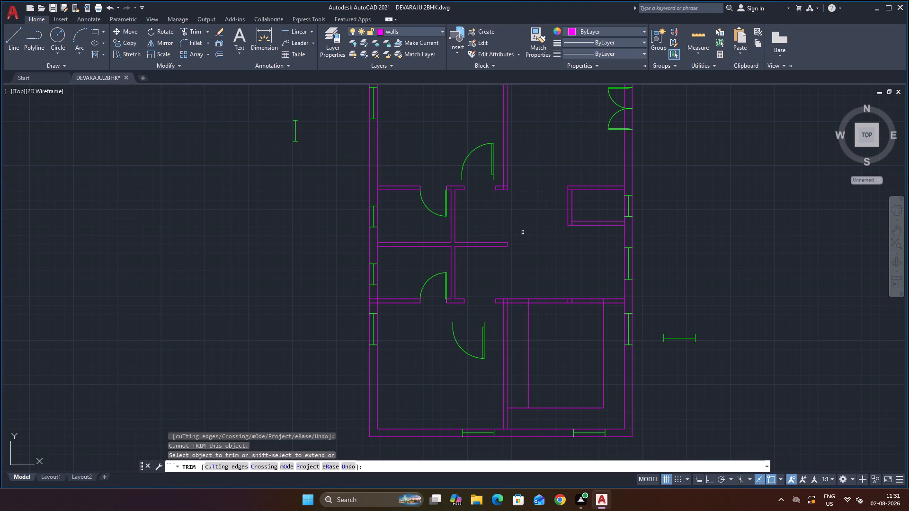
# Trim the overlapping wall lines at the upper bedroom's bottom-right corner beside the door opening.
pyautogui.scroll(3, 517, 158)
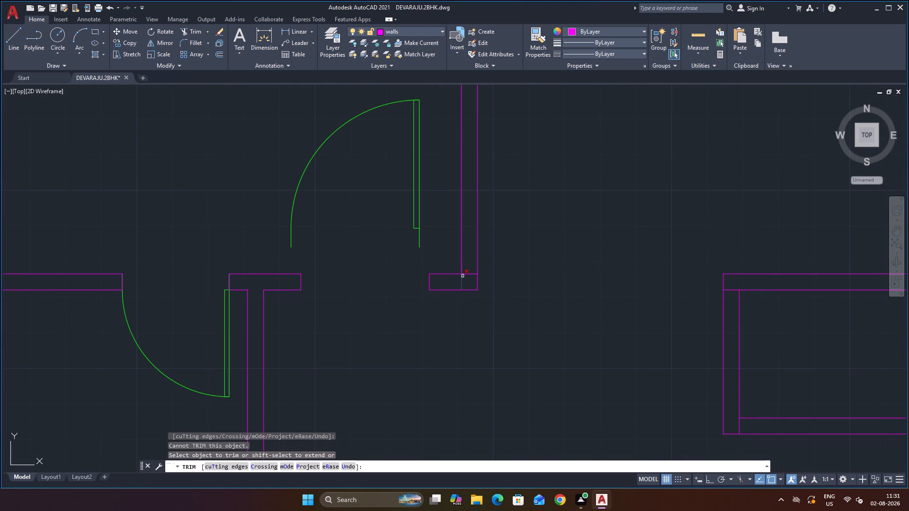
pyautogui.click(467, 273)
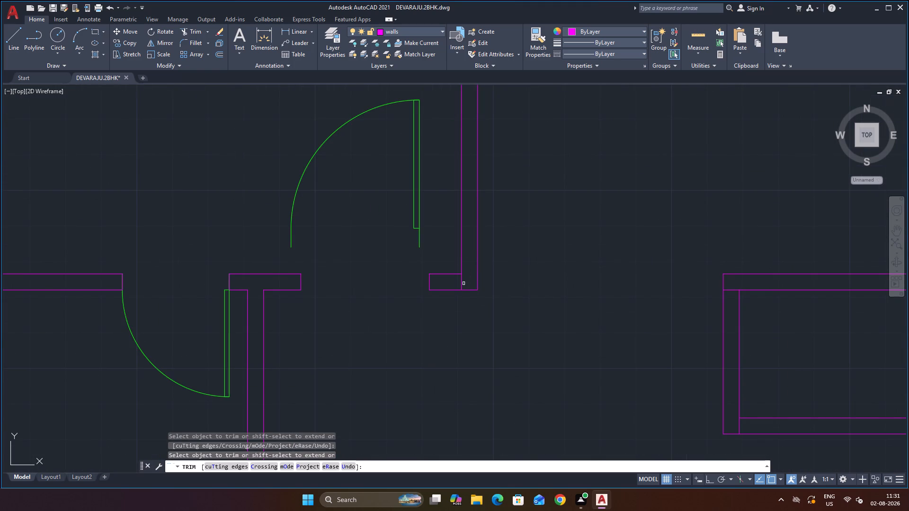
pyautogui.click(462, 285)
pyautogui.scroll(-3, 397, 301)
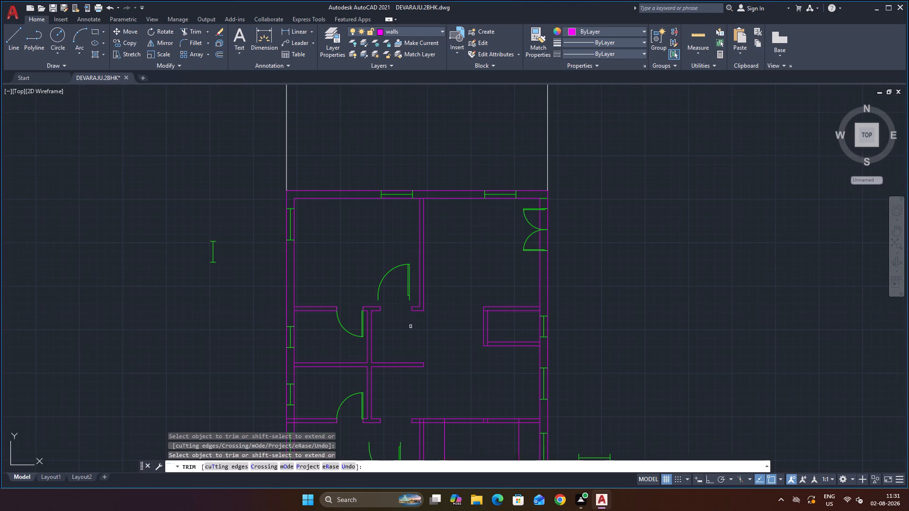
pyautogui.press('Escape')
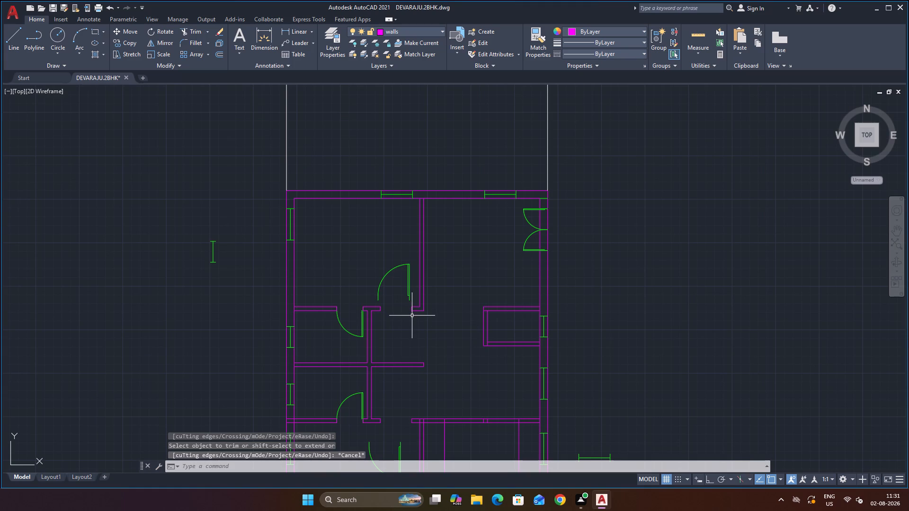
# Move the upper bedroom door by its lower hinge-side end onto the lower corner of the opening's right jamb.
pyautogui.press('m')
pyautogui.press('Return')
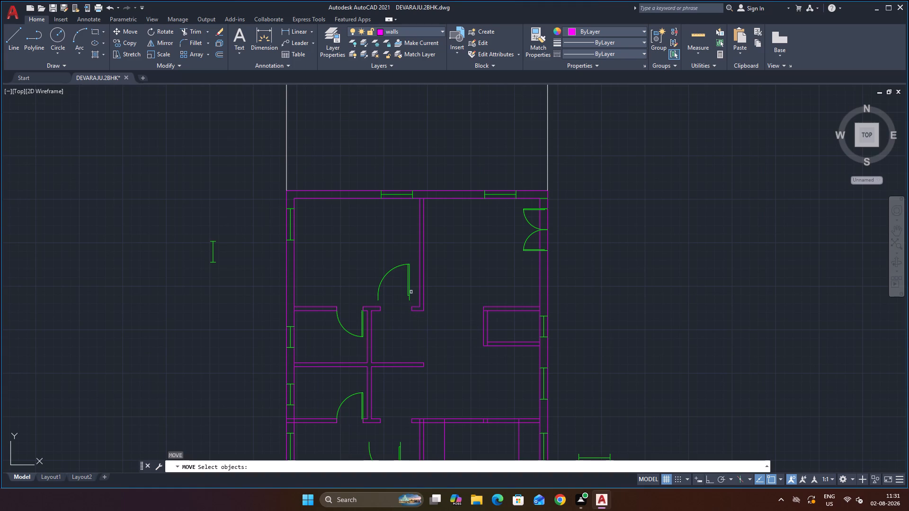
pyautogui.click(409, 288)
pyautogui.press('Return')
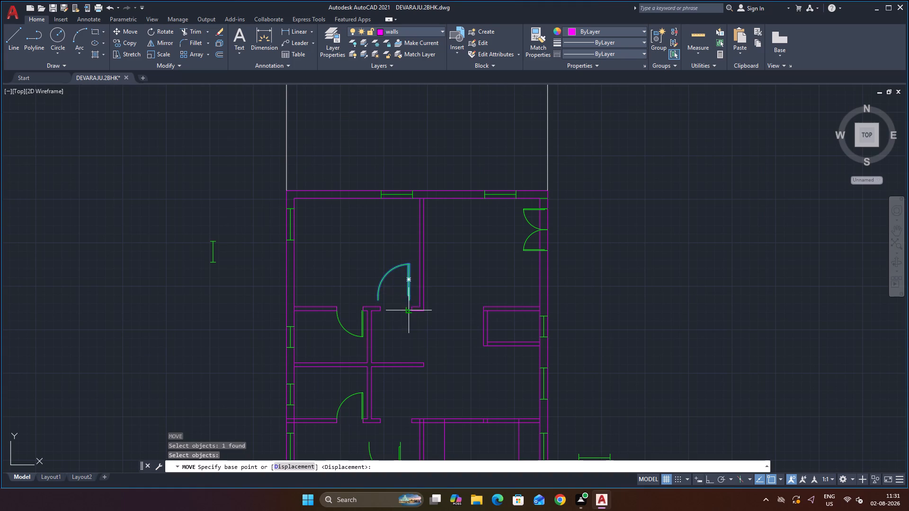
pyautogui.scroll(3, 410, 310)
pyautogui.click(401, 274)
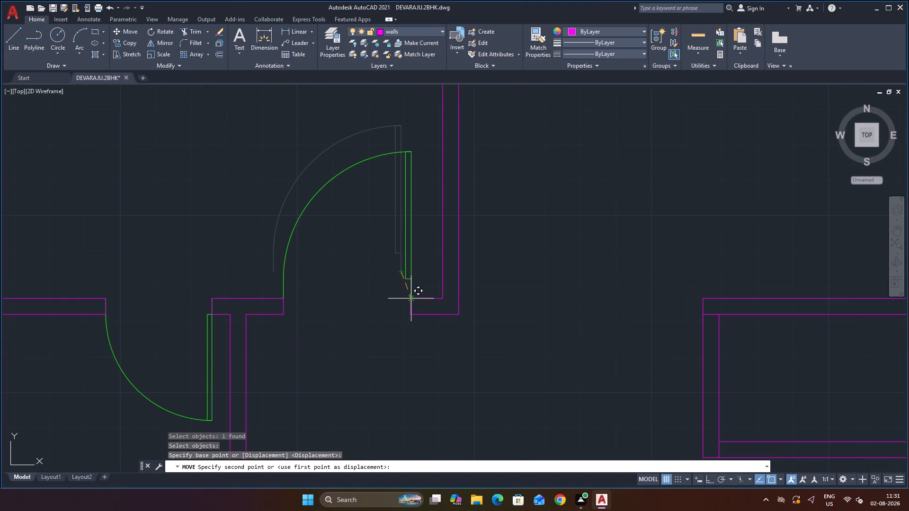
pyautogui.click(411, 314)
pyautogui.scroll(-2, 449, 247)
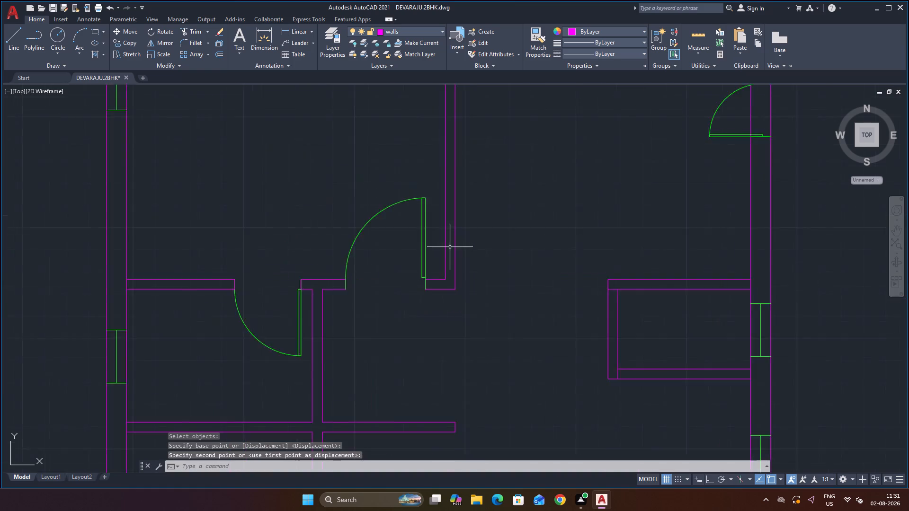
# Move the lower bedroom door by its upper hinge-side end onto the upper corner of the opening's right jamb.
pyautogui.scroll(-2, 450, 247)
pyautogui.scroll(-2, 480, 318)
pyautogui.scroll(3, 473, 350)
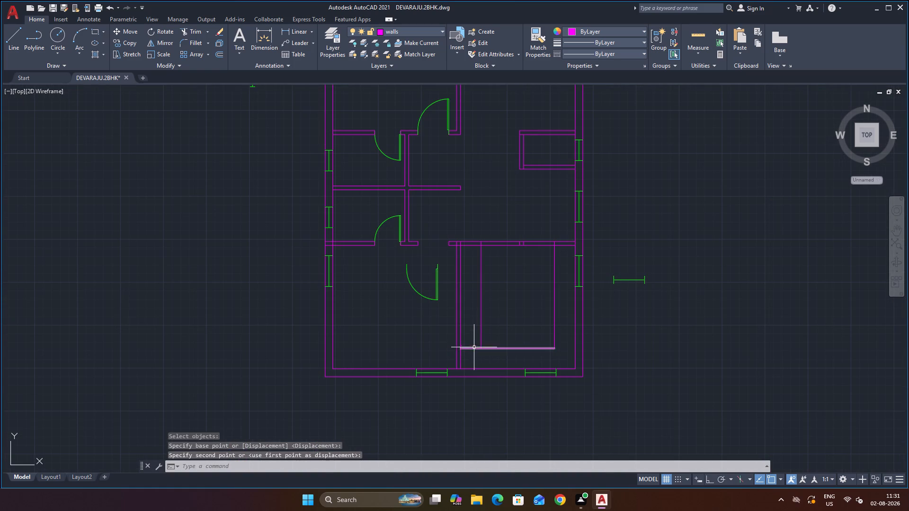
pyautogui.press('Escape')
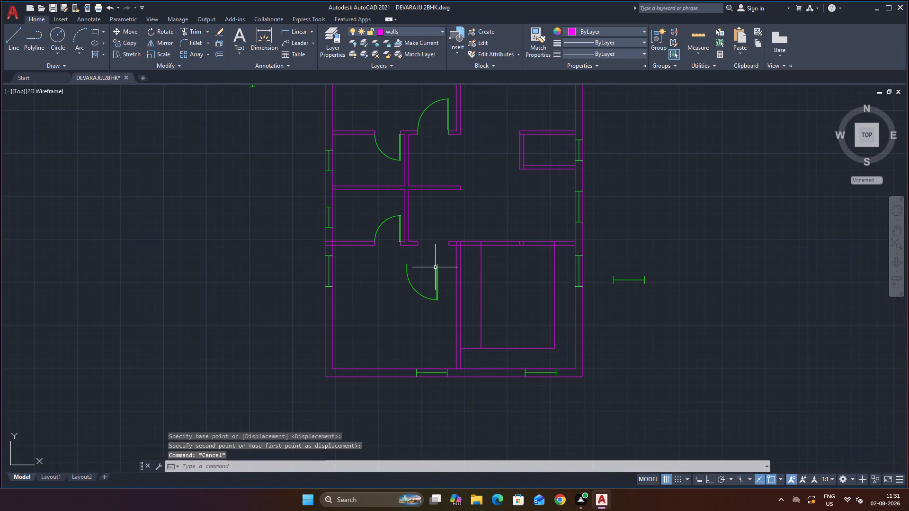
pyautogui.press('space')
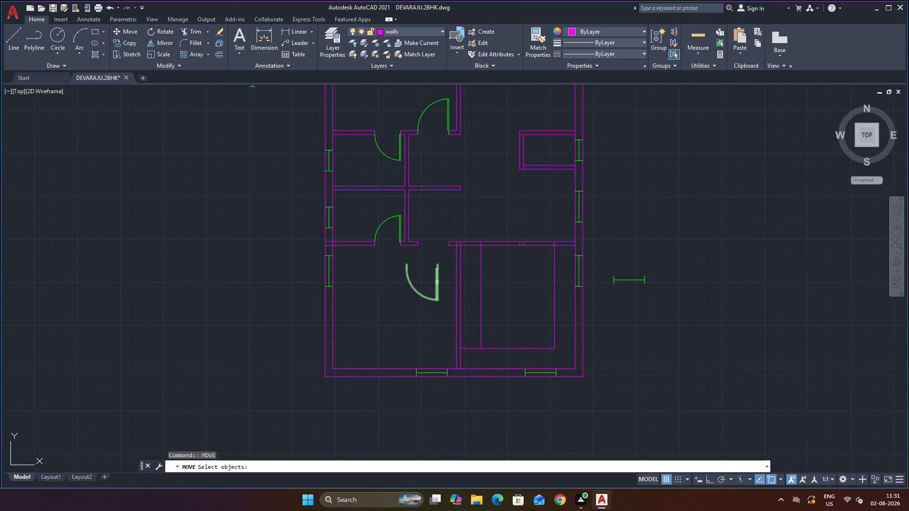
pyautogui.click(438, 283)
pyautogui.press('Return')
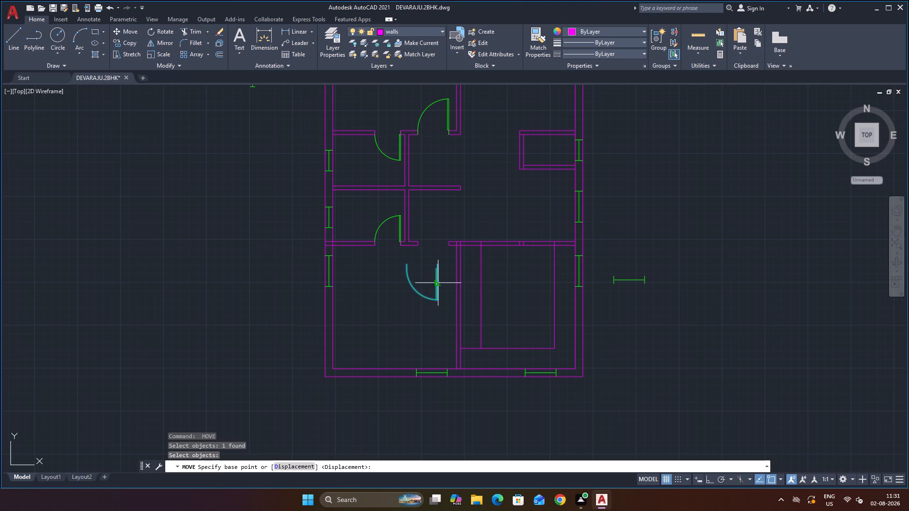
pyautogui.scroll(4, 437, 268)
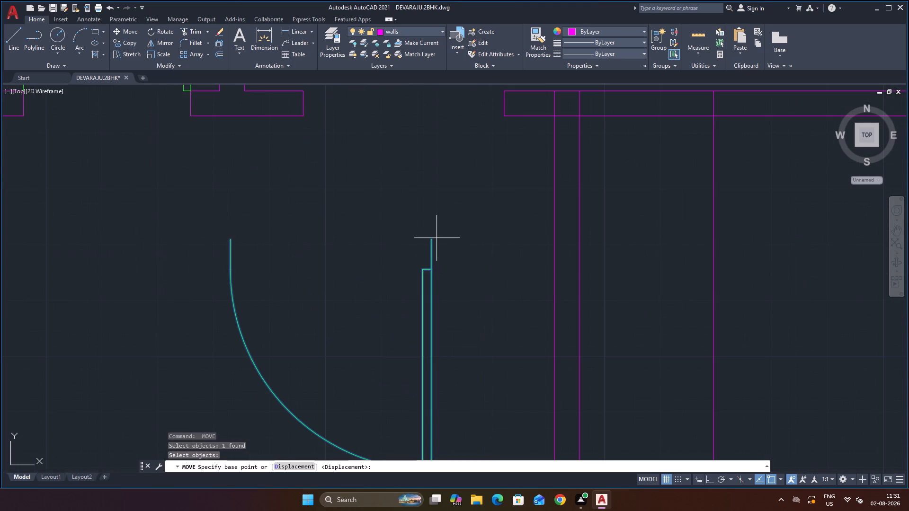
pyautogui.click(433, 241)
pyautogui.scroll(-3, 473, 187)
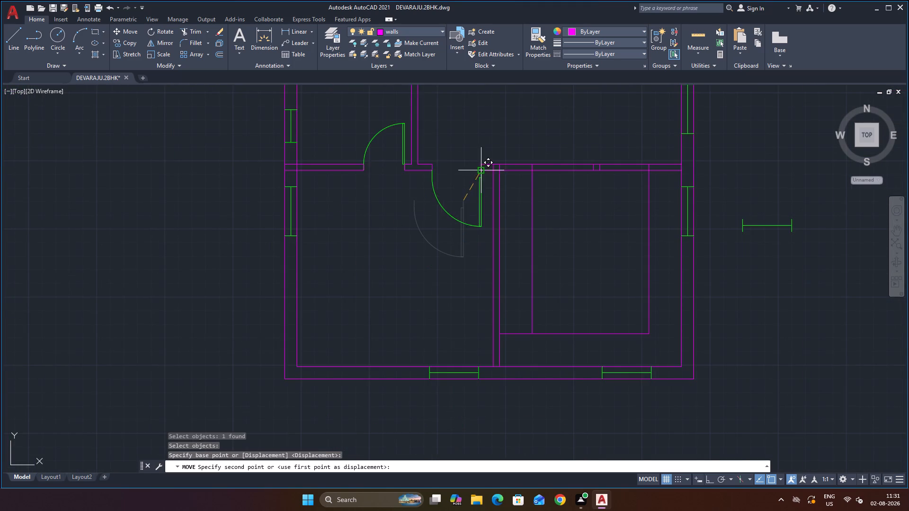
pyautogui.scroll(3, 479, 169)
pyautogui.click(484, 150)
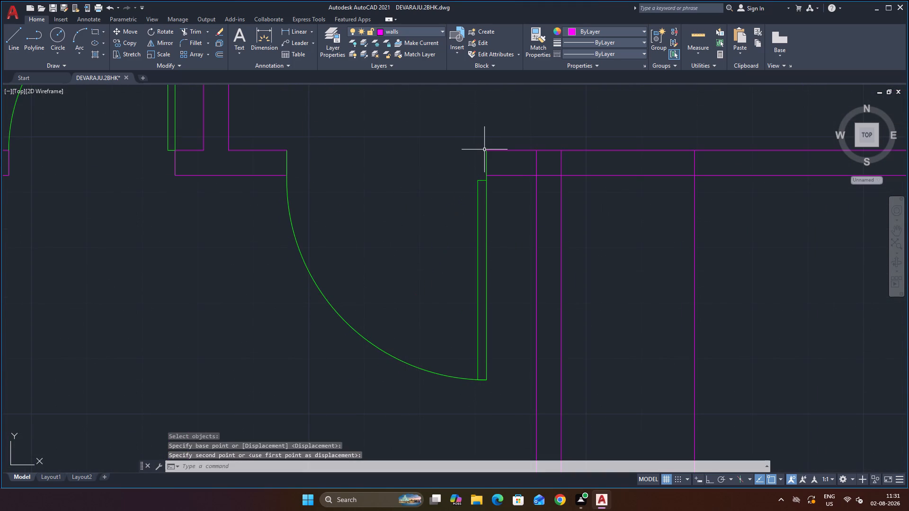
pyautogui.scroll(-2, 498, 134)
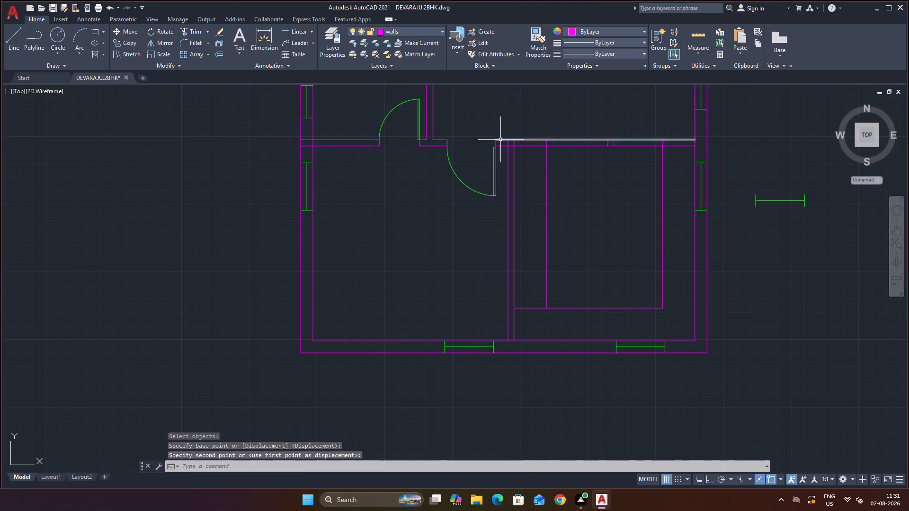
pyautogui.scroll(-2, 500, 140)
pyautogui.press('Escape')
# Scale the spare single door outside the plan about its upper hinge-side end, using its opening width as reference and 2'6" as new length.
pyautogui.scroll(-3, 531, 127)
pyautogui.scroll(-3, 574, 121)
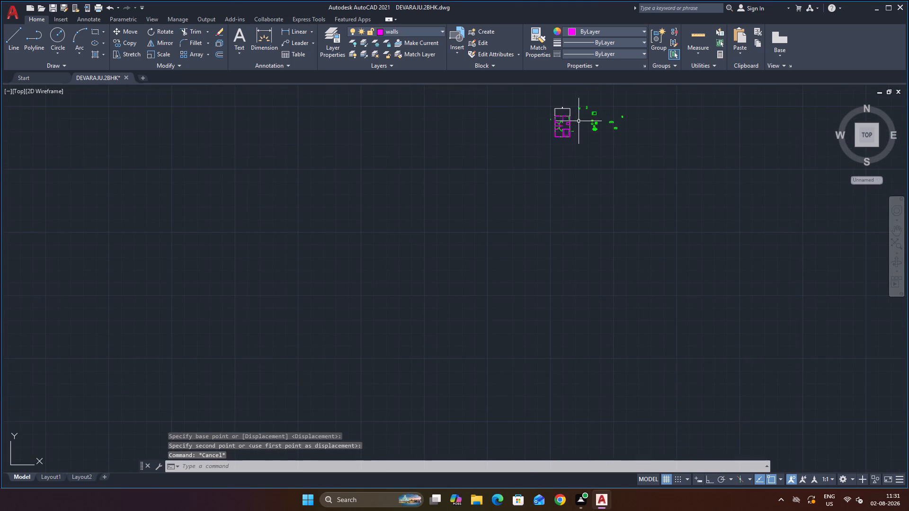
pyautogui.scroll(3, 579, 102)
pyautogui.scroll(2, 543, 166)
pyautogui.scroll(-2, 542, 236)
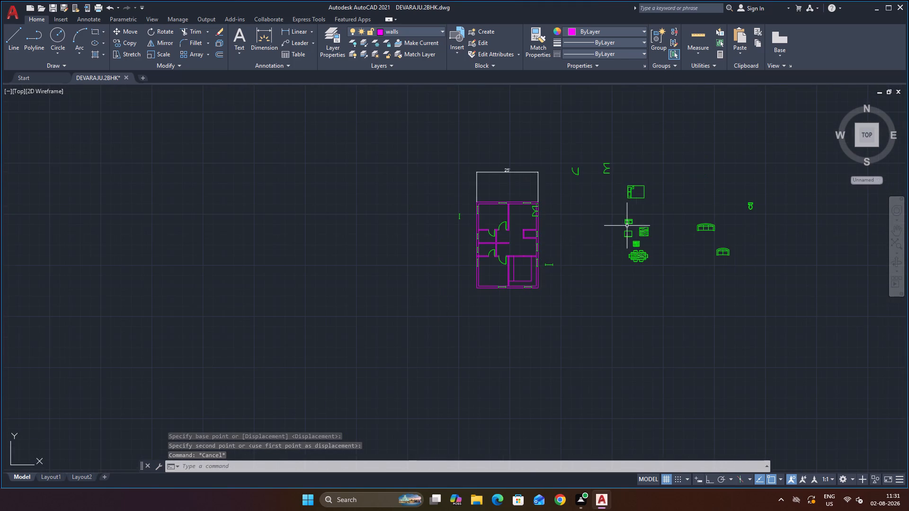
pyautogui.scroll(1, 637, 219)
pyautogui.scroll(1, 523, 255)
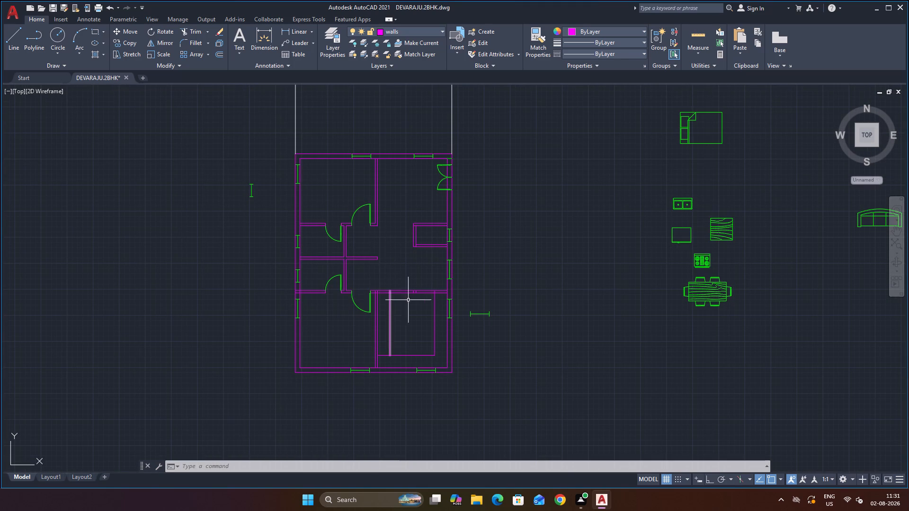
pyautogui.scroll(-1, 507, 286)
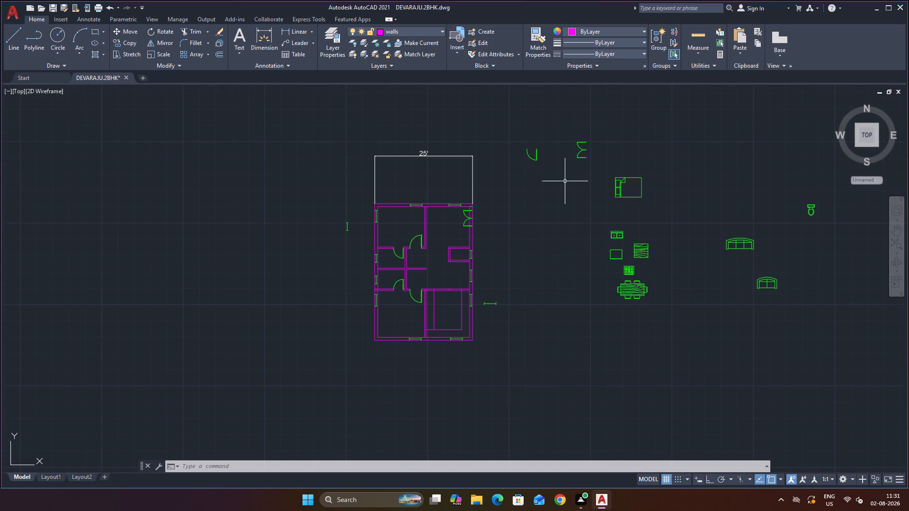
pyautogui.scroll(1, 553, 147)
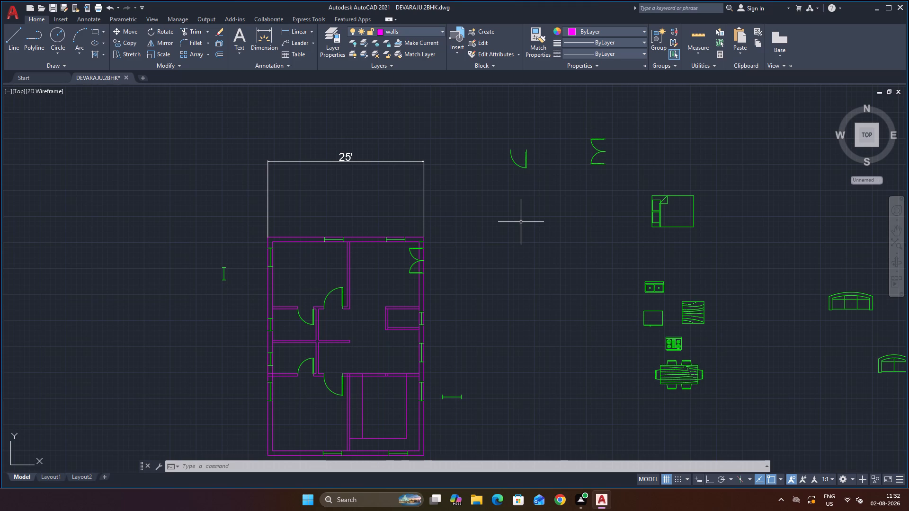
pyautogui.click(526, 153)
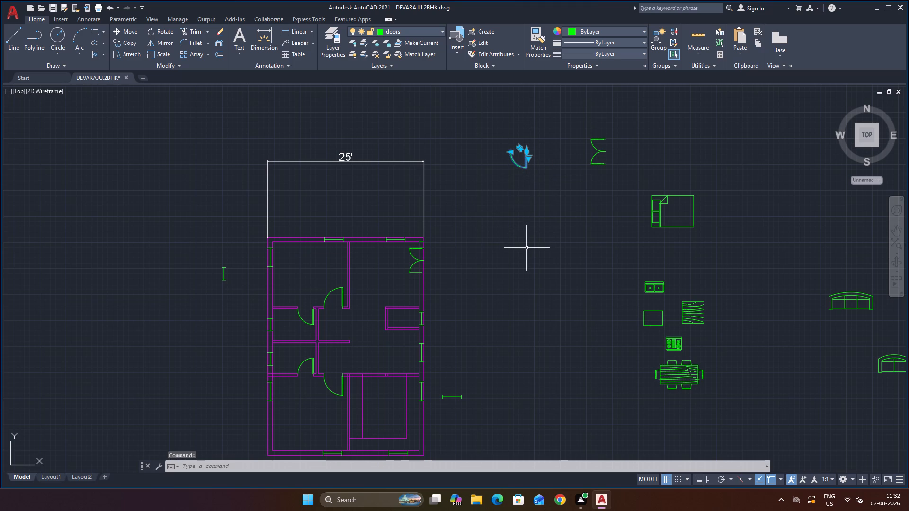
pyautogui.write('SC')
pyautogui.press('Return')
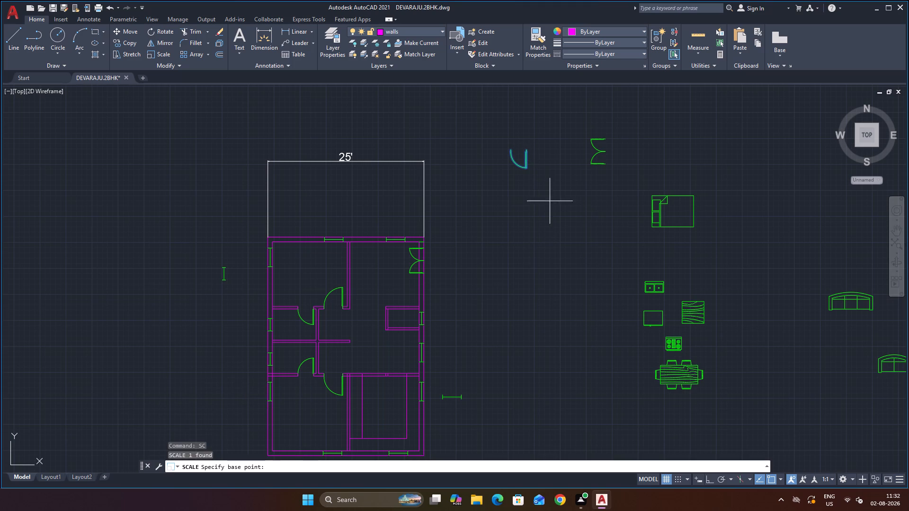
pyautogui.scroll(3, 533, 139)
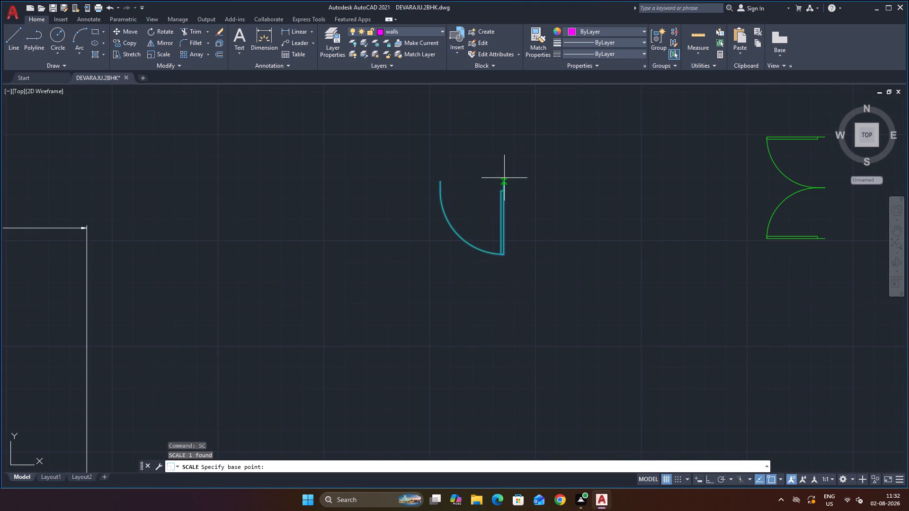
pyautogui.click(503, 179)
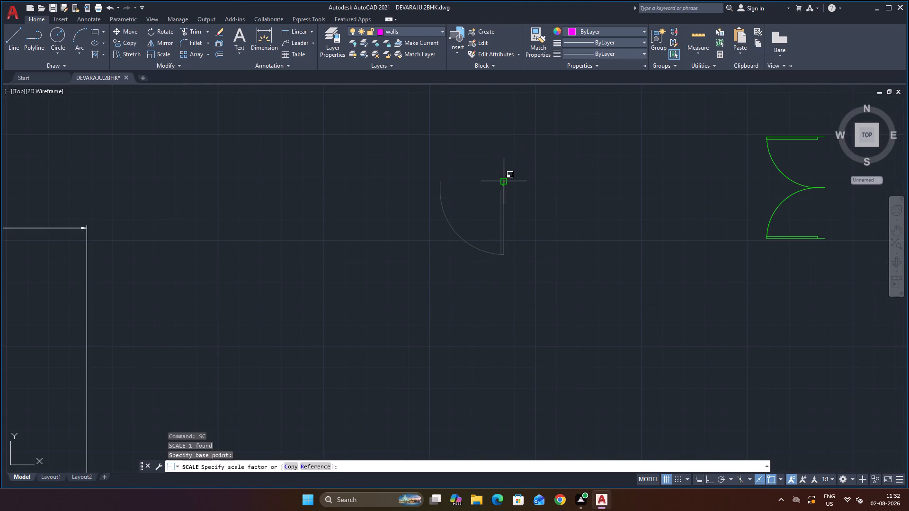
pyautogui.press('r')
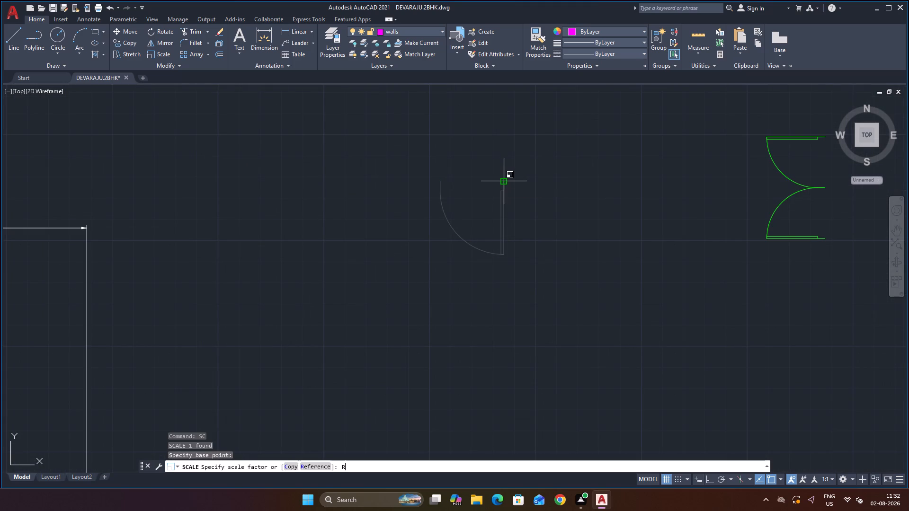
pyautogui.press('Return')
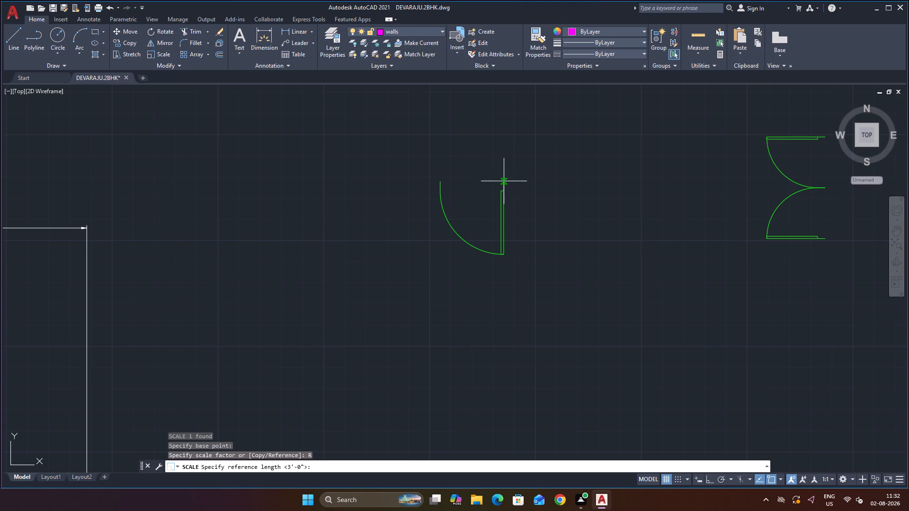
pyautogui.click(506, 180)
pyautogui.click(442, 184)
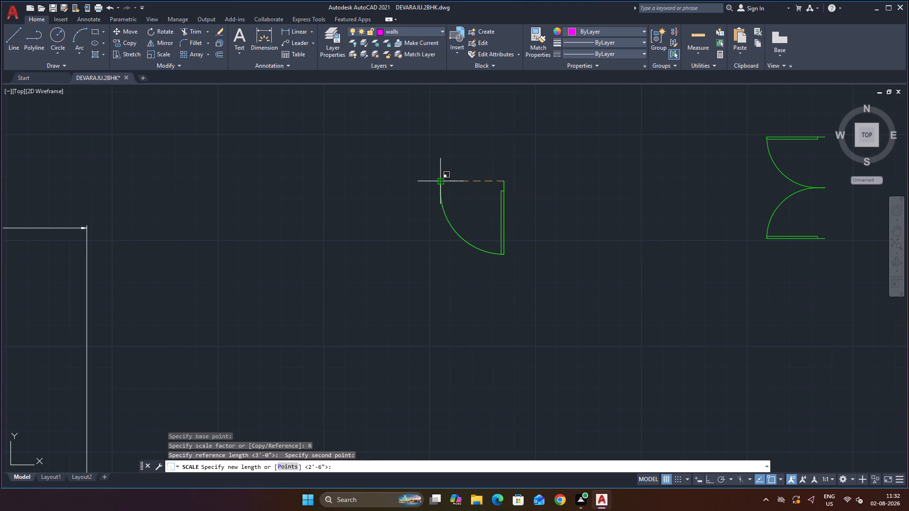
pyautogui.write("2'")
pyautogui.press('6')
pyautogui.press('Return')
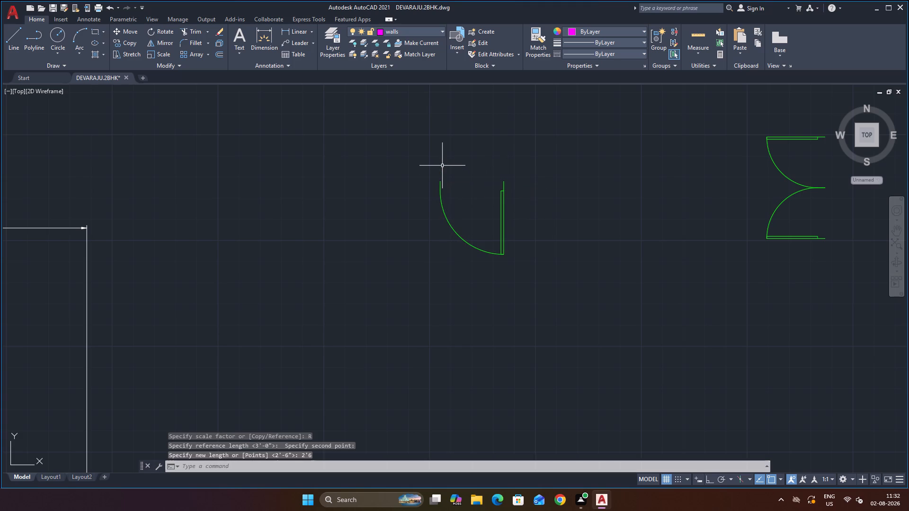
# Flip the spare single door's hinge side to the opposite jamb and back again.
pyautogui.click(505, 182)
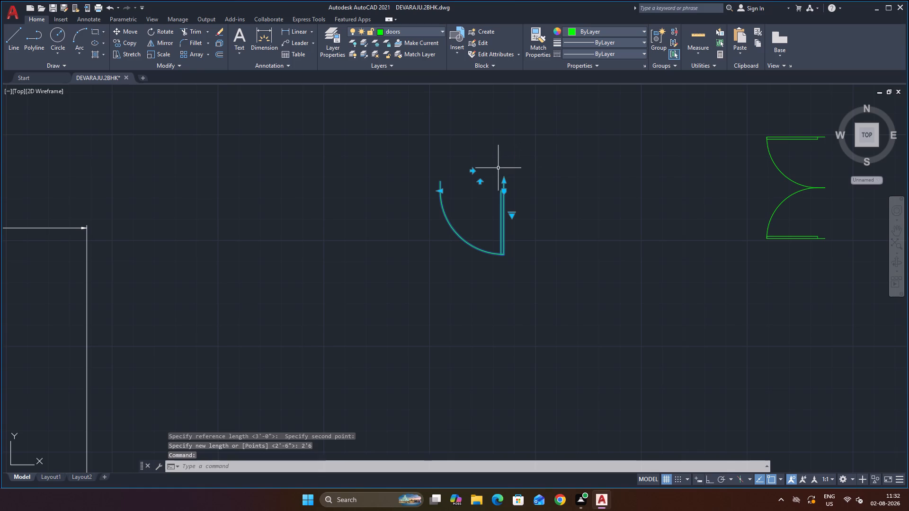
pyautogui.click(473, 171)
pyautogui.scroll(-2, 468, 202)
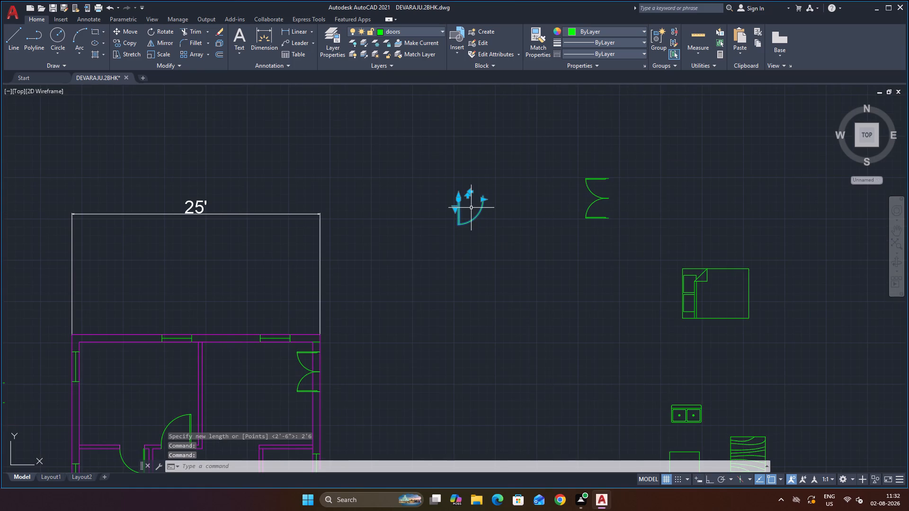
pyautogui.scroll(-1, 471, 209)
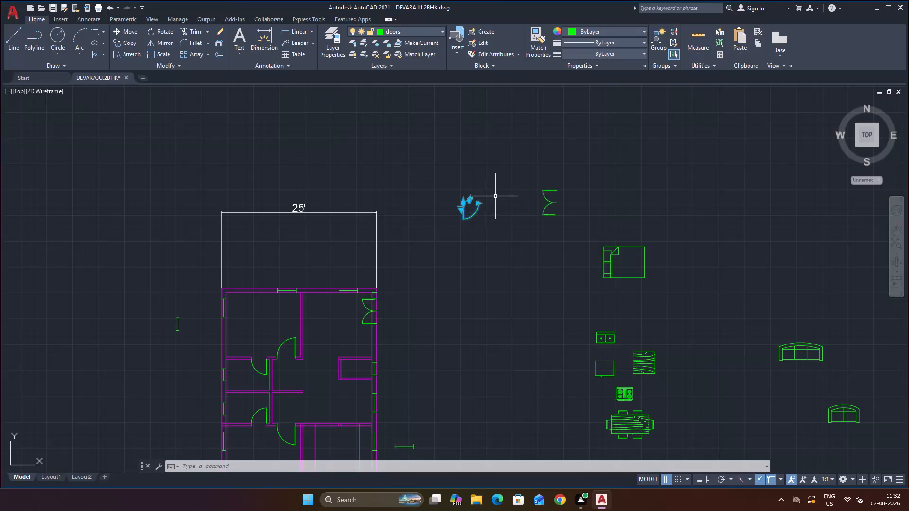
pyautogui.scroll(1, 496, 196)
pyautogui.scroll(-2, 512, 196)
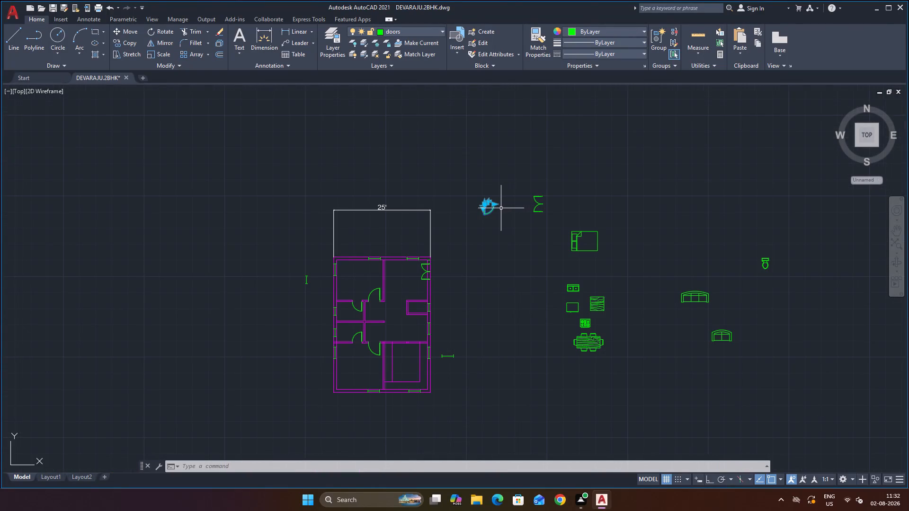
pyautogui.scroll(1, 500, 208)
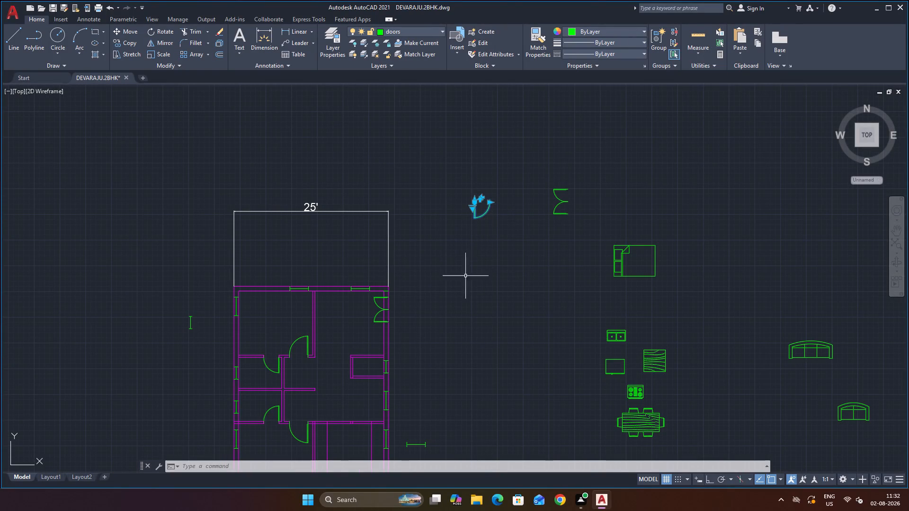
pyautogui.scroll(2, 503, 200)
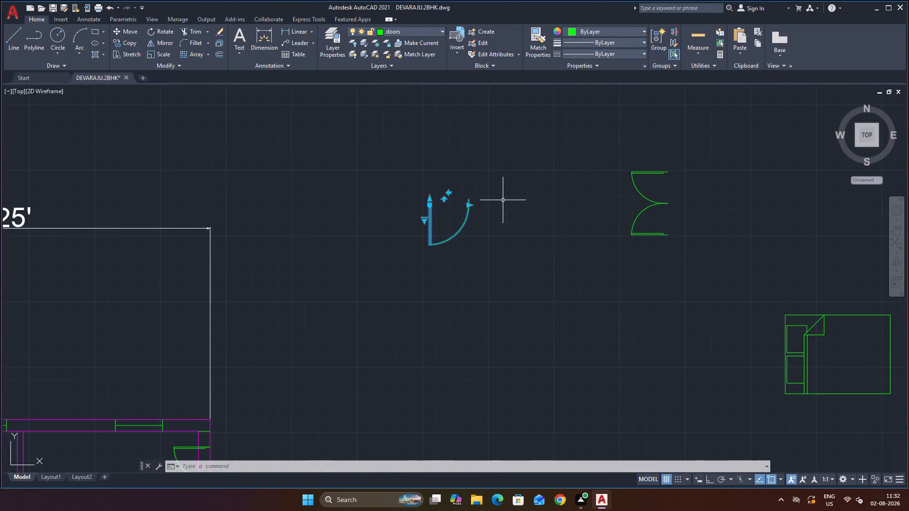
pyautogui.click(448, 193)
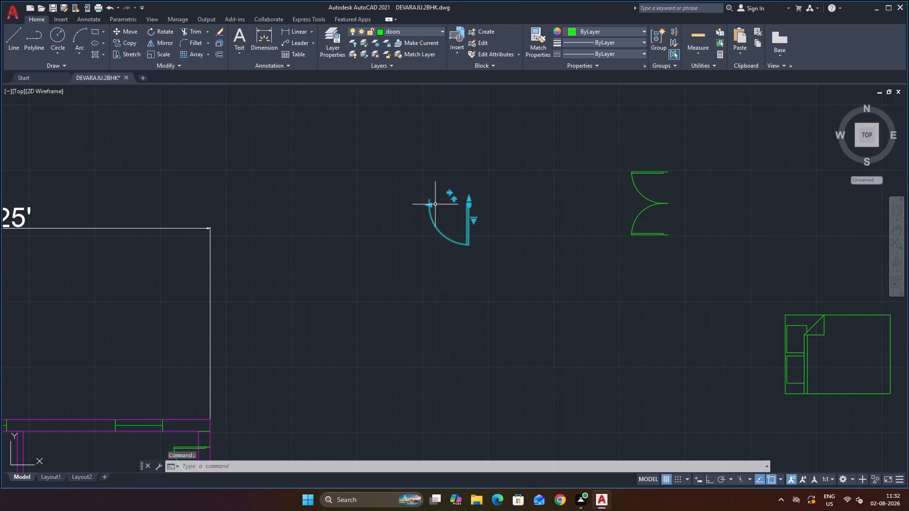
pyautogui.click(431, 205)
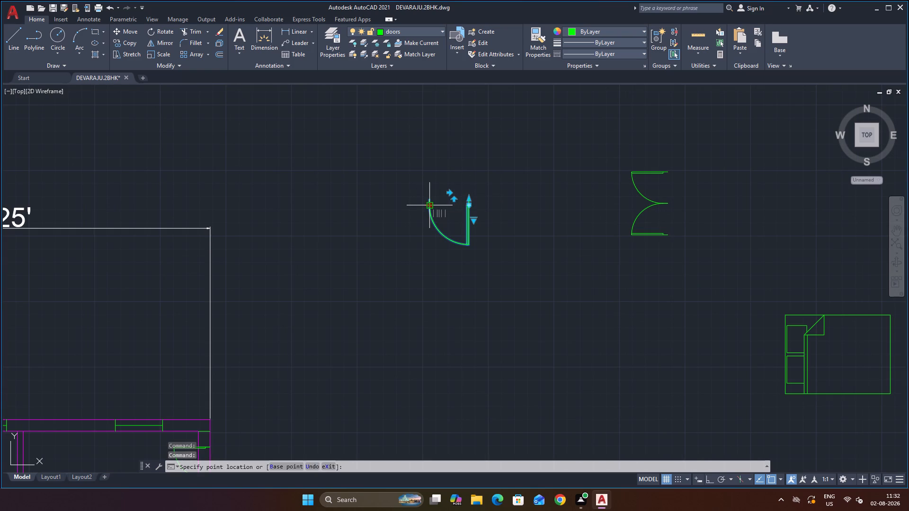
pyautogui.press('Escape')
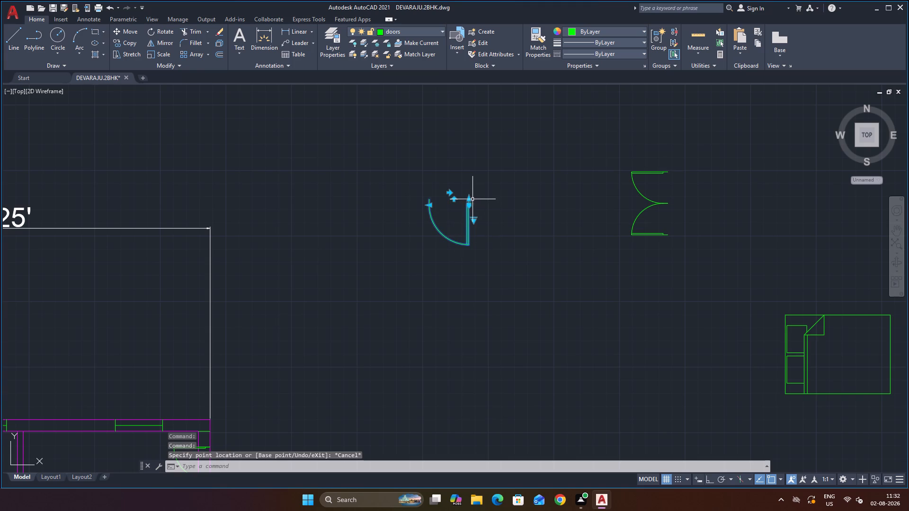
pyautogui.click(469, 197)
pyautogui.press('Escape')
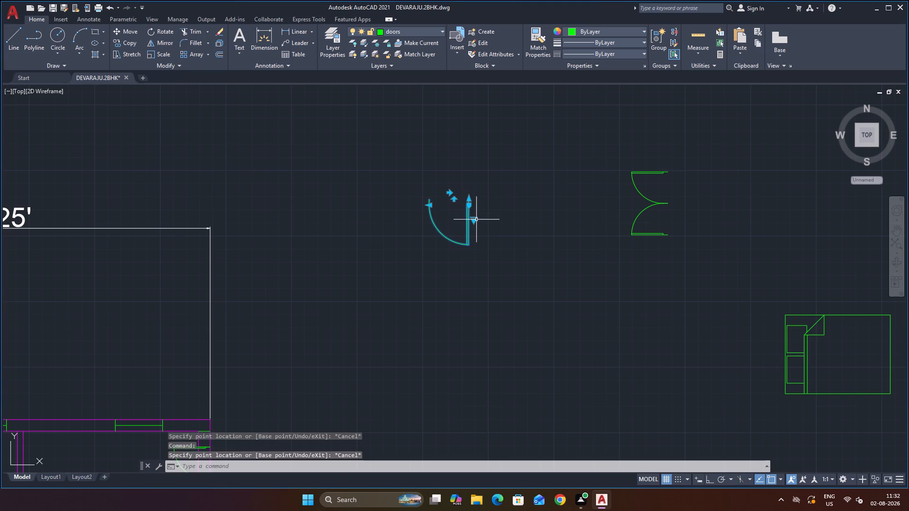
# Set the spare single door's opening angle to 60°.
pyautogui.click(476, 221)
pyautogui.click(472, 220)
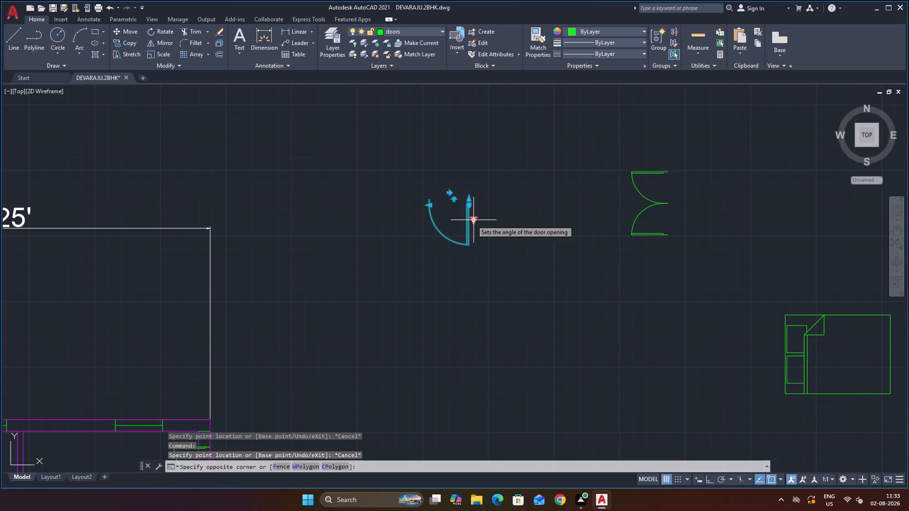
pyautogui.click(472, 220)
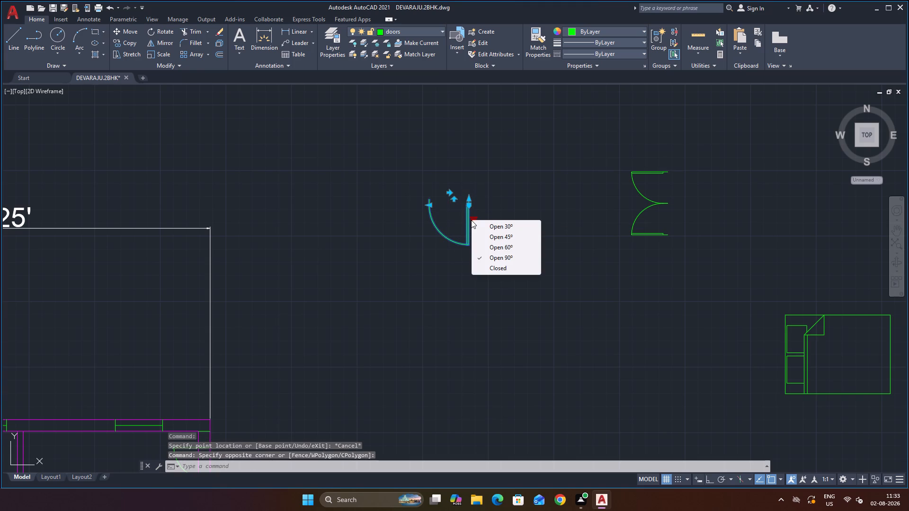
pyautogui.click(496, 243)
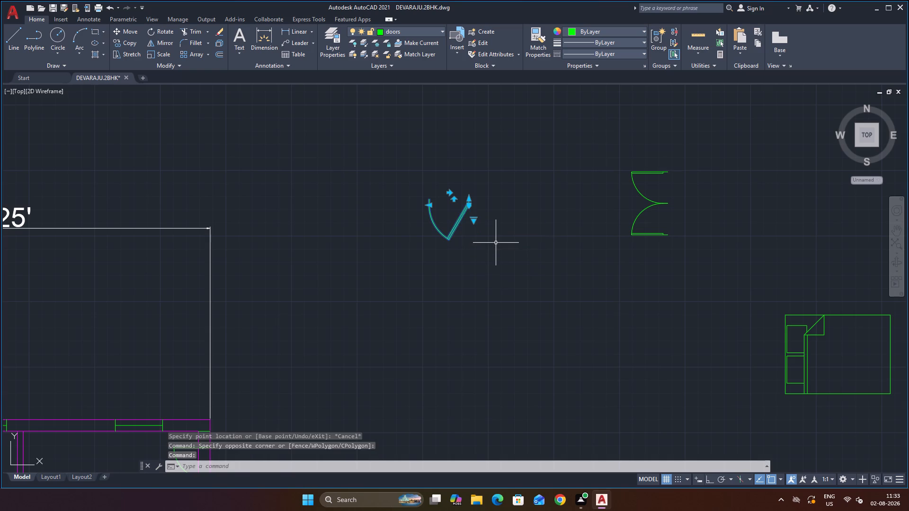
# Set the spare single door's opening angle to 90°.
pyautogui.click(474, 222)
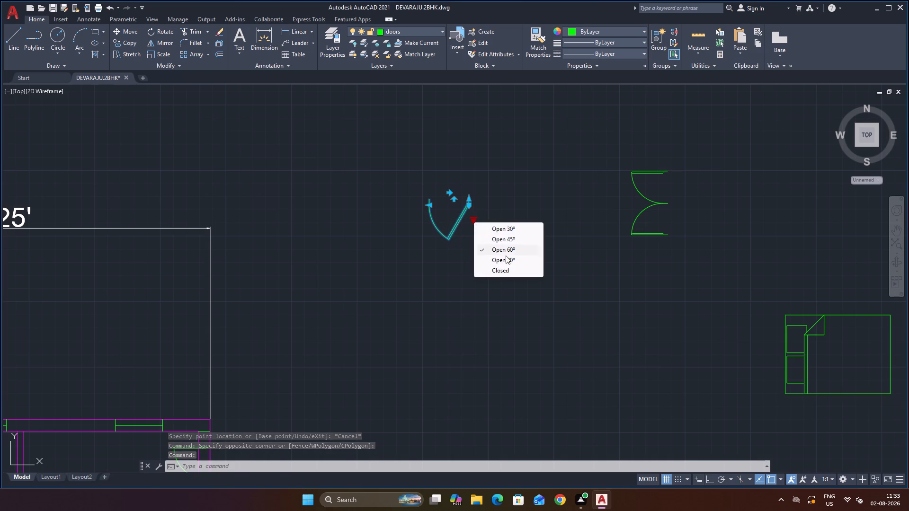
pyautogui.click(508, 258)
pyautogui.press('Escape')
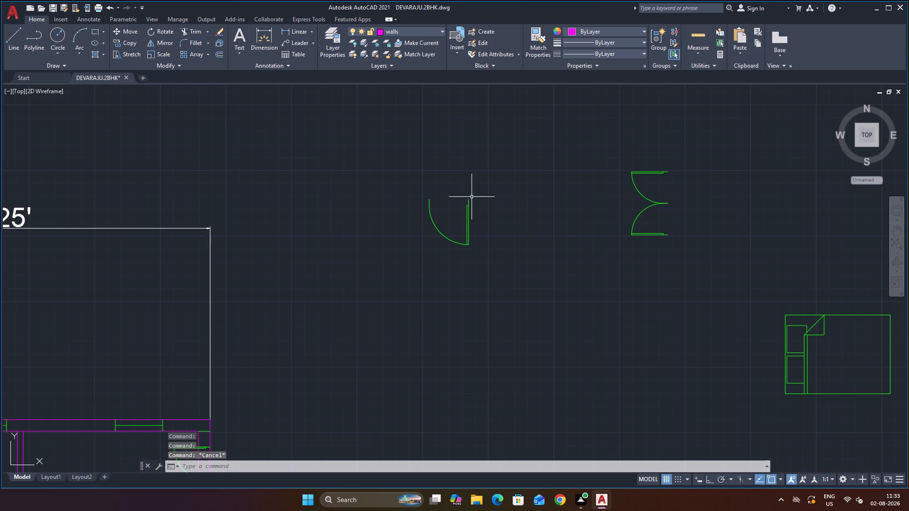
# Rotate the spare single door 90° counterclockwise about its upper hinge-side end with Ortho on, so the open leaf lies horizontal.
pyautogui.click(470, 199)
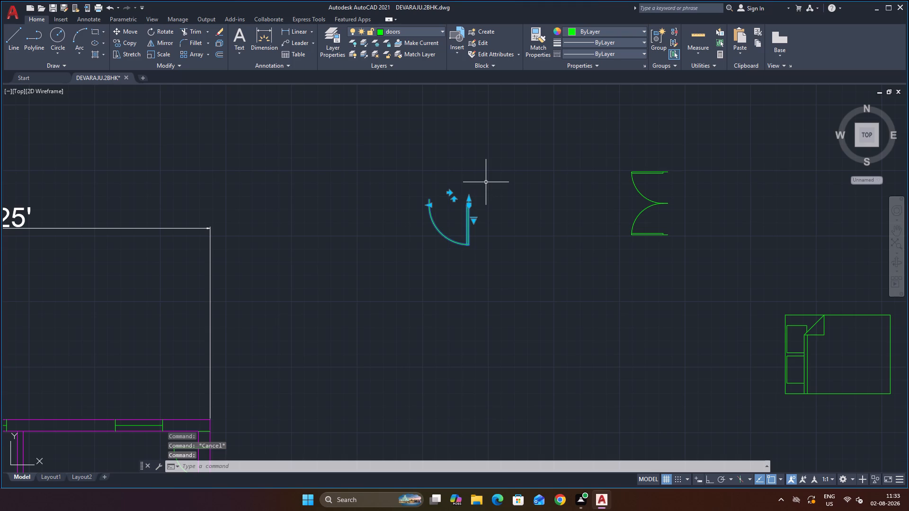
pyautogui.write('RO')
pyautogui.press('Return')
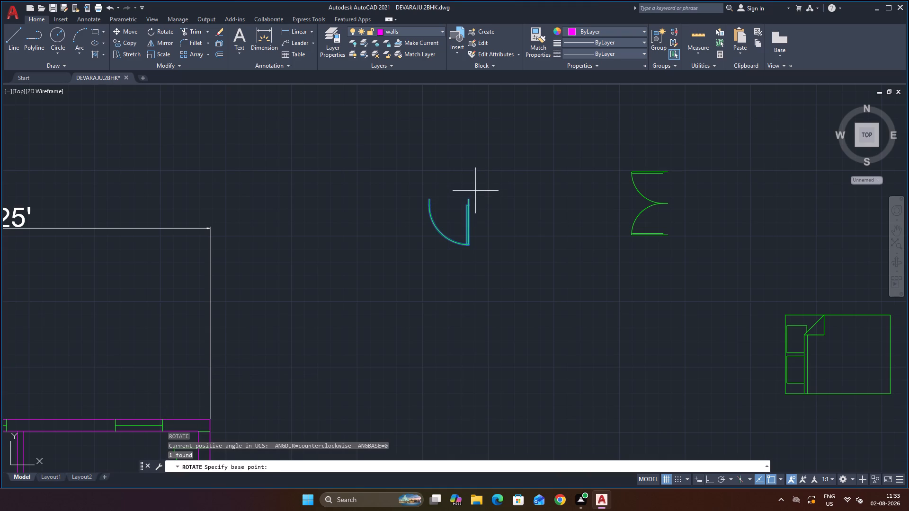
pyautogui.click(470, 198)
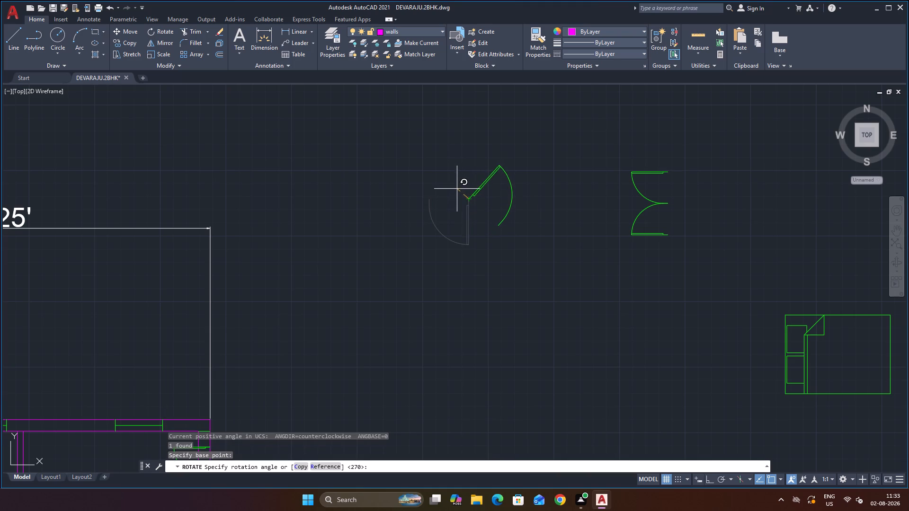
pyautogui.press('F8')
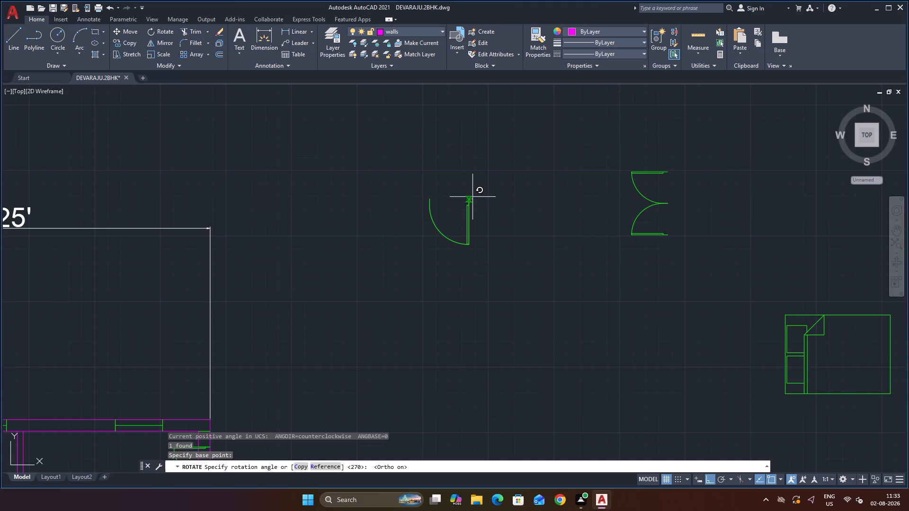
pyautogui.click(473, 191)
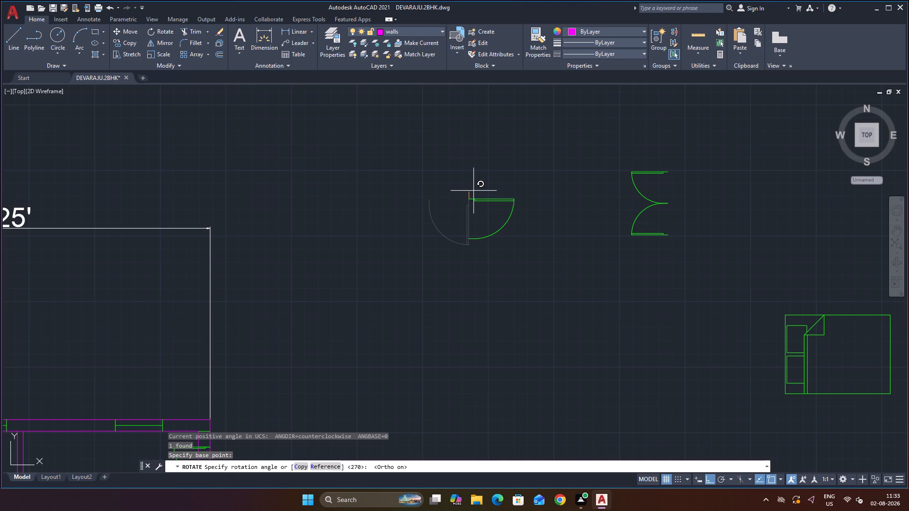
pyautogui.scroll(-1, 481, 165)
pyautogui.scroll(1, 492, 208)
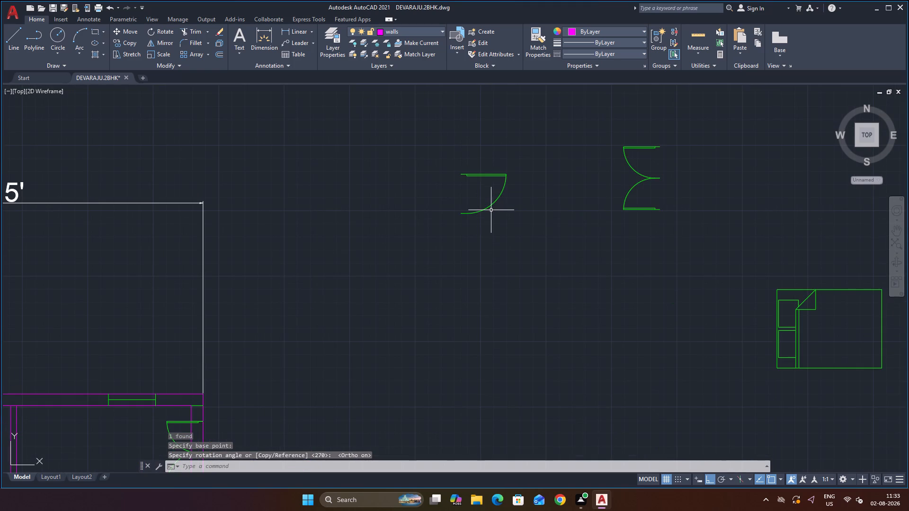
pyautogui.press('Escape')
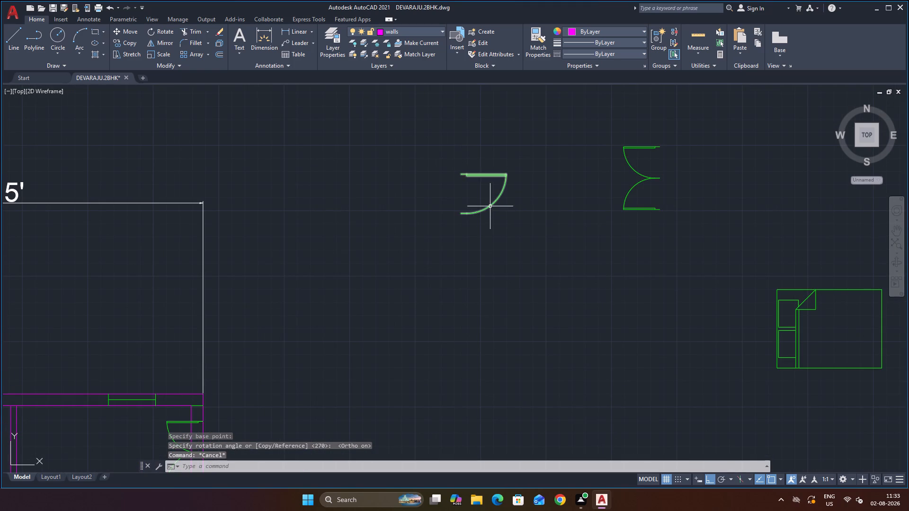
# Copy the spare single door by its upper hinge-side end onto the small room's left wall, on the outer face just below the top wall.
pyautogui.click(490, 206)
pyautogui.write('CO')
pyautogui.press('Return')
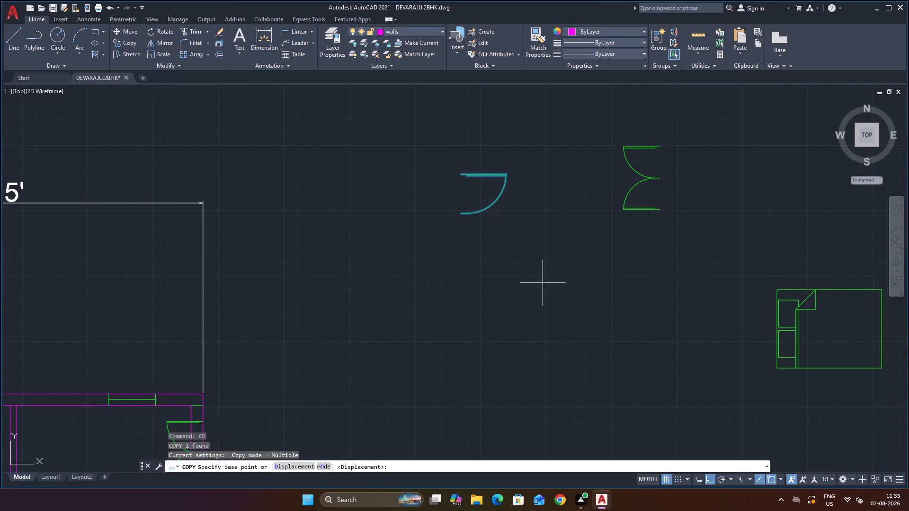
pyautogui.click(459, 176)
pyautogui.scroll(-3, 398, 246)
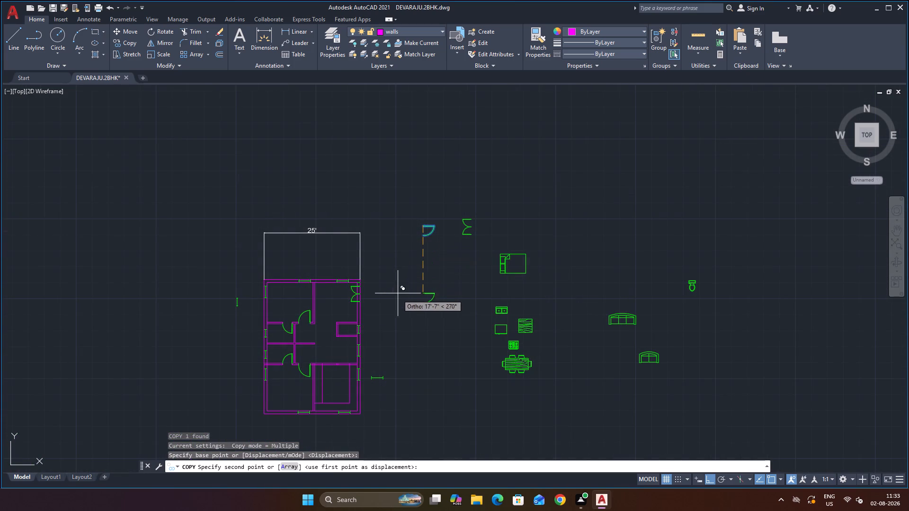
pyautogui.scroll(1, 322, 344)
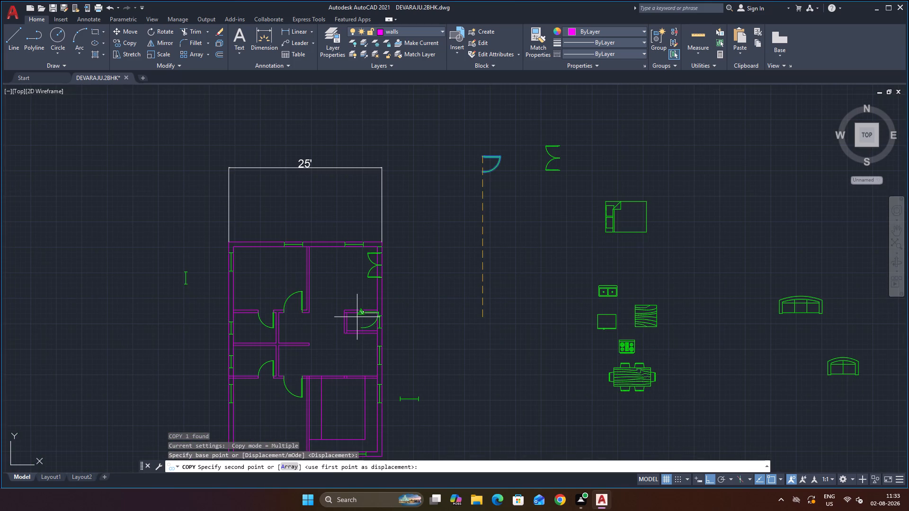
pyautogui.scroll(2, 357, 317)
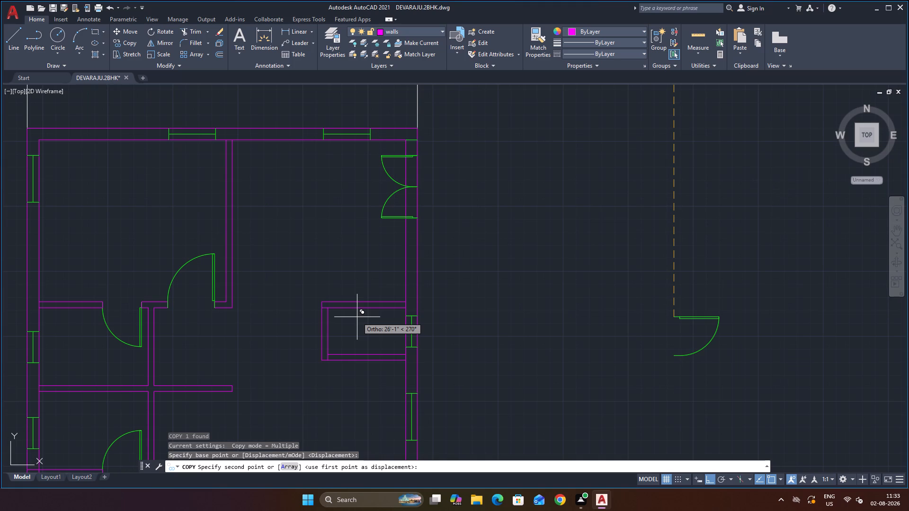
pyautogui.press('F8')
pyautogui.scroll(2, 335, 322)
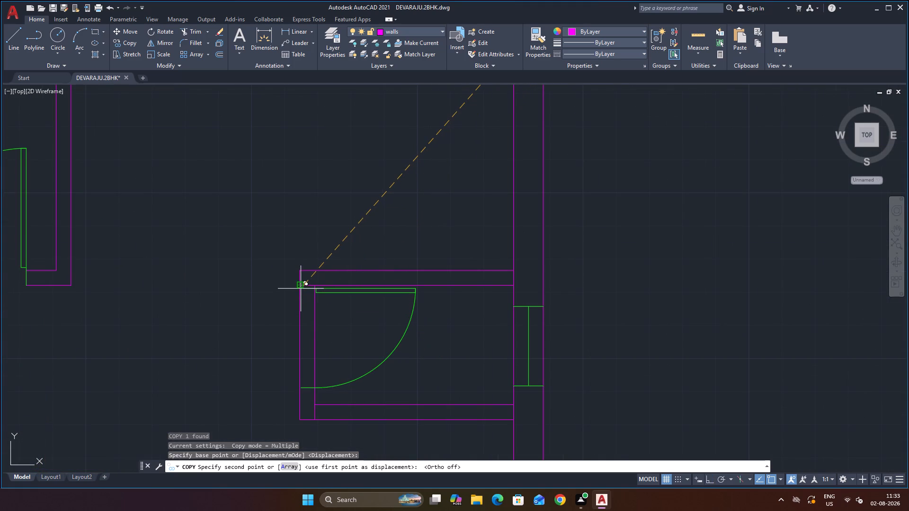
pyautogui.scroll(1, 300, 294)
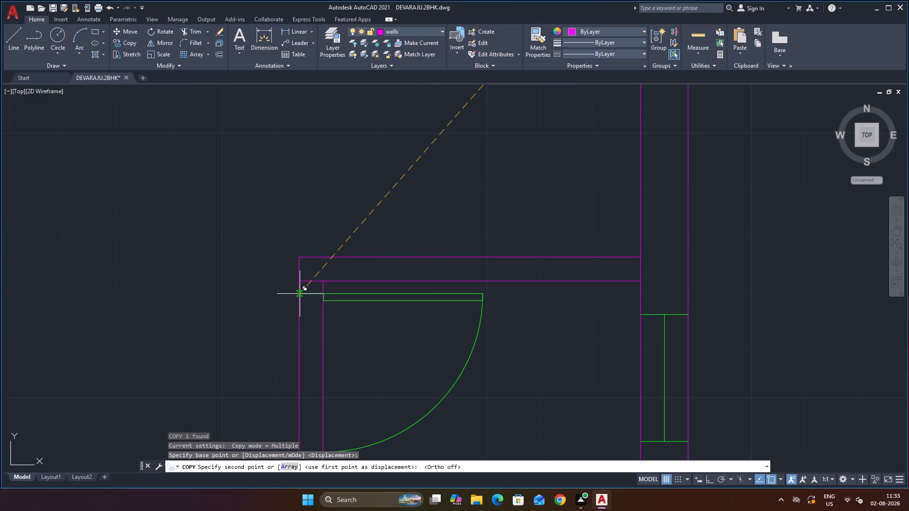
pyautogui.scroll(2, 301, 295)
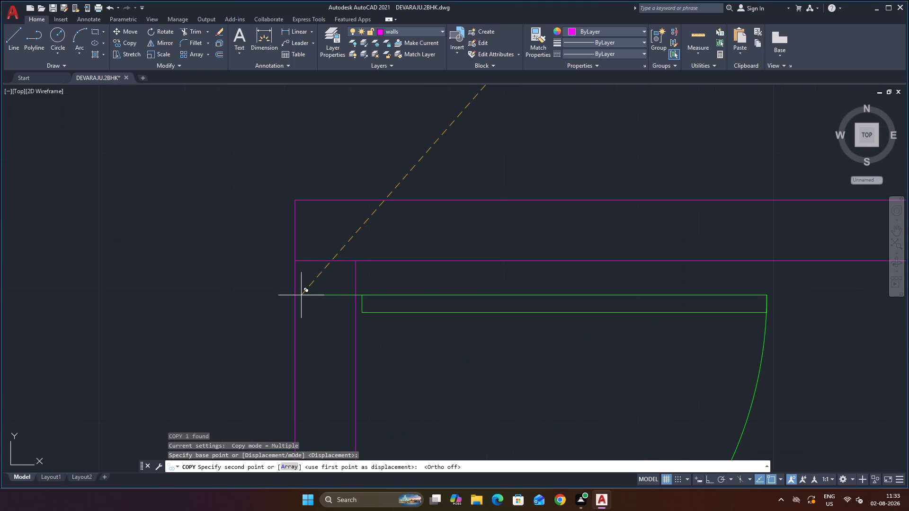
pyautogui.scroll(-2, 296, 289)
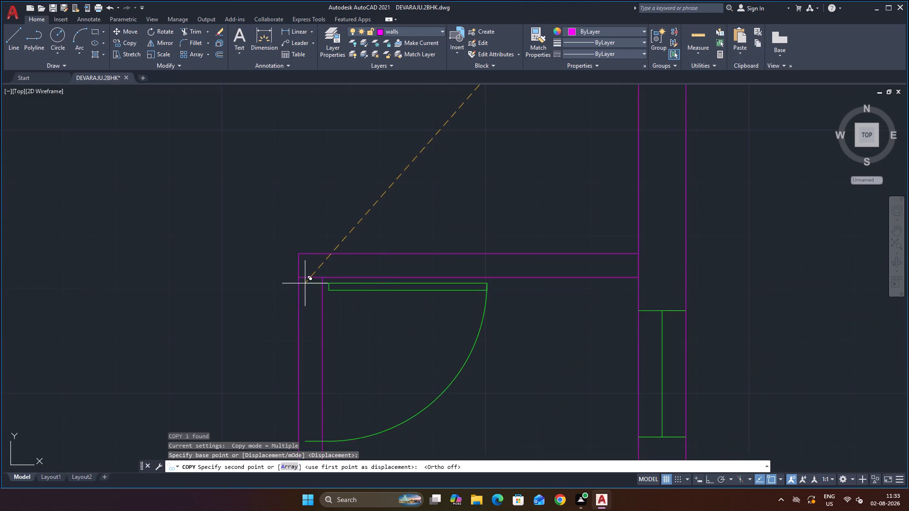
pyautogui.scroll(-2, 305, 283)
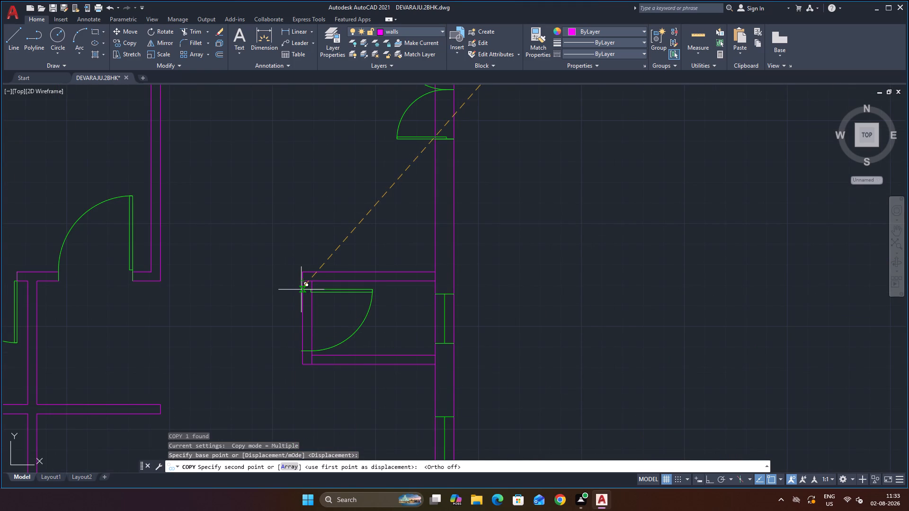
pyautogui.scroll(2, 302, 288)
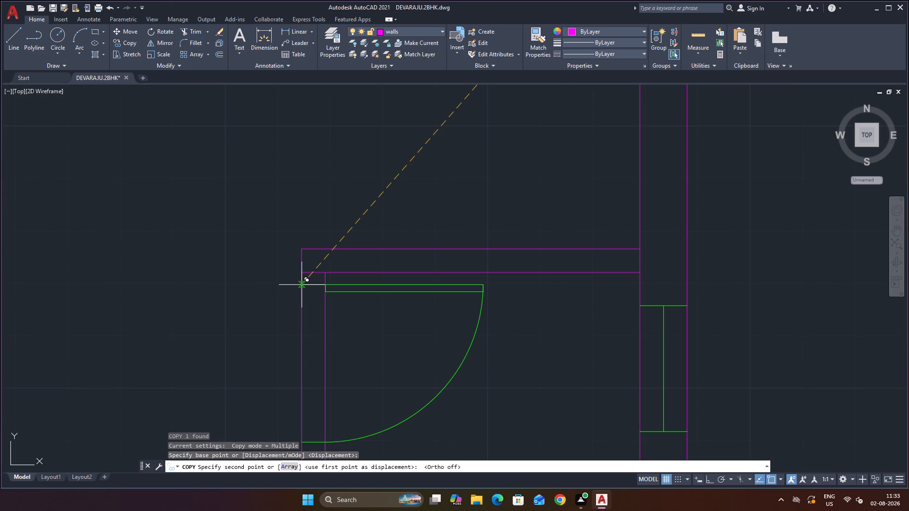
pyautogui.click(302, 285)
# Place another copy of the single door in the open space just outside the right exterior wall, beside the small room.
pyautogui.scroll(-2, 366, 237)
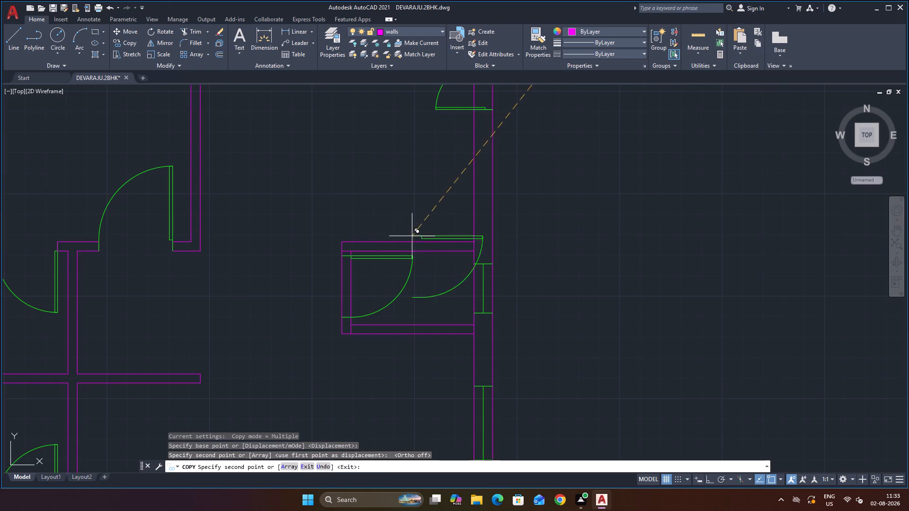
pyautogui.scroll(1, 422, 272)
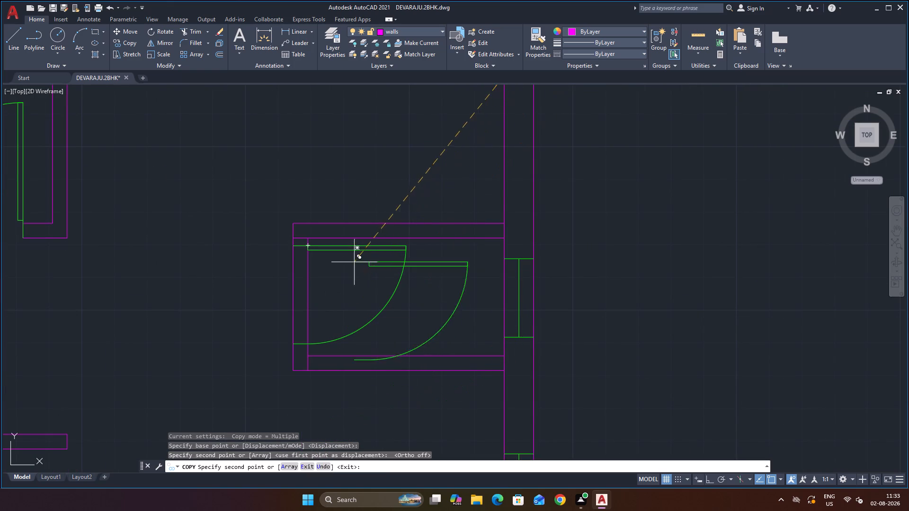
pyautogui.scroll(1, 360, 300)
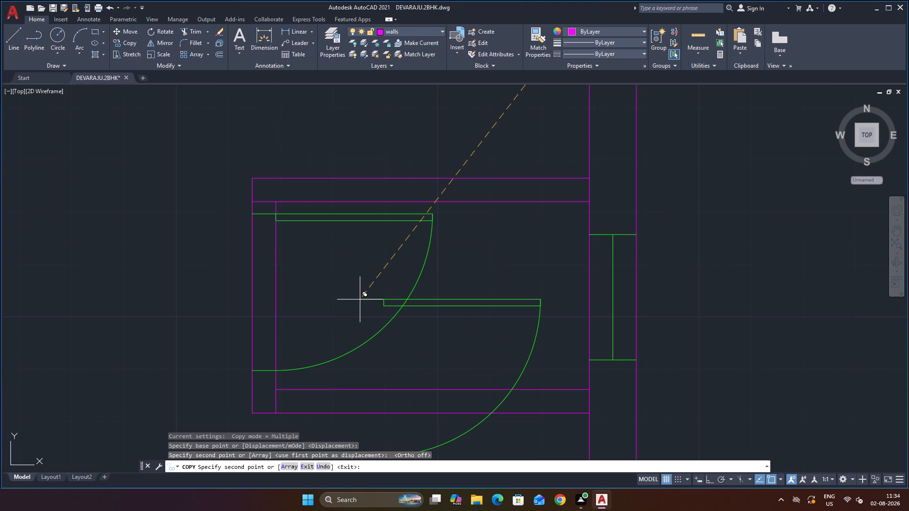
pyautogui.click(677, 207)
pyautogui.press('Escape')
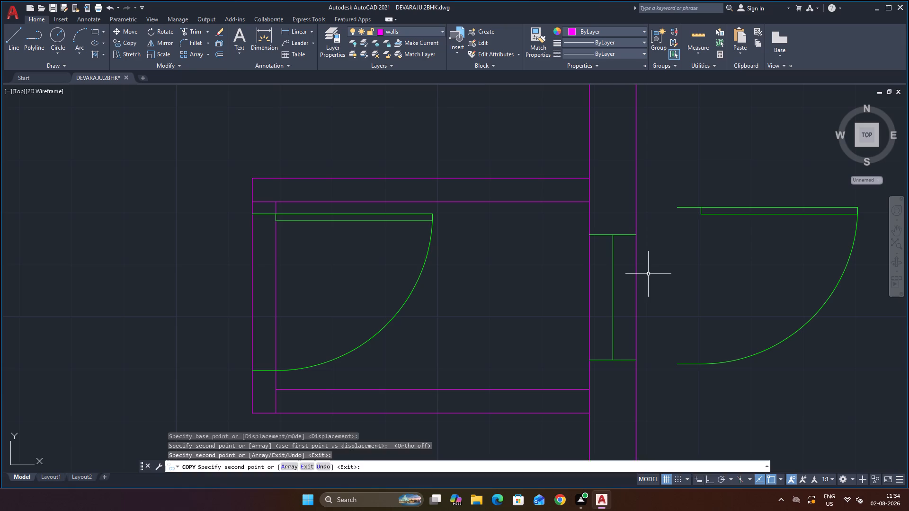
# Move the door copy out of the small room into the open space left of its left wall.
pyautogui.click(355, 352)
pyautogui.click(356, 349)
pyautogui.click(365, 343)
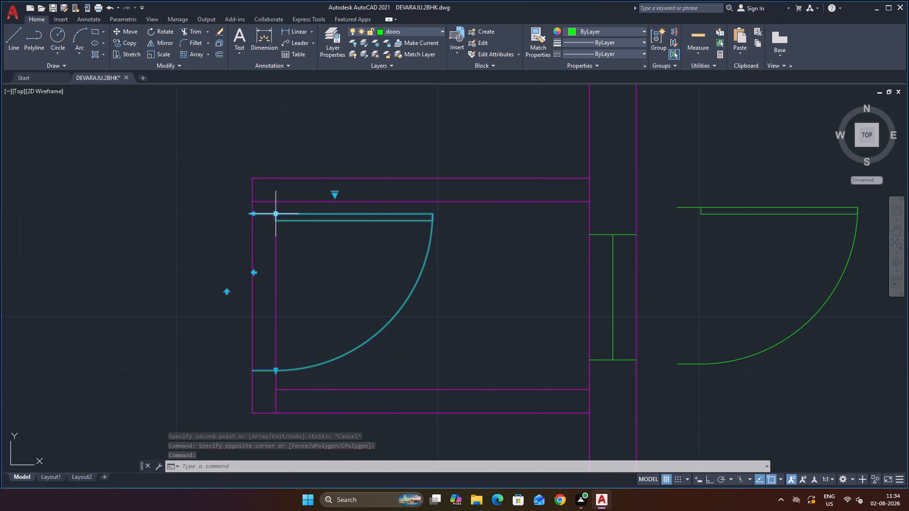
pyautogui.moveTo(274, 214); pyautogui.dragTo(51, 202)
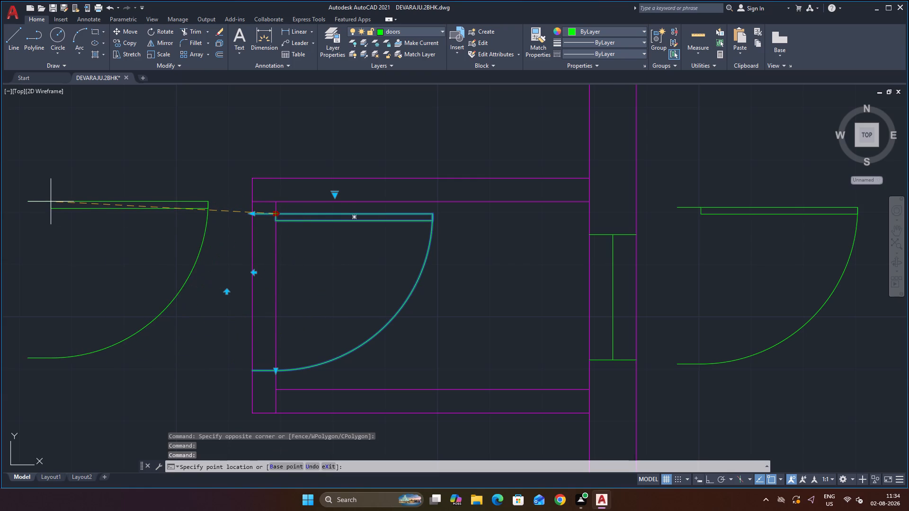
pyautogui.click(51, 202)
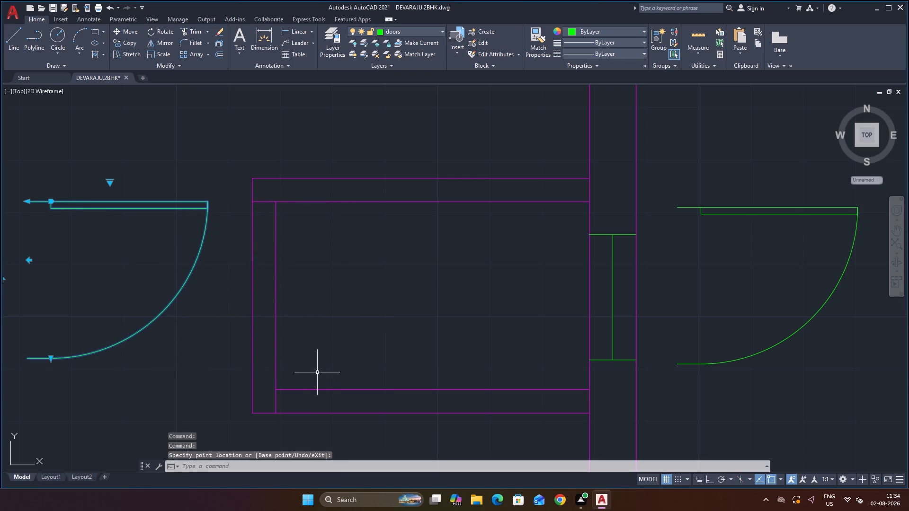
pyautogui.press('Escape')
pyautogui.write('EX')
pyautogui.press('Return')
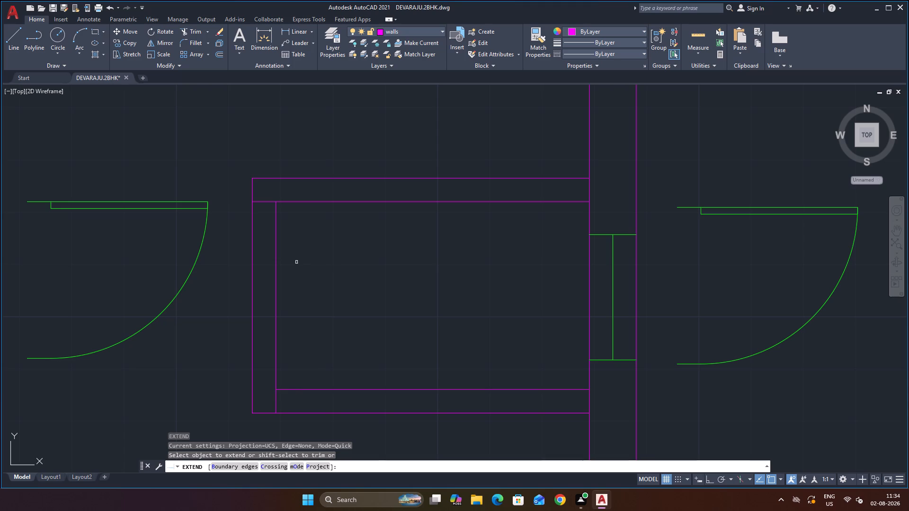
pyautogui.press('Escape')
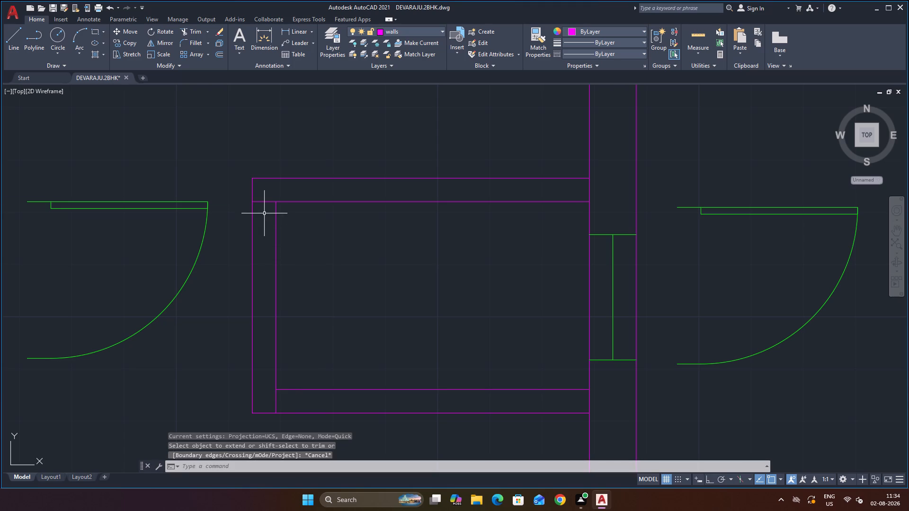
# Offset the inner line of the small room's top wall 4.5" downward to mark the door opening's upper jamb.
pyautogui.press('o')
pyautogui.press('Return')
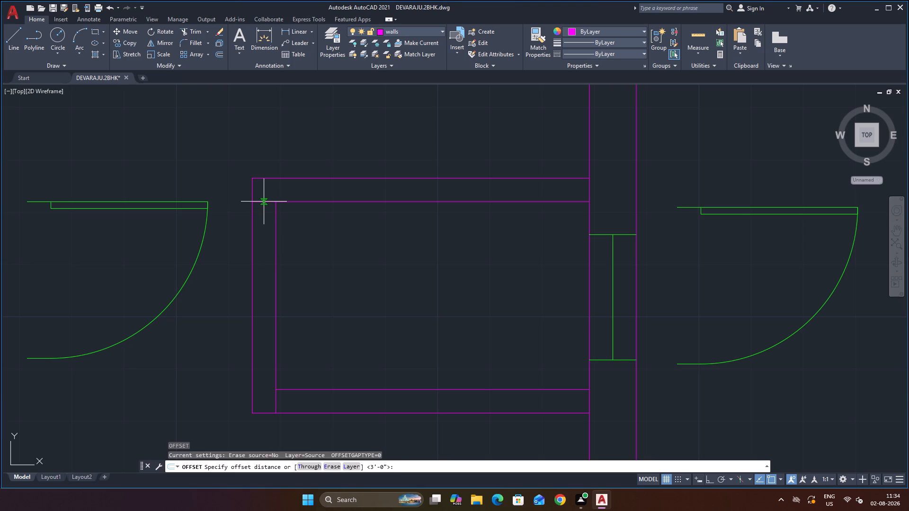
pyautogui.write('4.5')
pyautogui.press('Return')
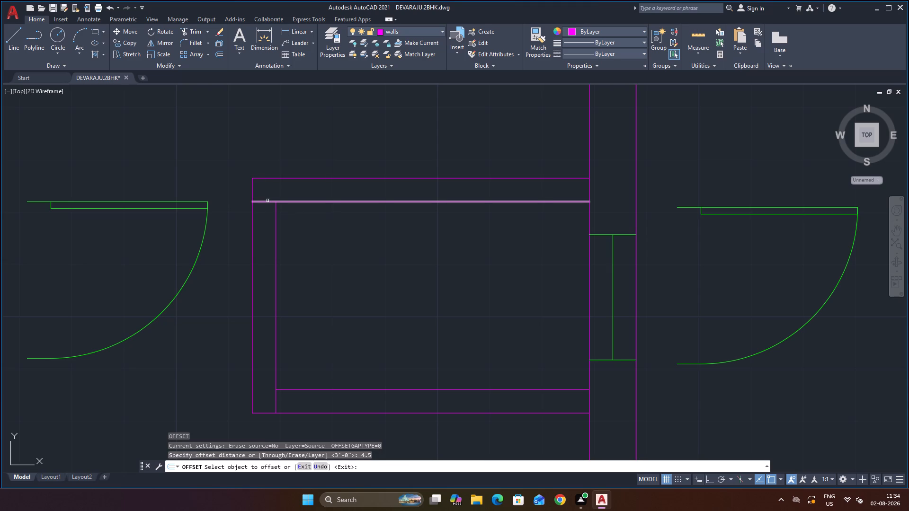
pyautogui.click(267, 202)
pyautogui.click(268, 220)
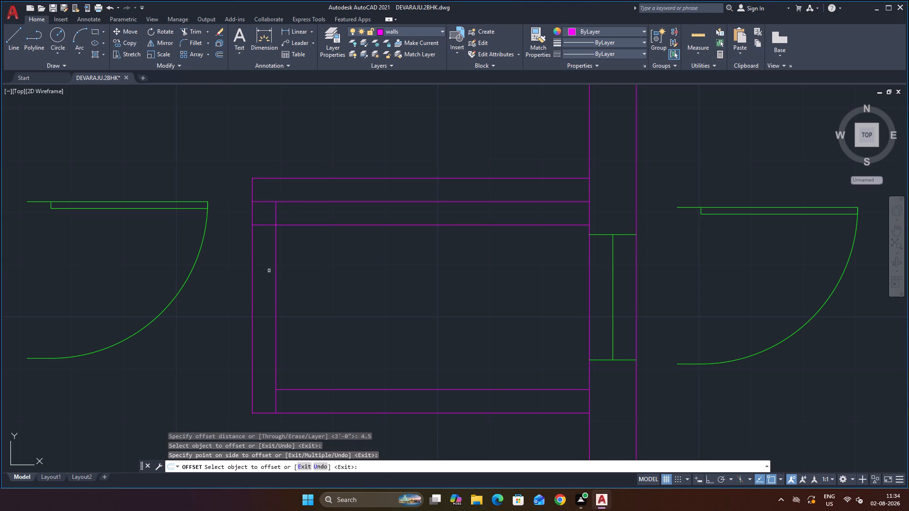
pyautogui.press('Escape')
# Offset the upper jamb line 2'6" downward to mark the lower jamb of the small room's door opening.
pyautogui.press('space')
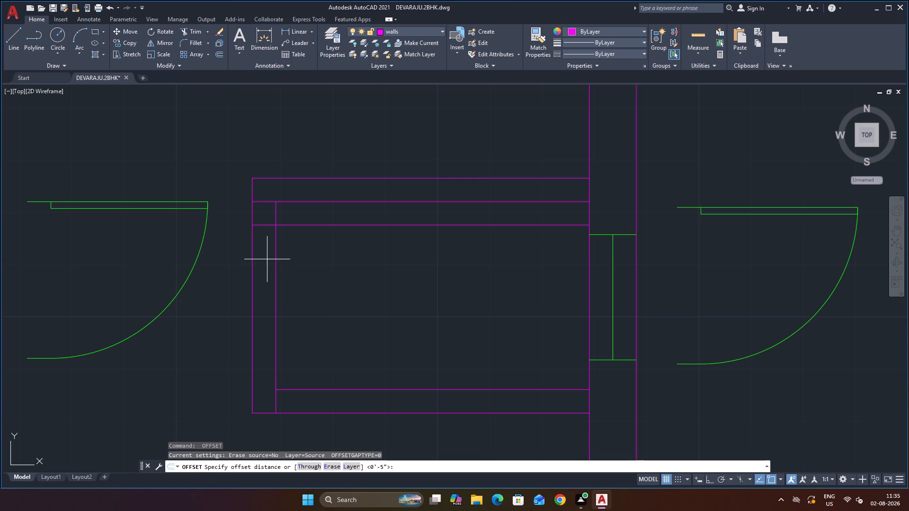
pyautogui.write("2'6")
pyautogui.press('Return')
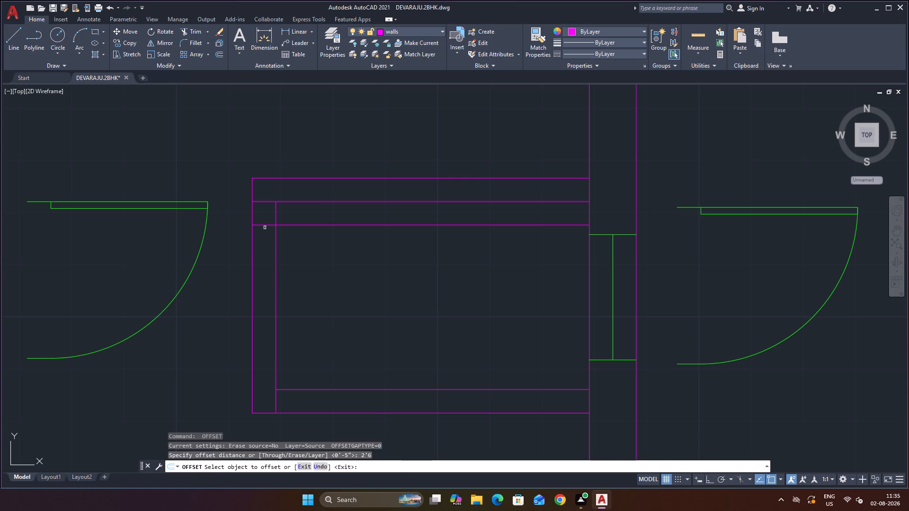
pyautogui.click(265, 224)
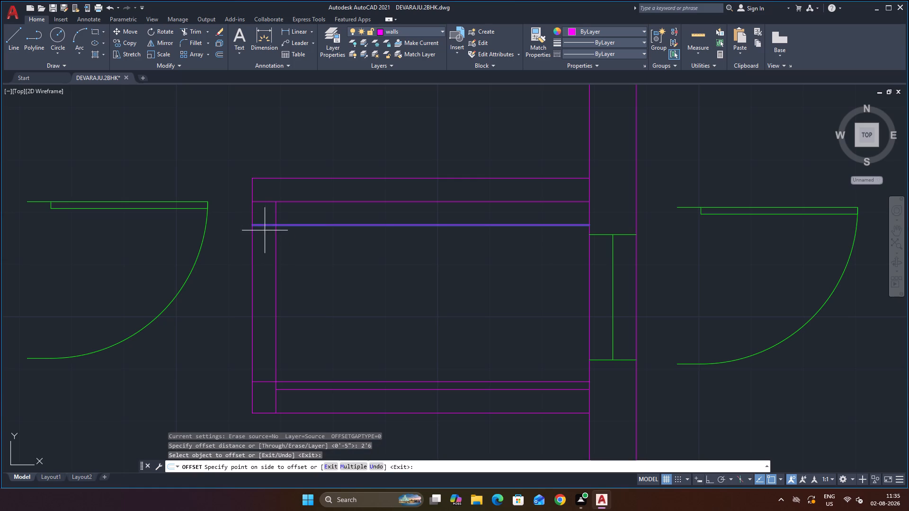
pyautogui.click(267, 259)
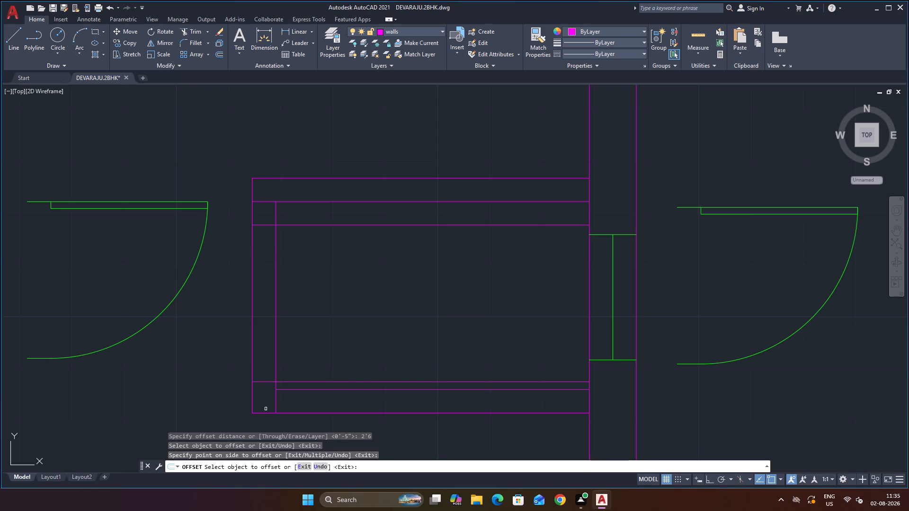
# Draw a line extending the bottom wall's inner line across the left wall to its outer face.
pyautogui.scroll(2, 266, 409)
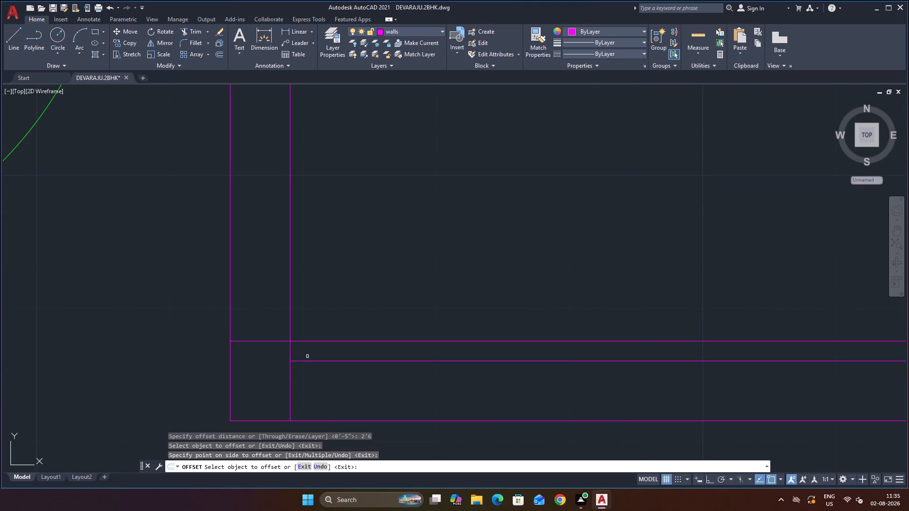
pyautogui.click(16, 53)
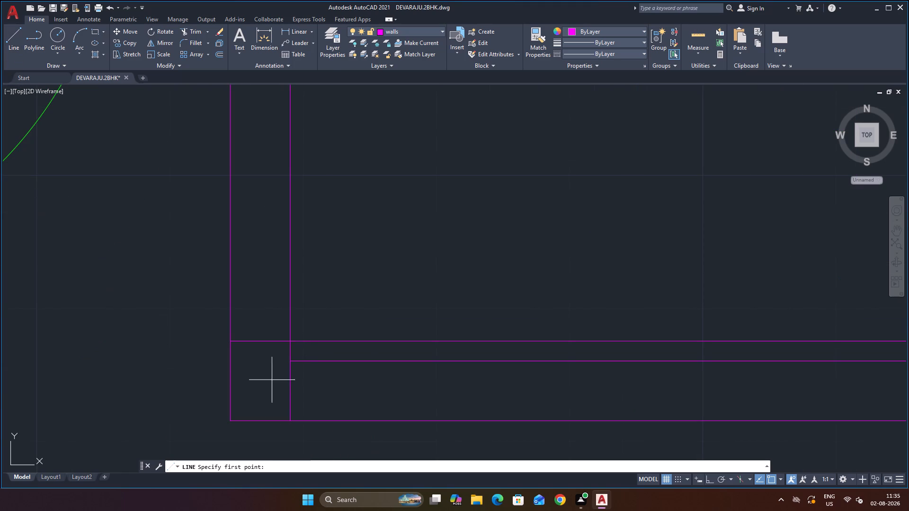
pyautogui.click(291, 362)
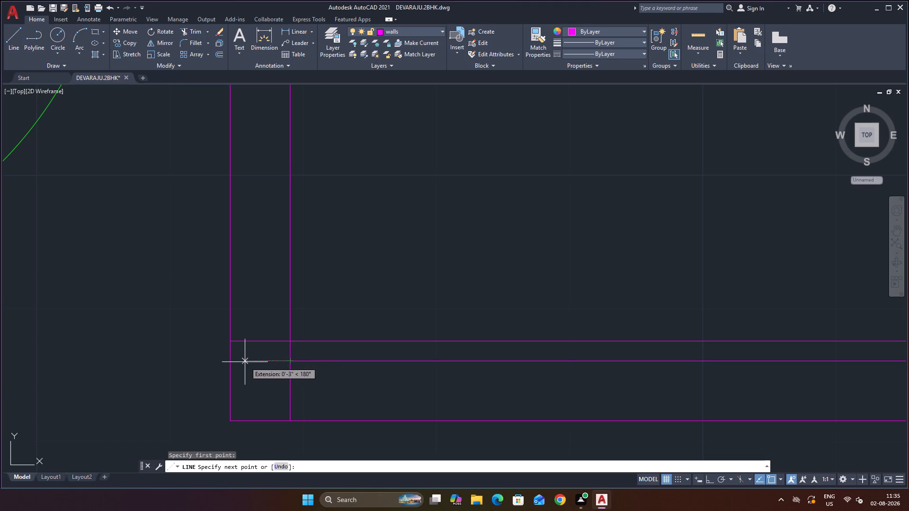
pyautogui.click(230, 361)
pyautogui.press('Escape')
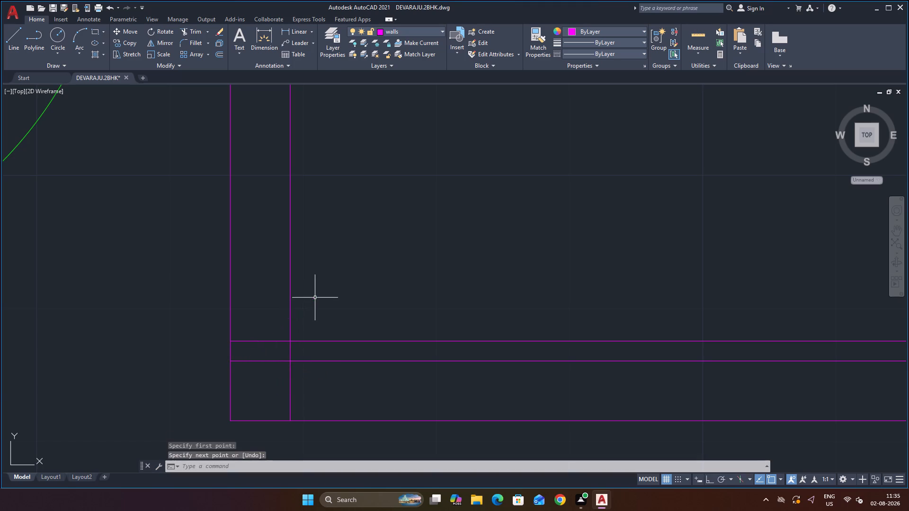
# Trim both jamb lines inside the small room and cut away the left wall's two faces between the jambs.
pyautogui.scroll(-2, 332, 330)
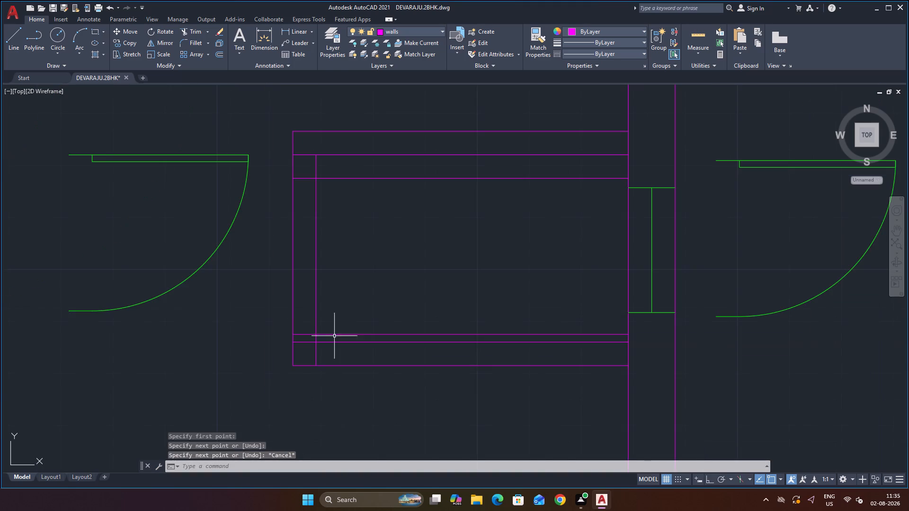
pyautogui.scroll(1, 363, 352)
pyautogui.write('TR')
pyautogui.press('Return')
pyautogui.click(367, 317)
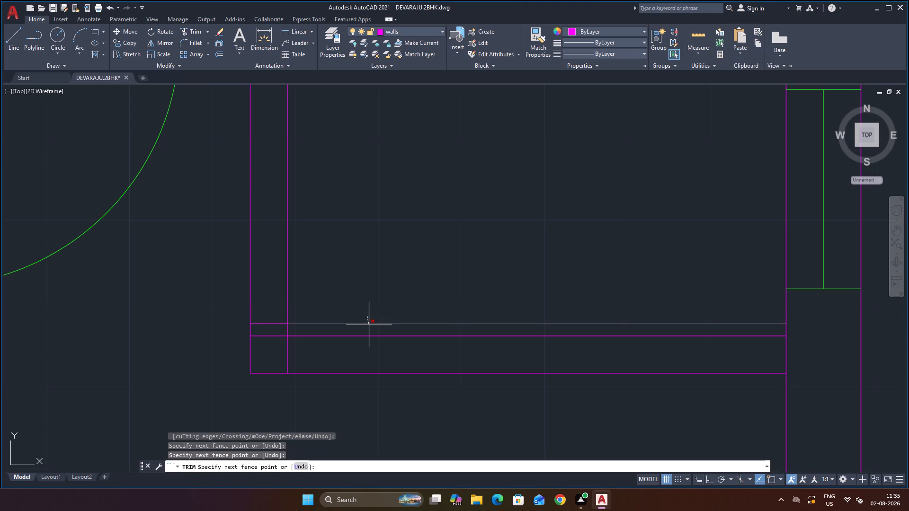
pyautogui.click(369, 325)
pyautogui.scroll(-3, 378, 288)
pyautogui.scroll(1, 383, 241)
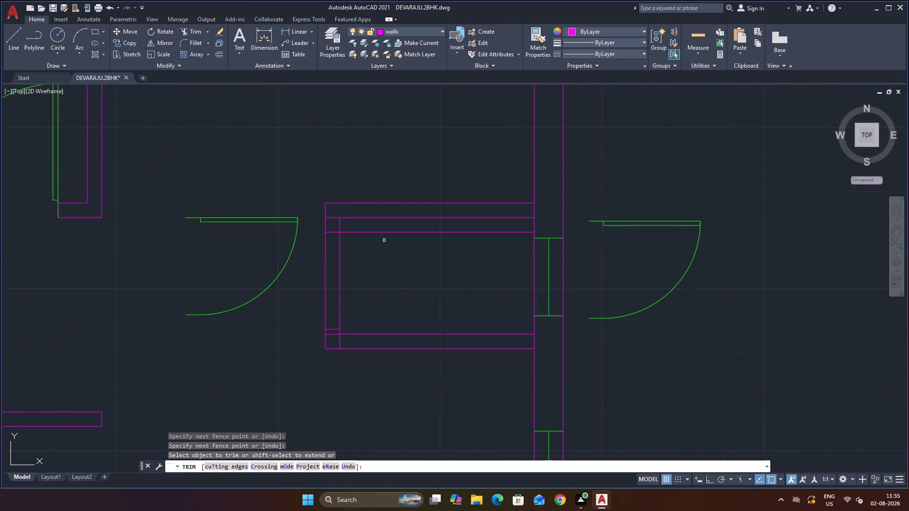
pyautogui.click(384, 232)
pyautogui.click(359, 271)
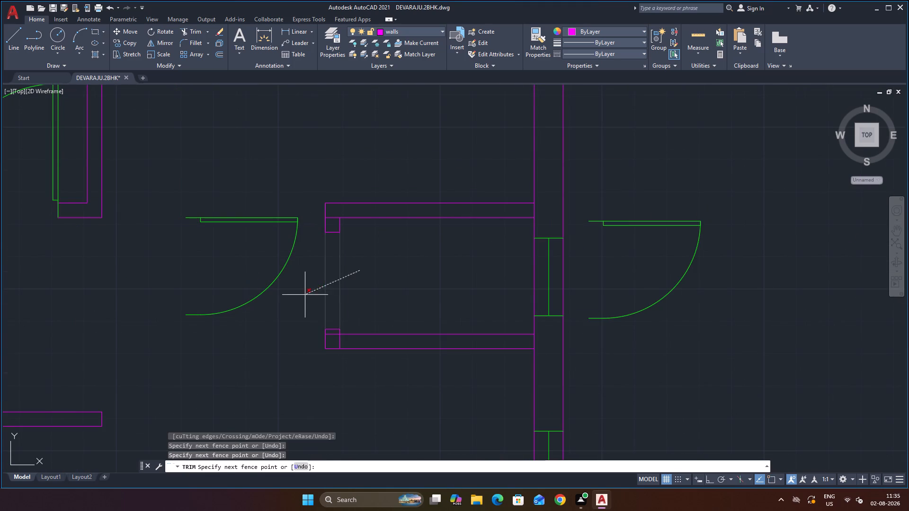
pyautogui.click(305, 295)
# Trim the left wall's inner line where it crosses the bottom wall's thickness at the small room's lower corner.
pyautogui.scroll(2, 326, 351)
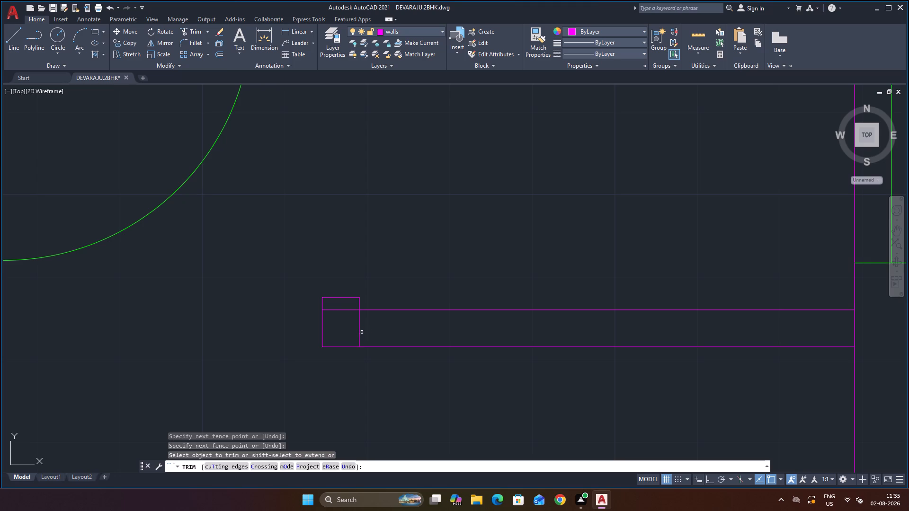
pyautogui.click(359, 329)
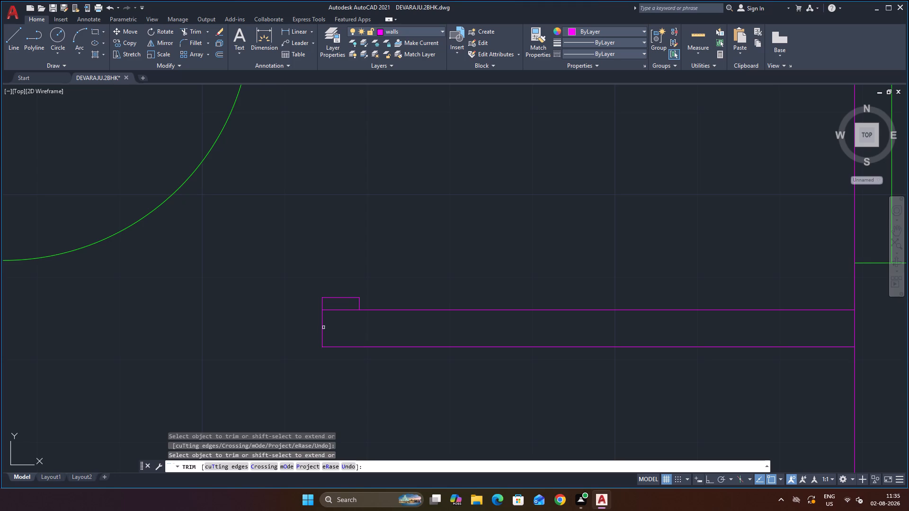
pyautogui.scroll(-2, 362, 265)
pyautogui.scroll(1, 363, 269)
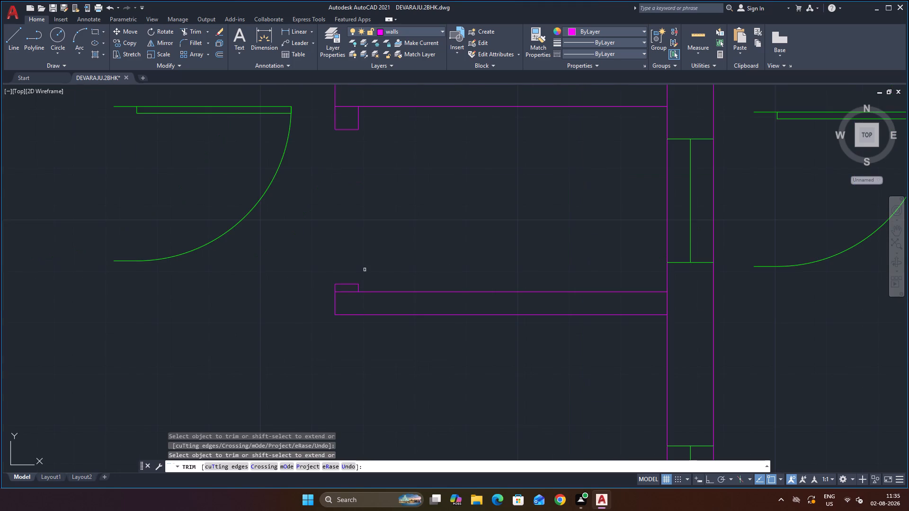
pyautogui.scroll(-1, 365, 270)
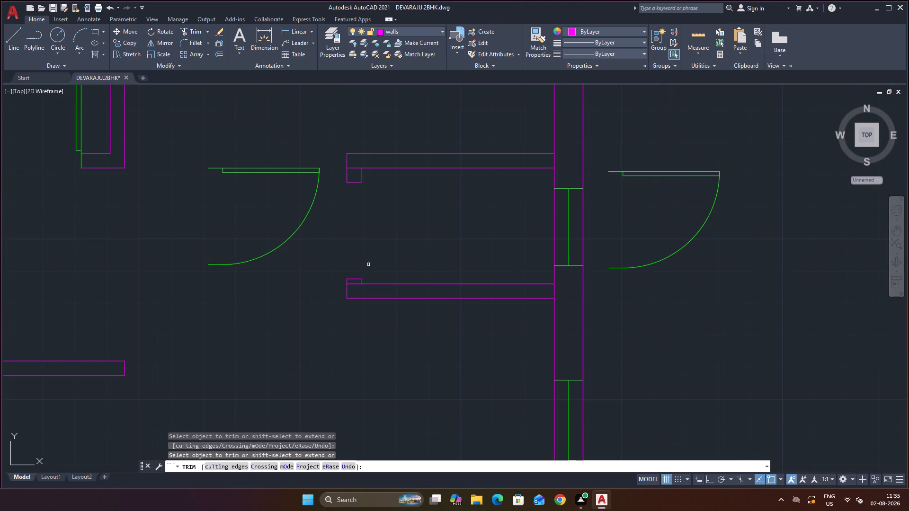
pyautogui.press('Escape')
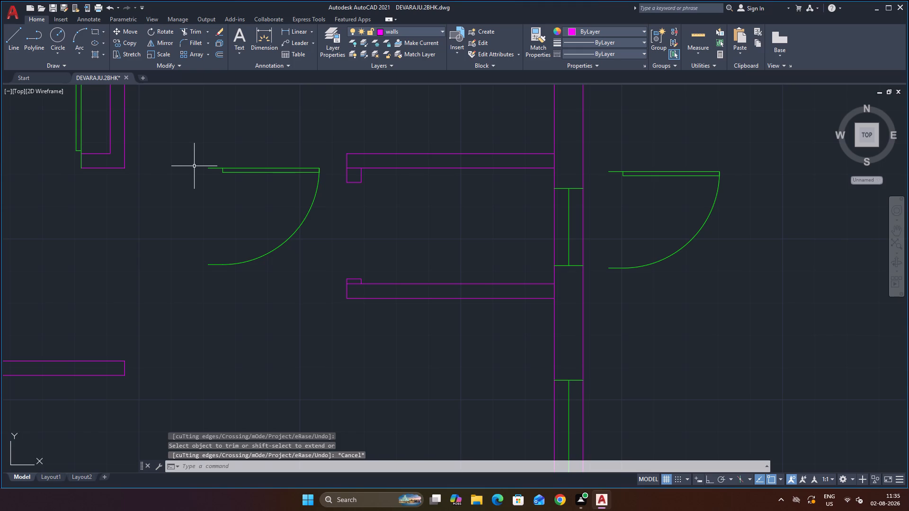
# Move the single door by its upper hinge-side end onto the outer end of the small room's upper jamb.
pyautogui.press('m')
pyautogui.press('Return')
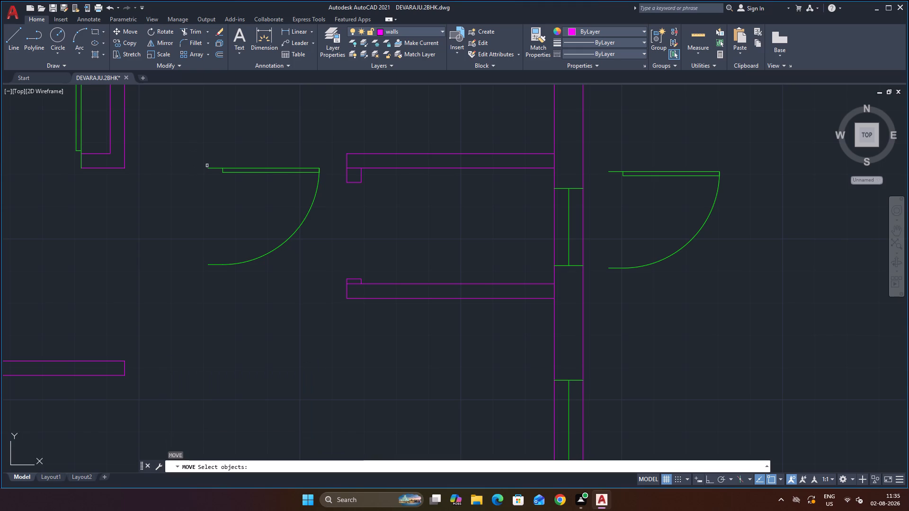
pyautogui.click(208, 167)
pyautogui.press('Return')
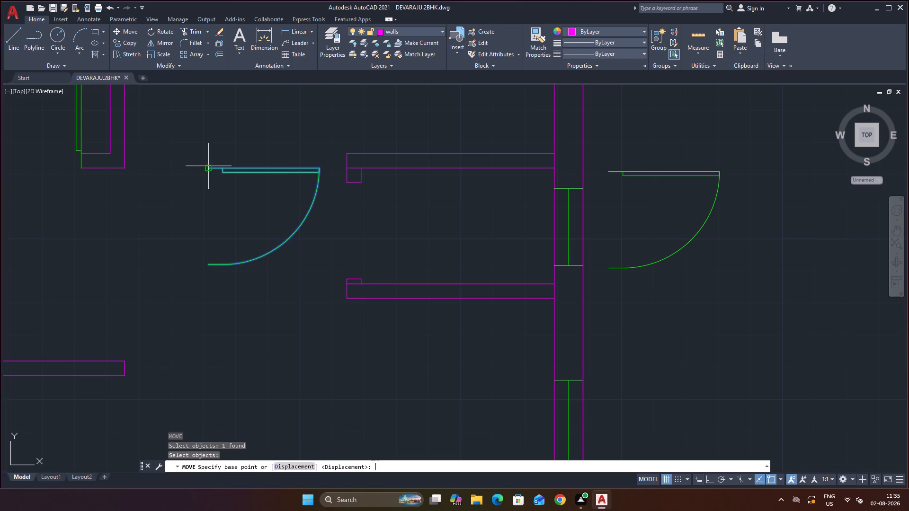
pyautogui.click(209, 169)
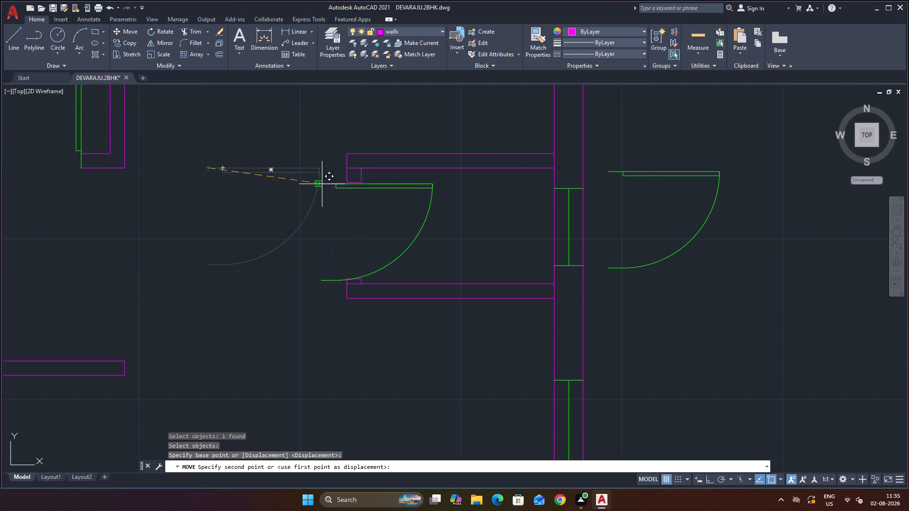
pyautogui.click(348, 185)
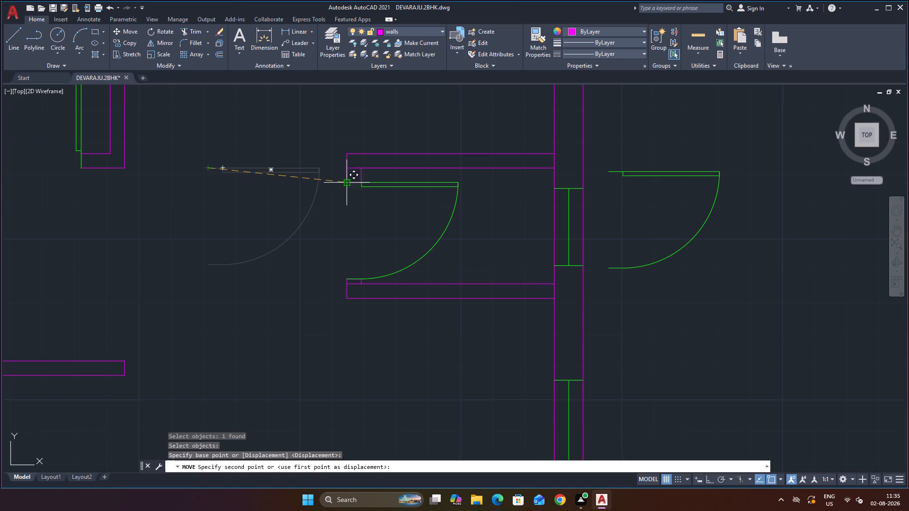
# Look over the whole floor plan and the furniture blocks laid out beside it.
pyautogui.scroll(-2, 443, 259)
pyautogui.scroll(-1, 502, 336)
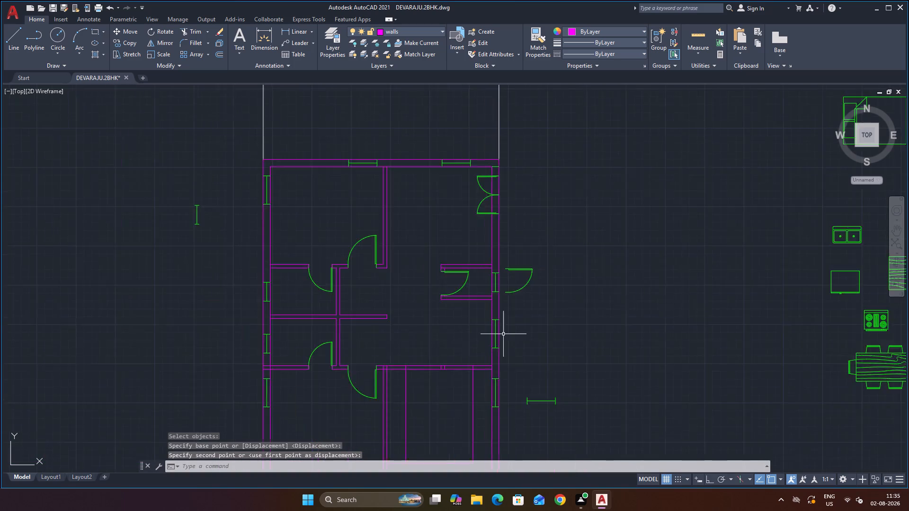
pyautogui.scroll(-2, 503, 334)
pyautogui.scroll(2, 560, 342)
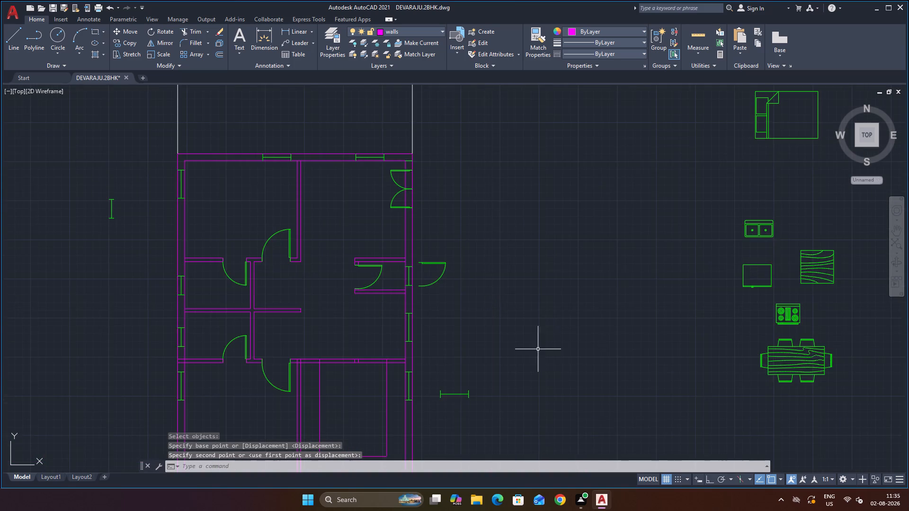
pyautogui.scroll(-3, 526, 354)
pyautogui.scroll(3, 524, 373)
pyautogui.scroll(-2, 504, 368)
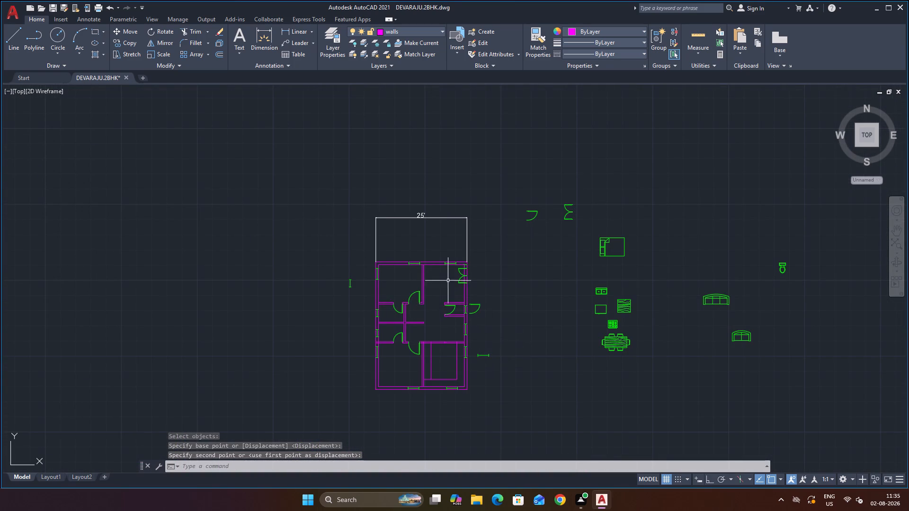
pyautogui.scroll(1, 437, 268)
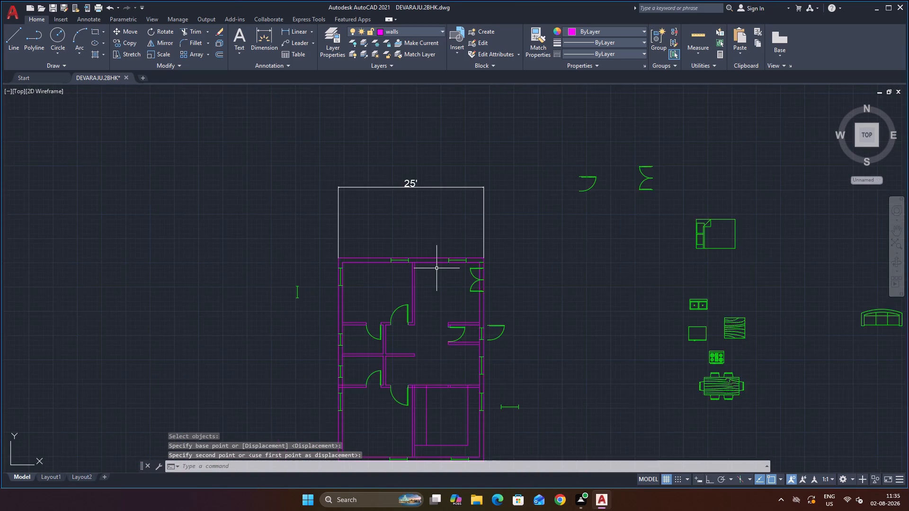
pyautogui.scroll(1, 437, 268)
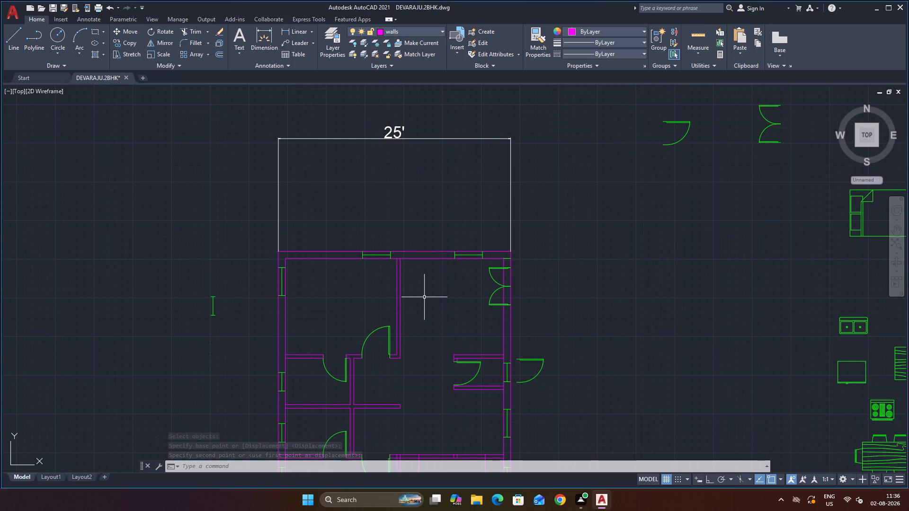
pyautogui.scroll(-2, 427, 304)
pyautogui.scroll(1, 458, 364)
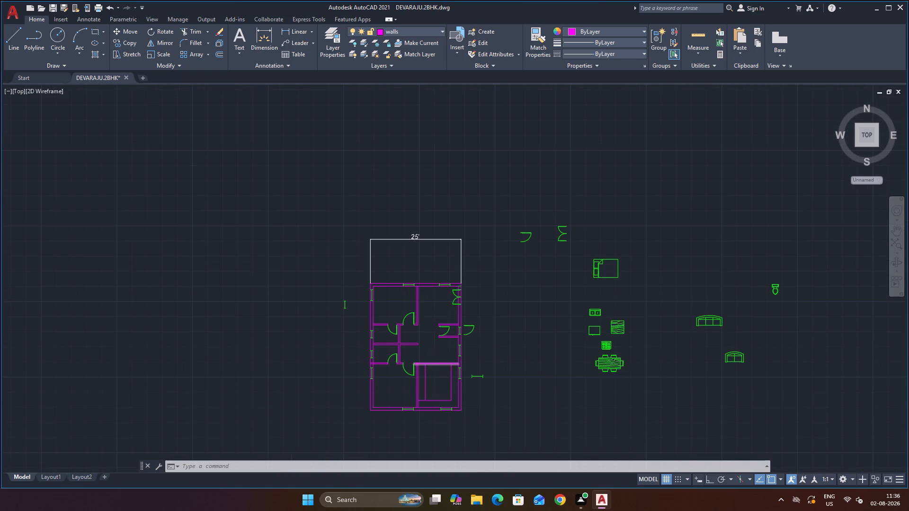
pyautogui.scroll(-2, 517, 358)
pyautogui.scroll(1, 549, 389)
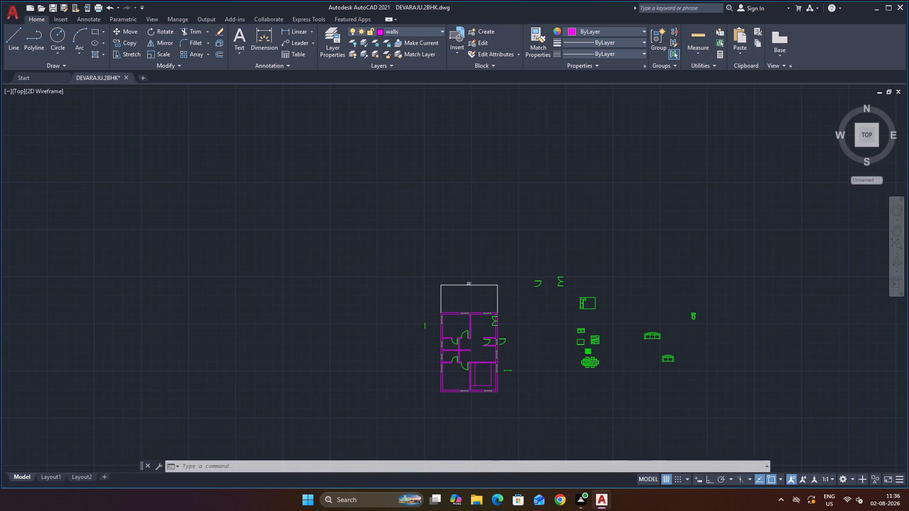
# Move the six-seat dining table by its tabletop's upper-left corner into the open dining space directly above the kitchen.
pyautogui.scroll(2, 486, 392)
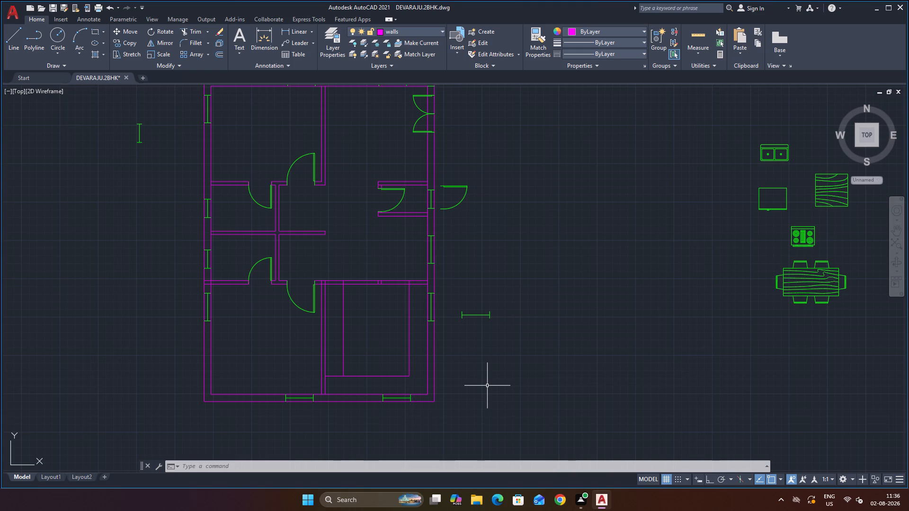
pyautogui.click(800, 276)
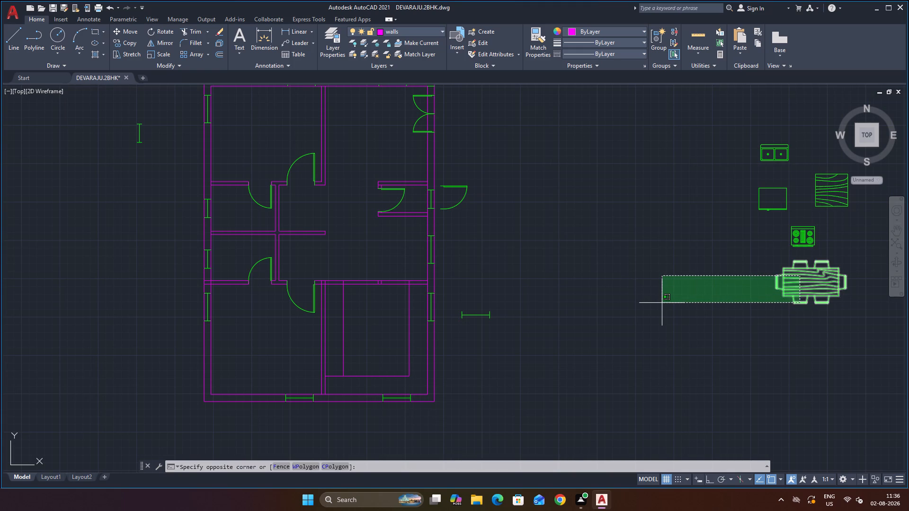
pyautogui.press('Escape')
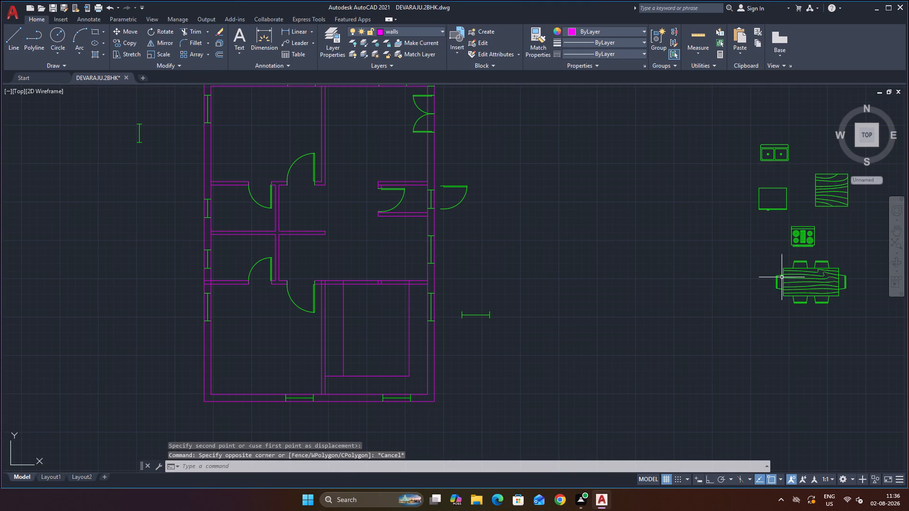
pyautogui.click(784, 274)
pyautogui.press('m')
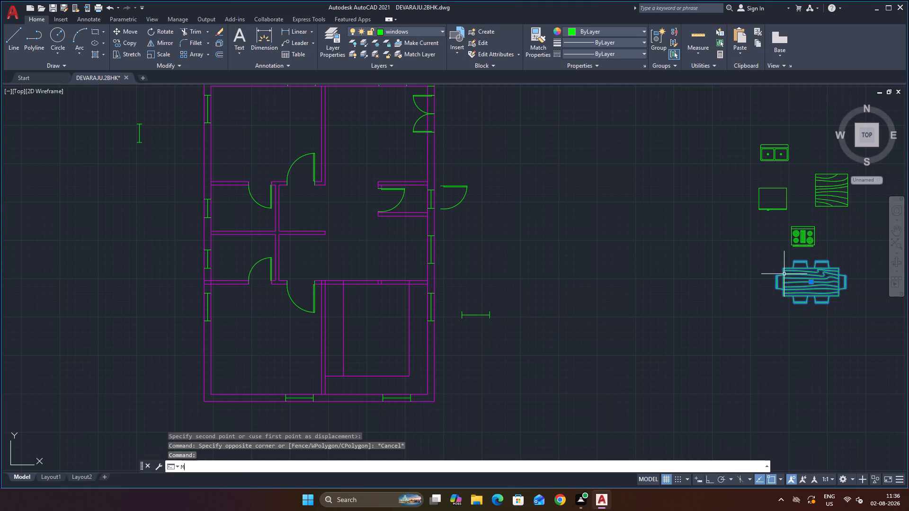
pyautogui.press('Return')
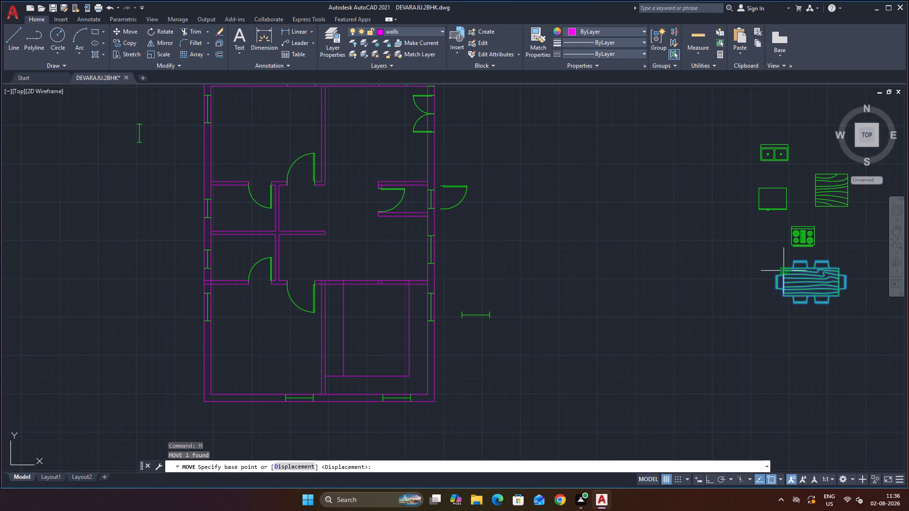
pyautogui.click(781, 270)
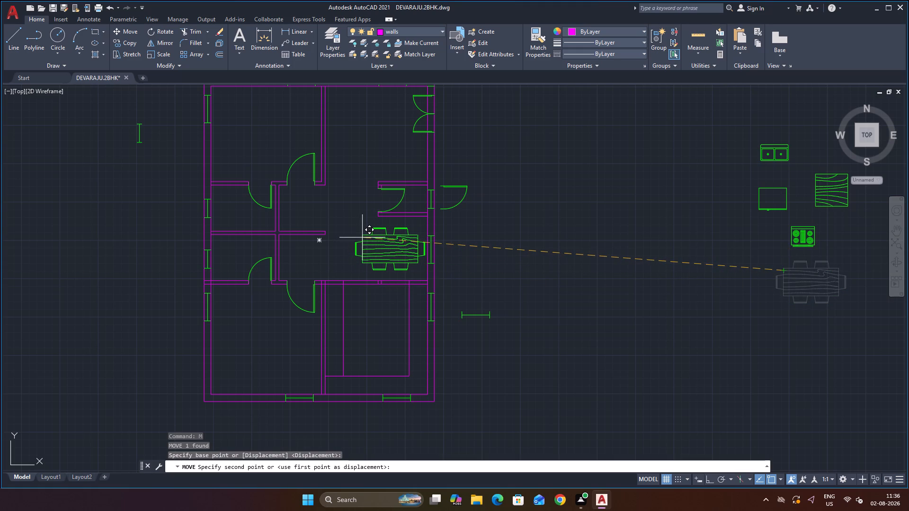
pyautogui.click(357, 238)
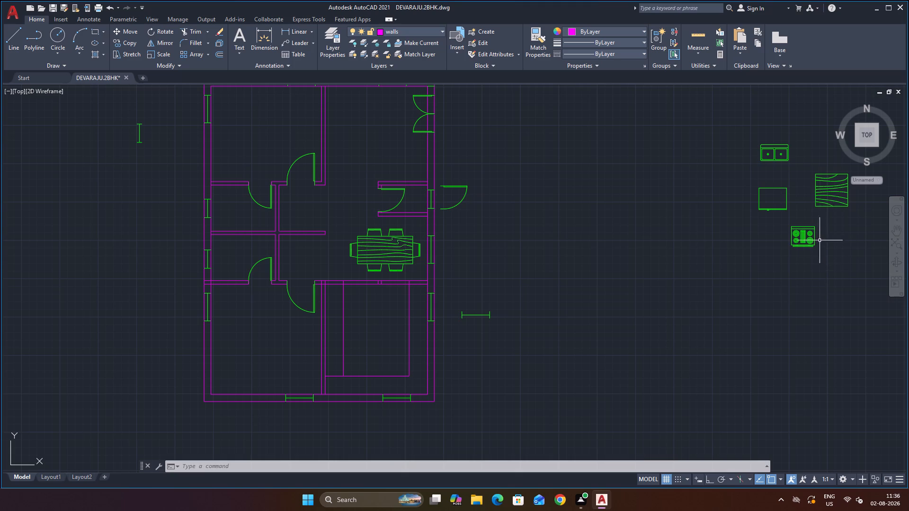
# Rotate the double-bowl sink 90° counterclockwise about its upper-left corner.
pyautogui.click(781, 147)
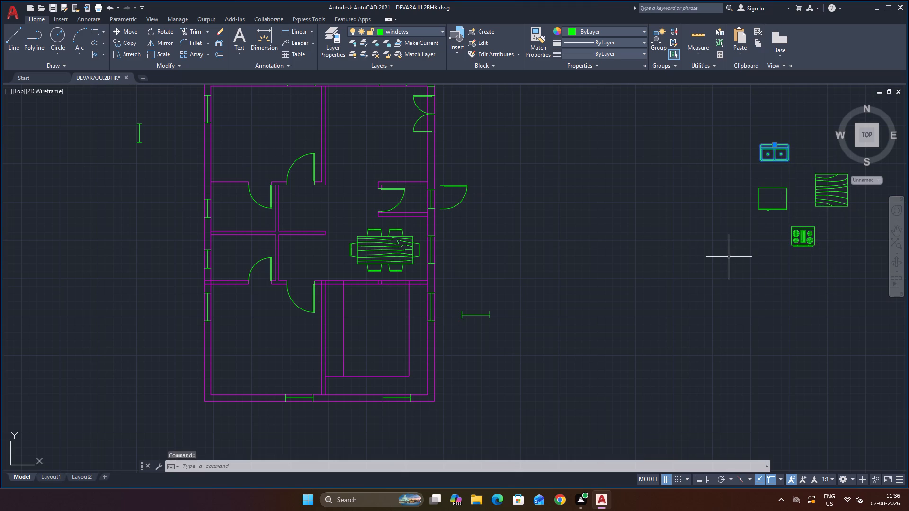
pyautogui.write('RO')
pyautogui.press('Return')
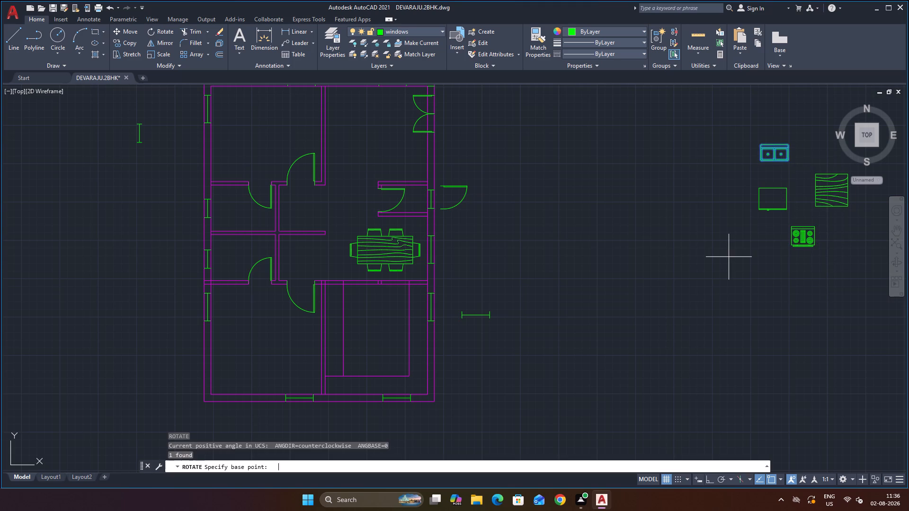
pyautogui.click(761, 144)
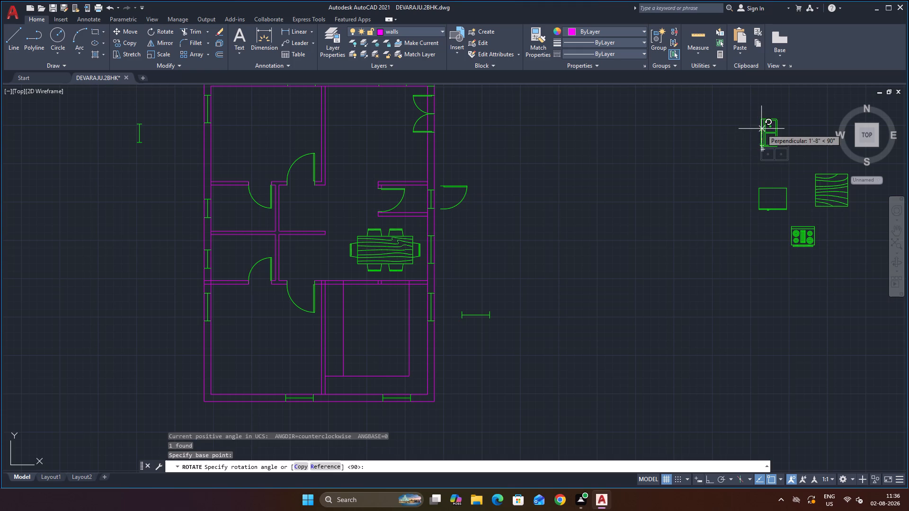
pyautogui.click(761, 124)
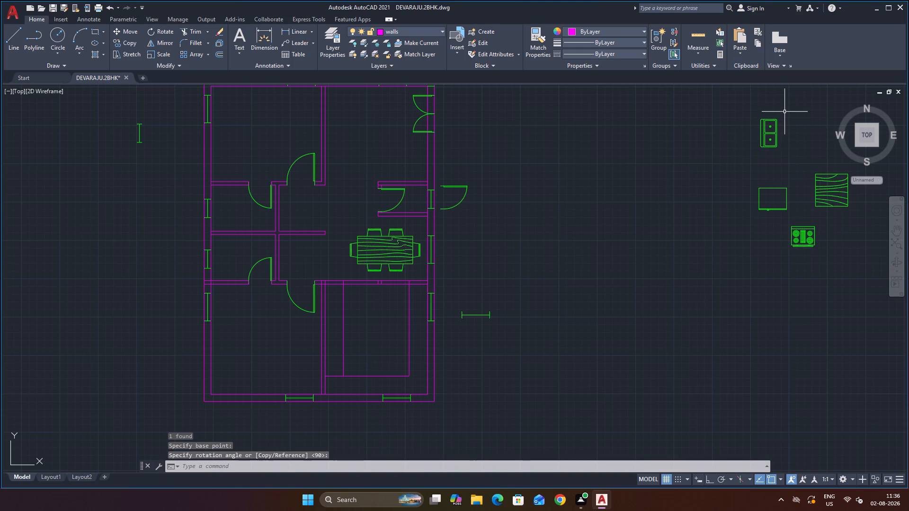
# Move the rotated sink onto the counter strip in the kitchen's upper-right corner, beside the right wall's window.
pyautogui.click(768, 145)
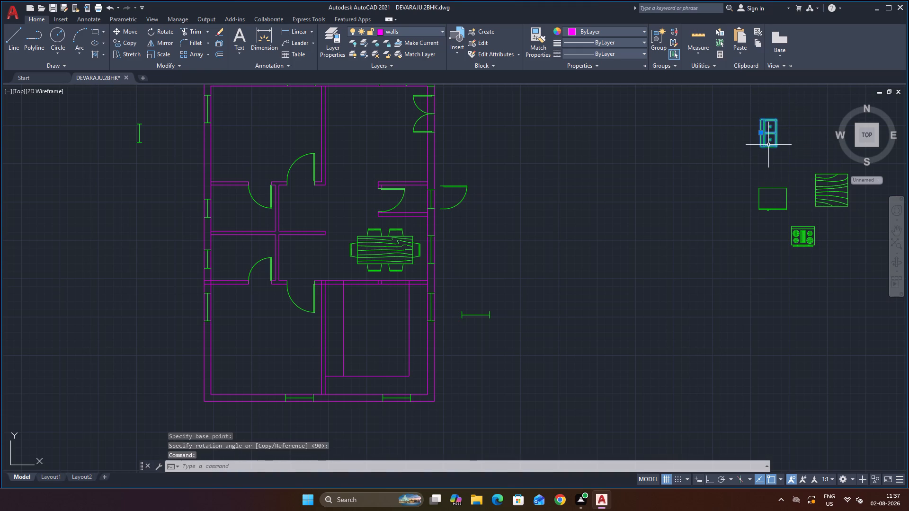
pyautogui.press('m')
pyautogui.press('Return')
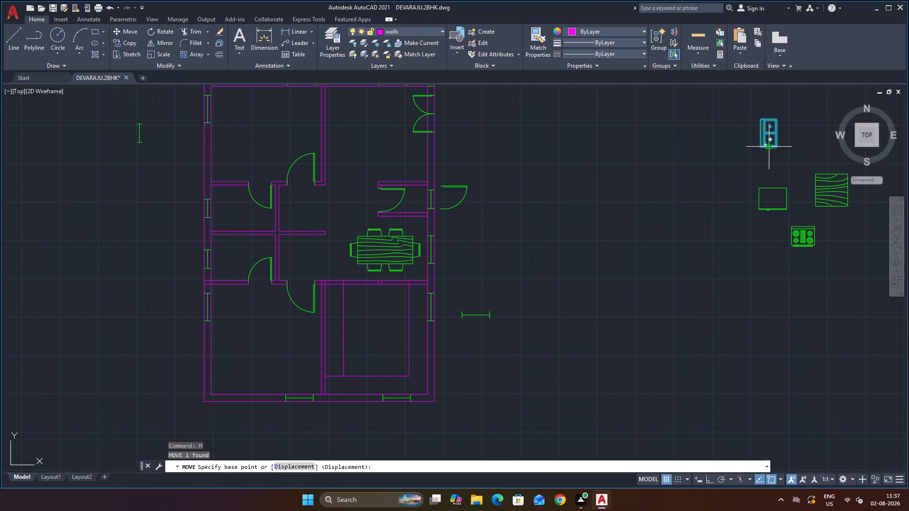
pyautogui.scroll(1, 786, 161)
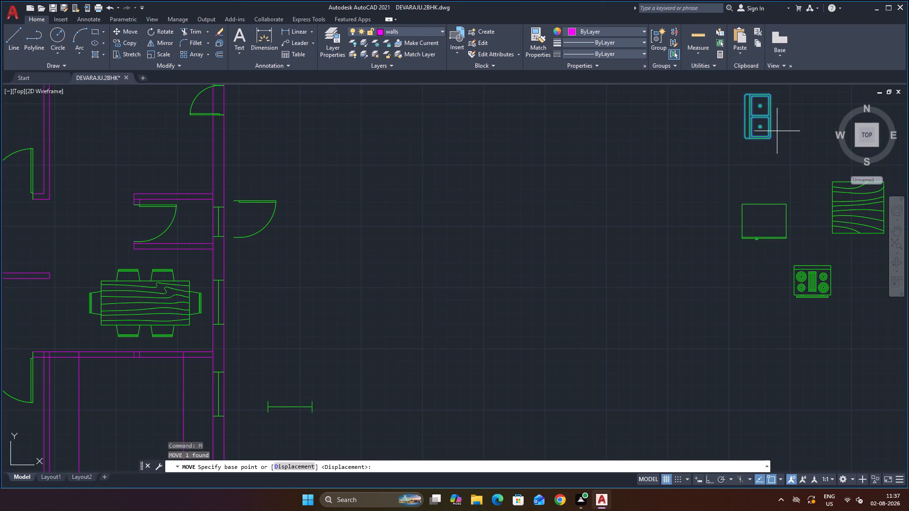
pyautogui.click(773, 132)
pyautogui.scroll(-1, 544, 244)
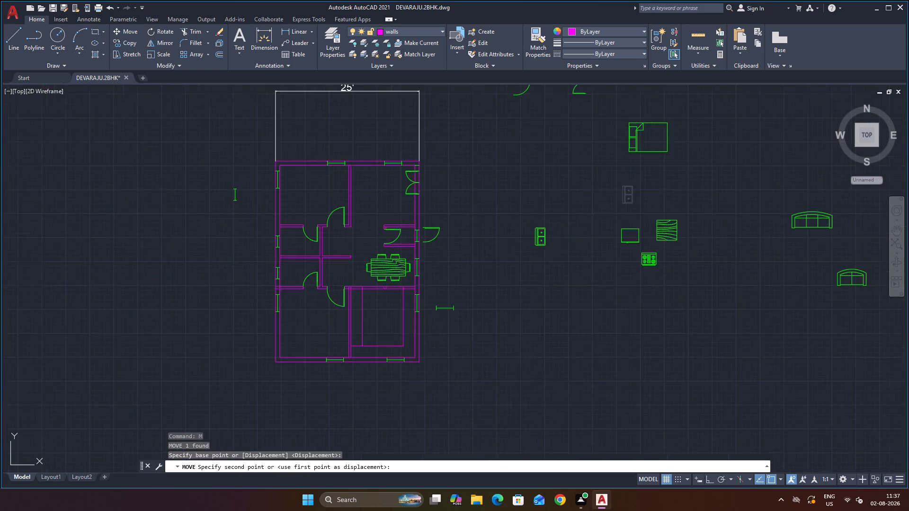
pyautogui.scroll(-2, 544, 244)
pyautogui.scroll(4, 460, 288)
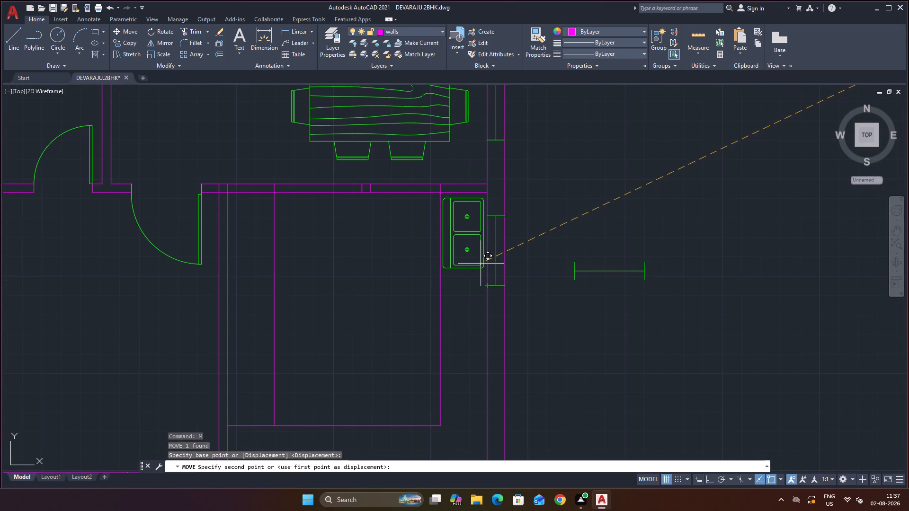
pyautogui.scroll(1, 481, 264)
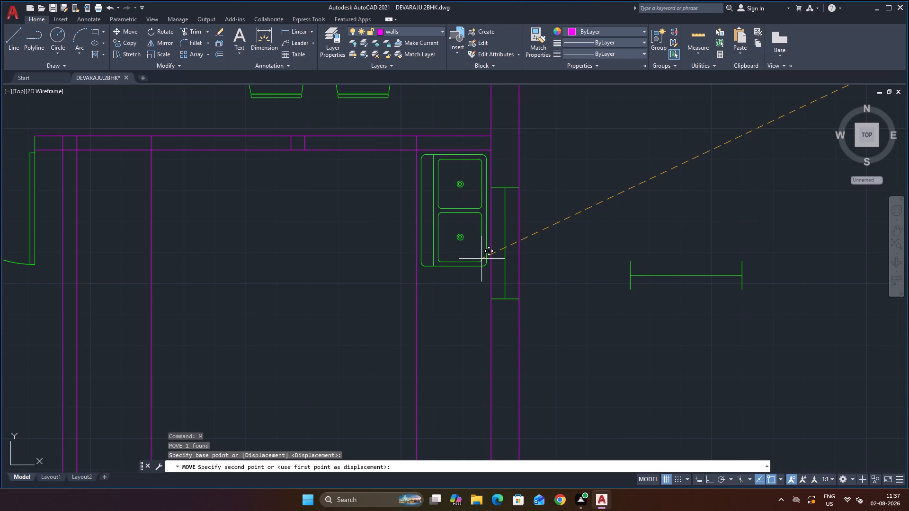
pyautogui.click(481, 259)
# Rotate the four-burner stove about its lower-right corner.
pyautogui.scroll(-1, 582, 250)
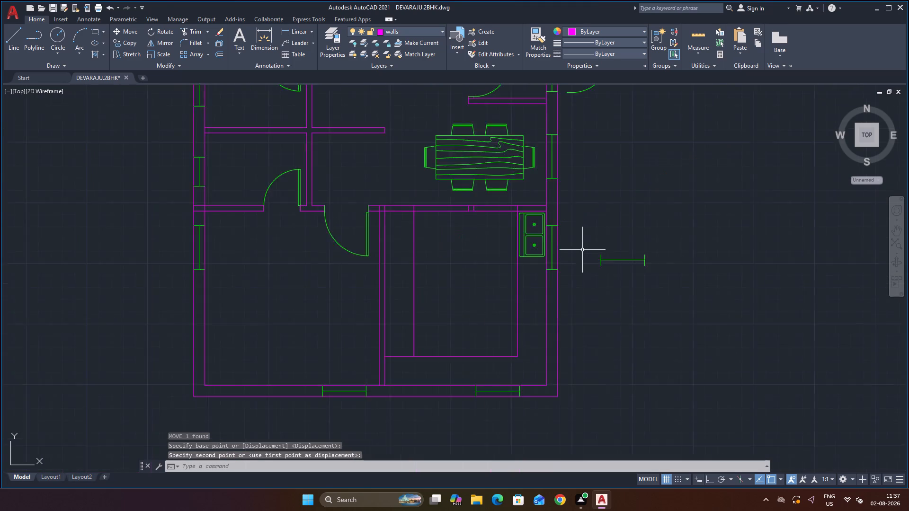
pyautogui.scroll(-2, 582, 250)
pyautogui.scroll(-4, 780, 326)
pyautogui.scroll(3, 817, 315)
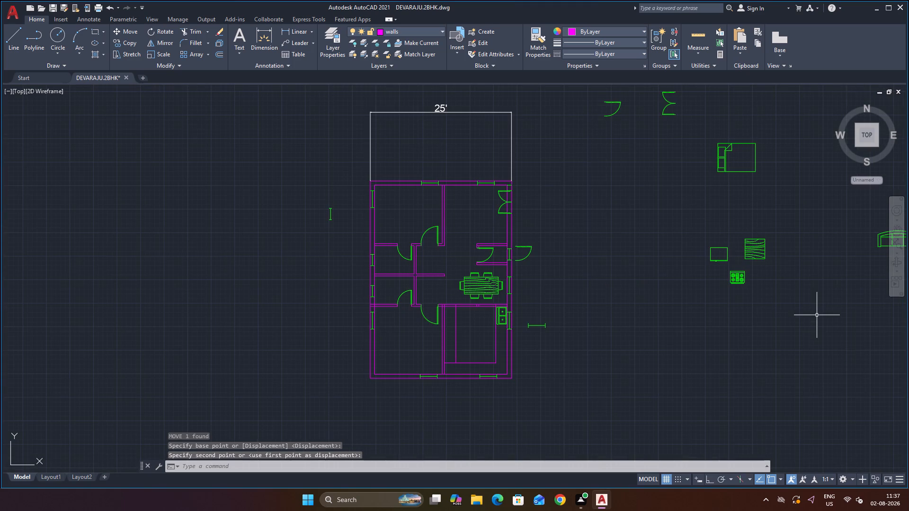
pyautogui.scroll(-3, 819, 312)
pyautogui.scroll(3, 839, 313)
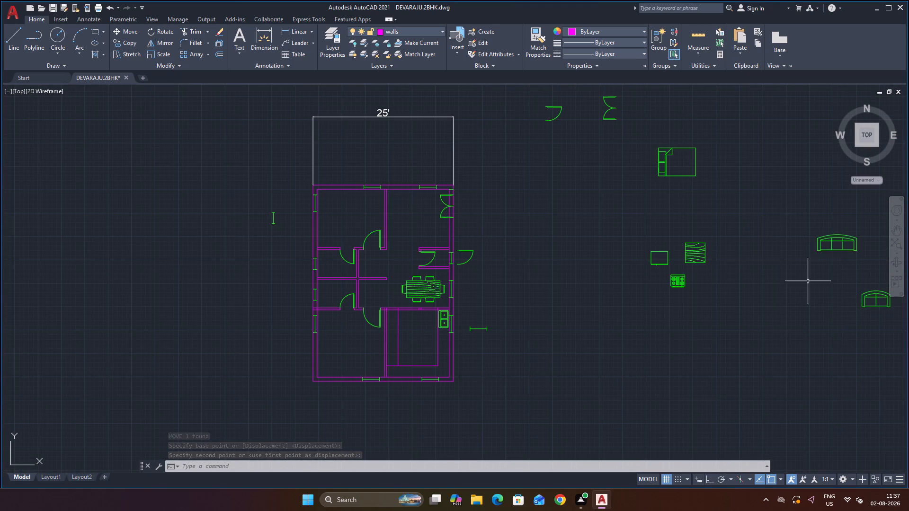
pyautogui.scroll(3, 685, 286)
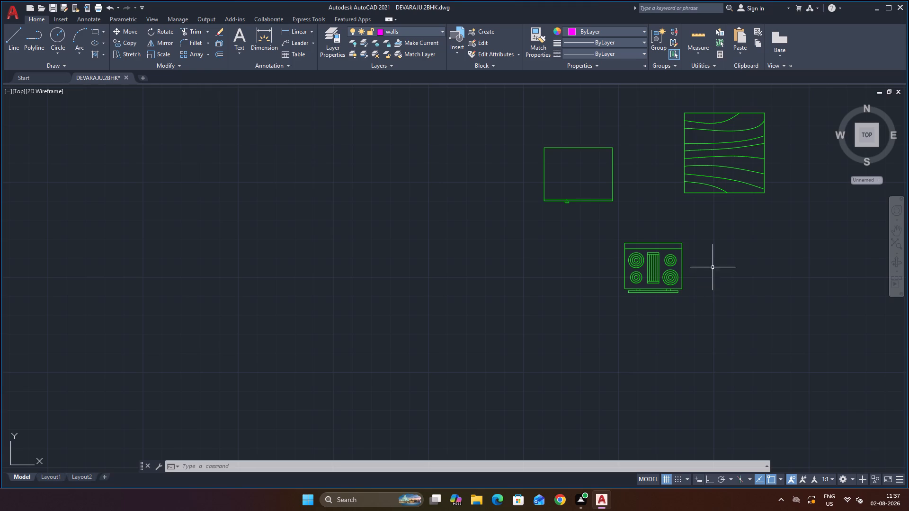
pyautogui.click(681, 289)
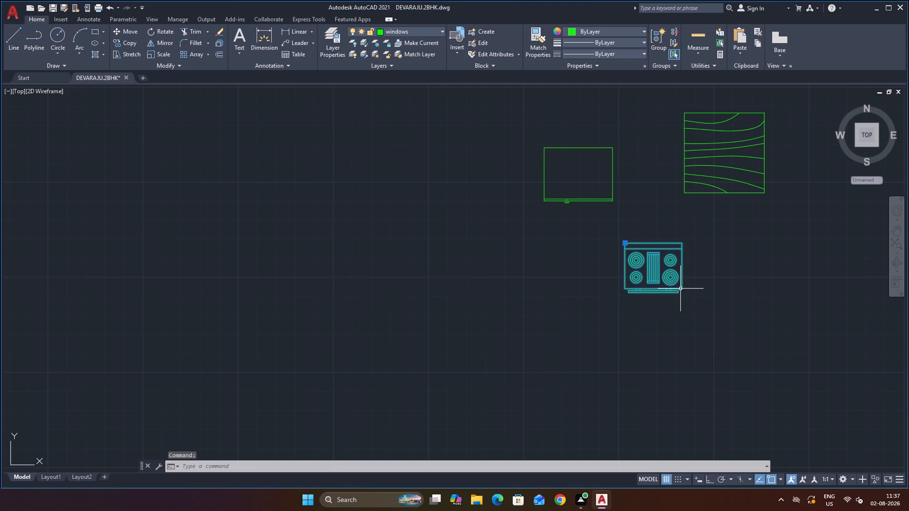
pyautogui.write('RO')
pyautogui.press('Return')
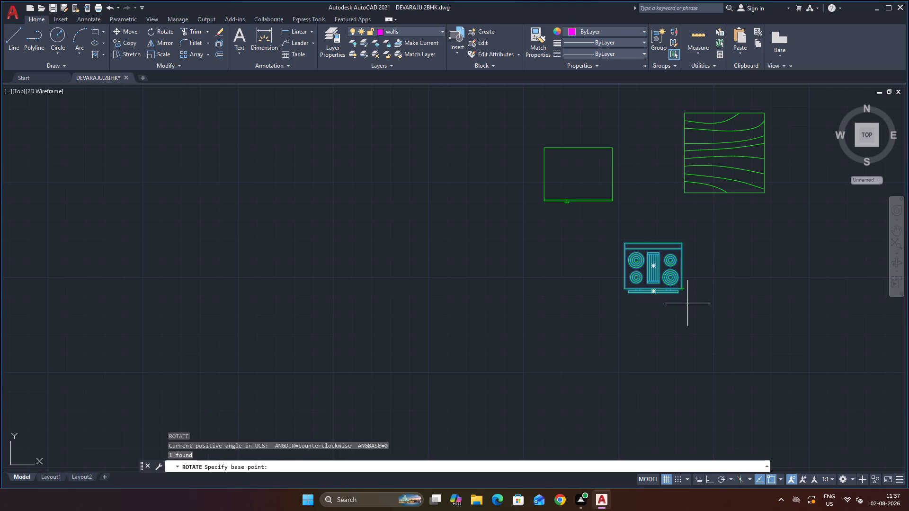
pyautogui.click(683, 291)
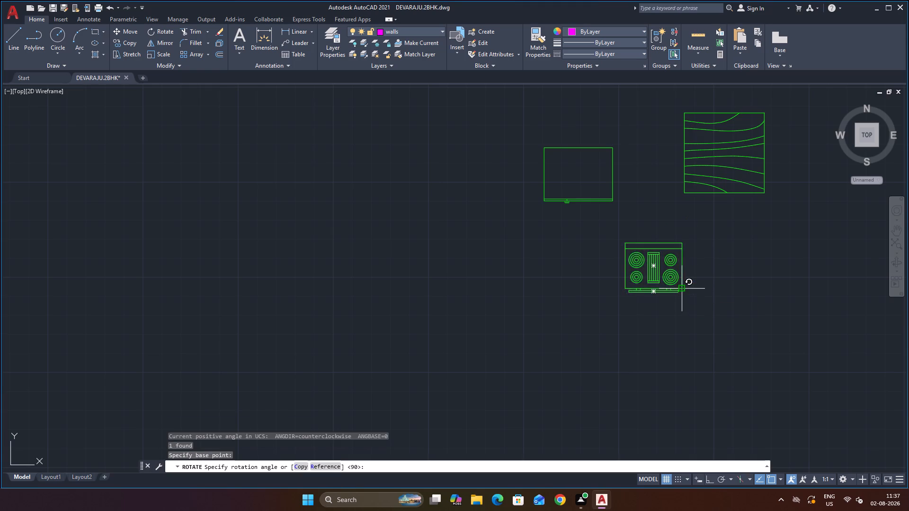
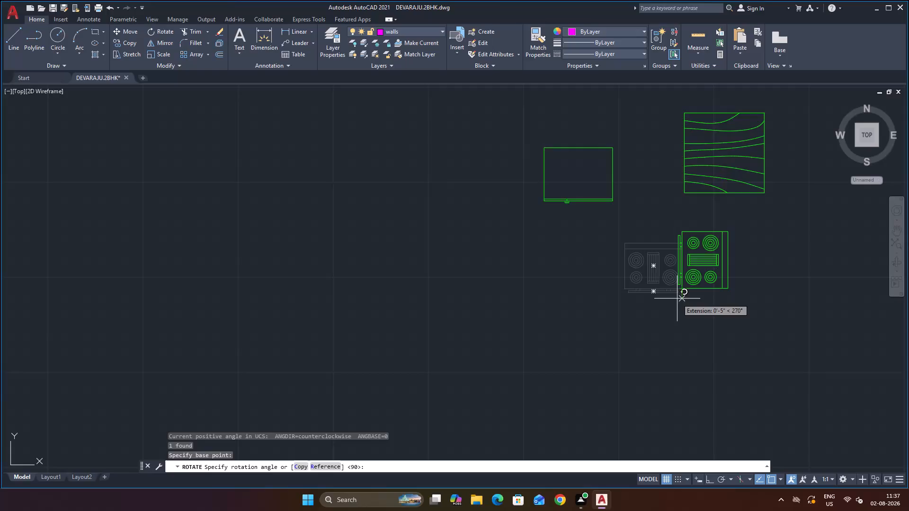
# Set the four-burner stove's rotation angle to 270°.
pyautogui.click(677, 299)
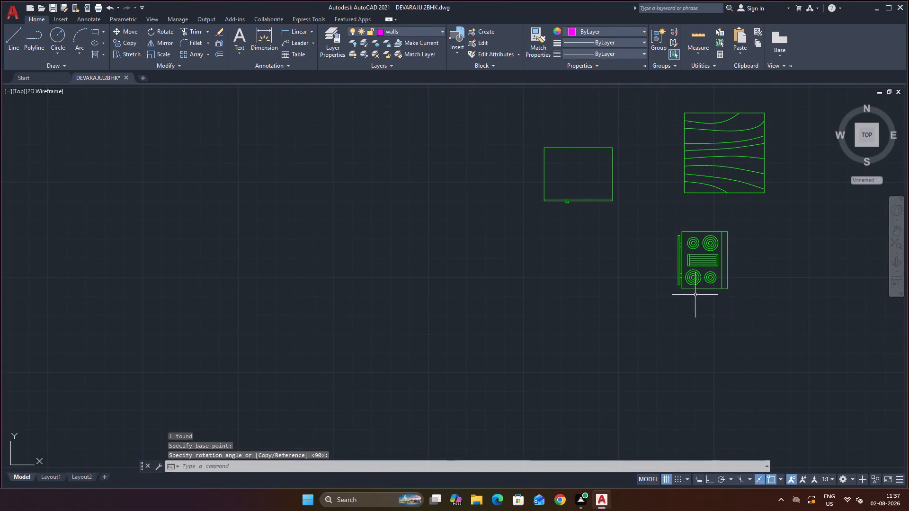
# Move the rotated stove by its lower-right corner onto the kitchen's right-hand counter, against the right wall below the sink.
pyautogui.click(683, 289)
pyautogui.press('m')
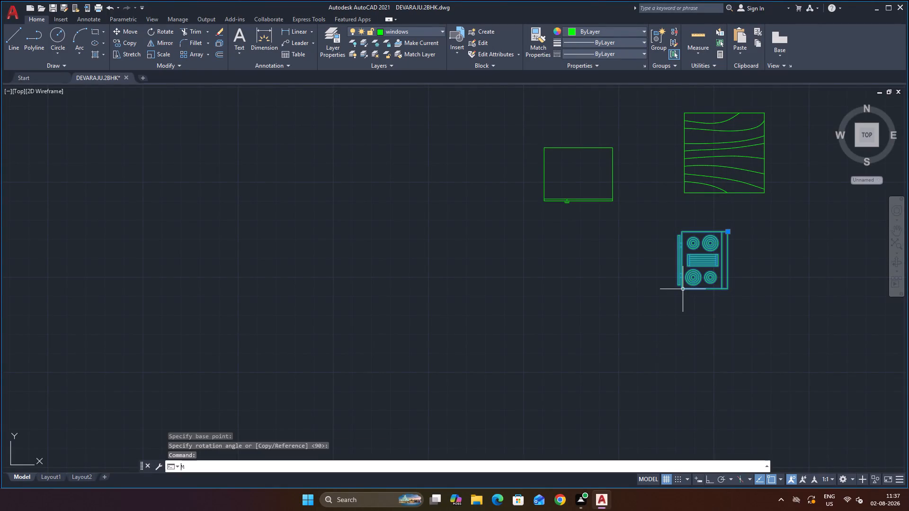
pyautogui.press('Return')
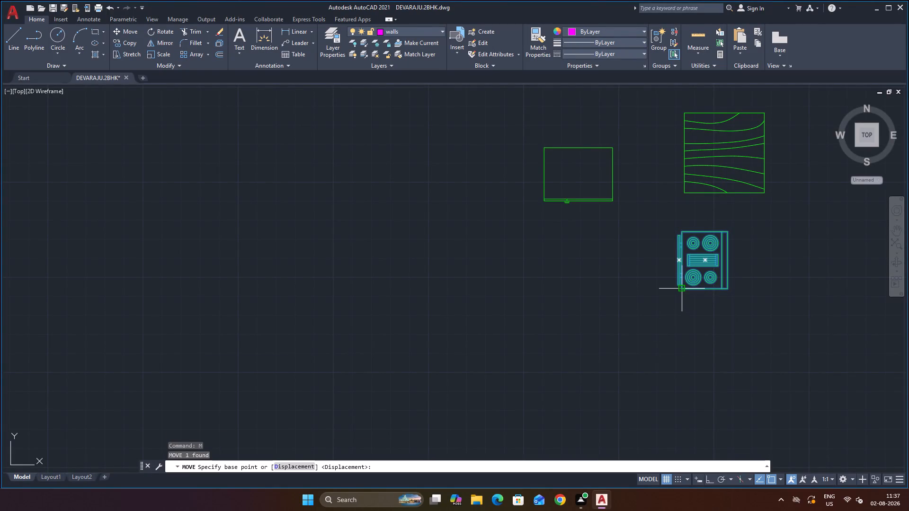
pyautogui.click(728, 290)
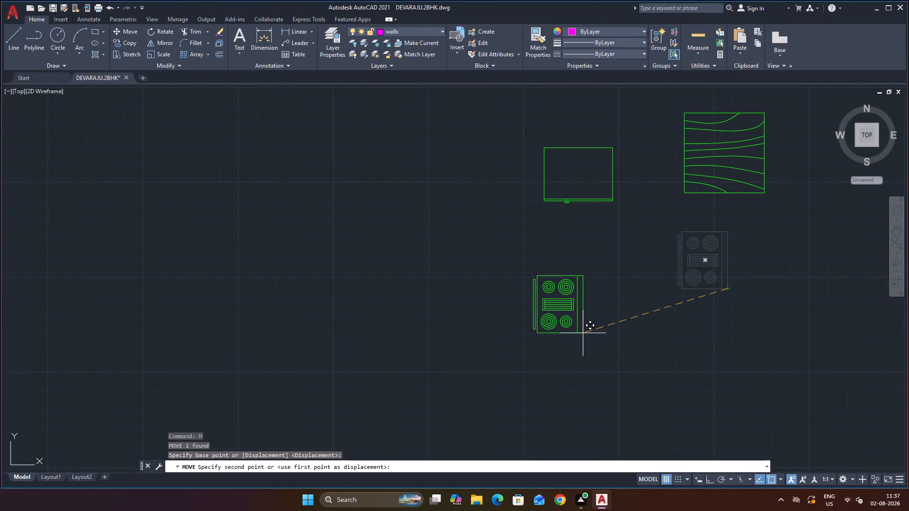
pyautogui.scroll(-4, 629, 323)
pyautogui.scroll(3, 503, 365)
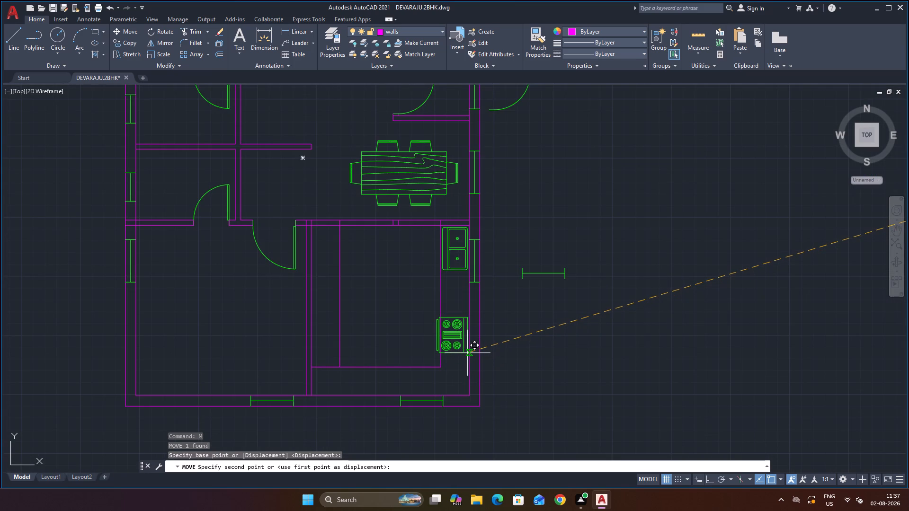
pyautogui.scroll(1, 467, 353)
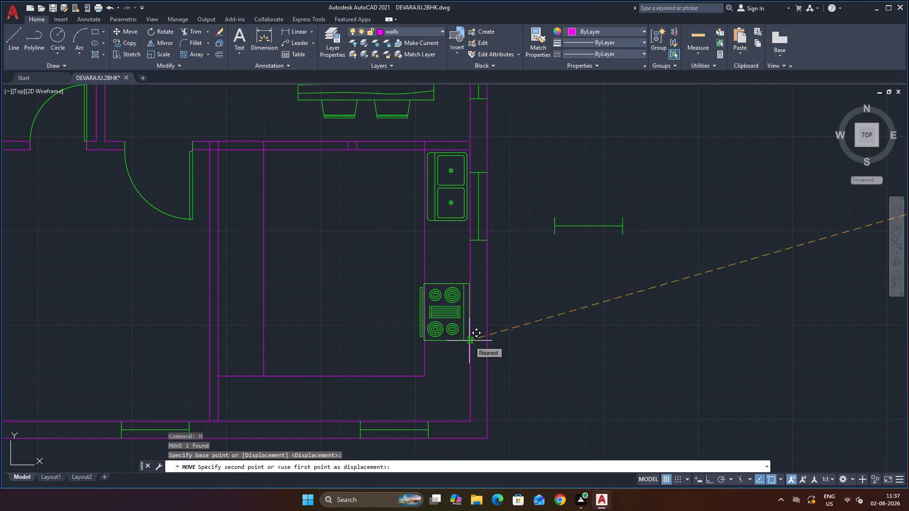
pyautogui.click(469, 341)
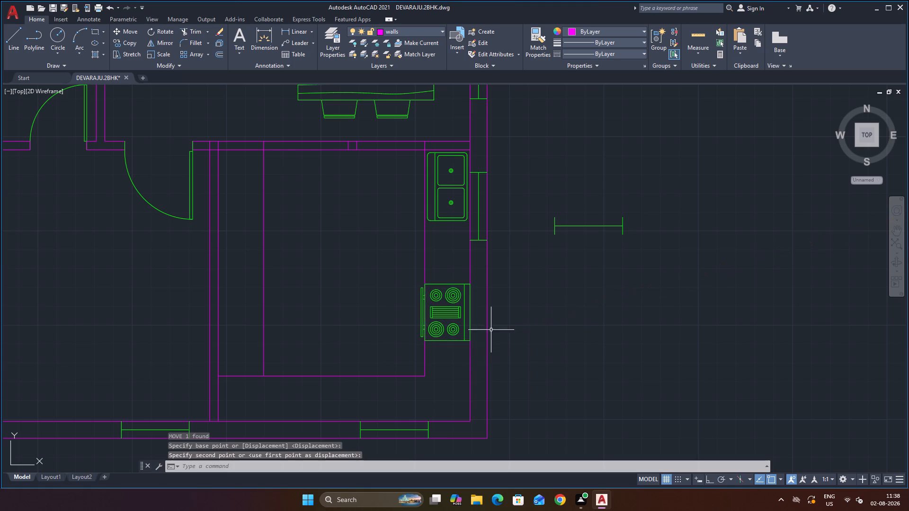
# Examine the placed stove, the overall floor plan and the furniture blocks still waiting outside it.
pyautogui.scroll(-1, 527, 331)
pyautogui.scroll(2, 501, 340)
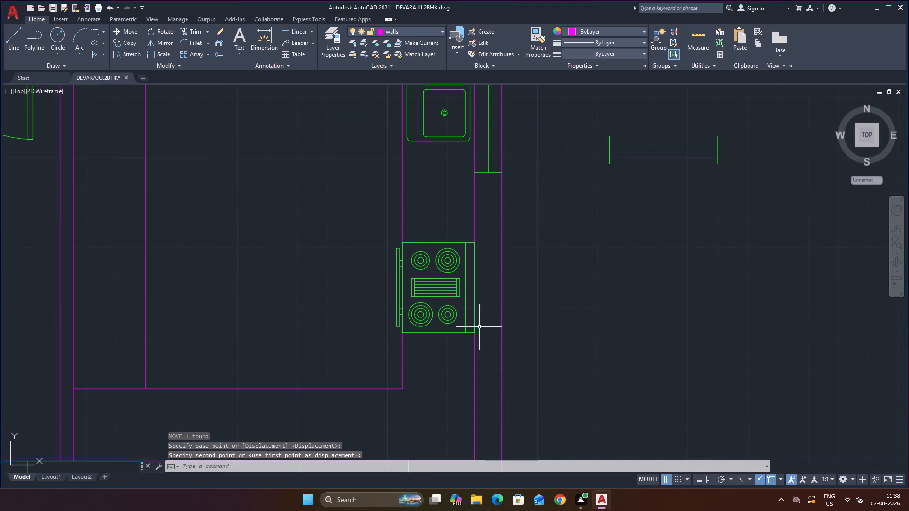
pyautogui.scroll(-3, 499, 321)
pyautogui.scroll(1, 567, 357)
pyautogui.scroll(-3, 569, 347)
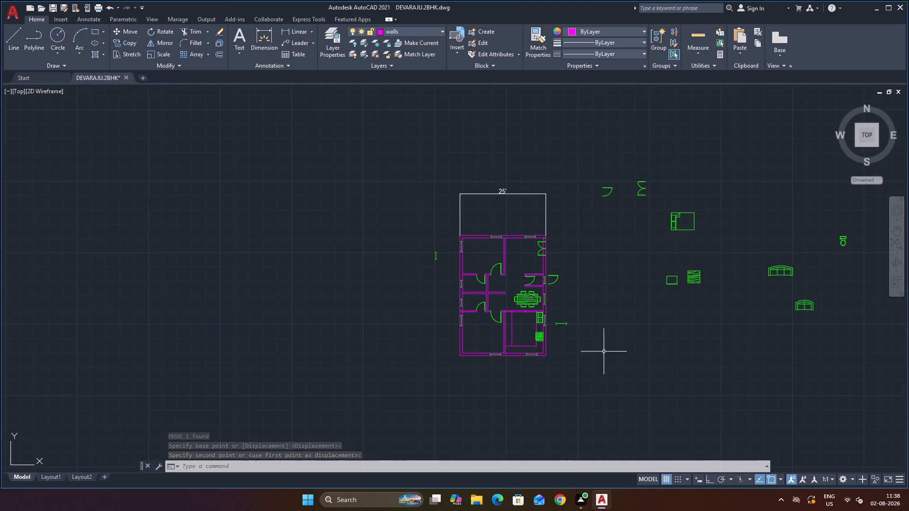
pyautogui.scroll(1, 766, 303)
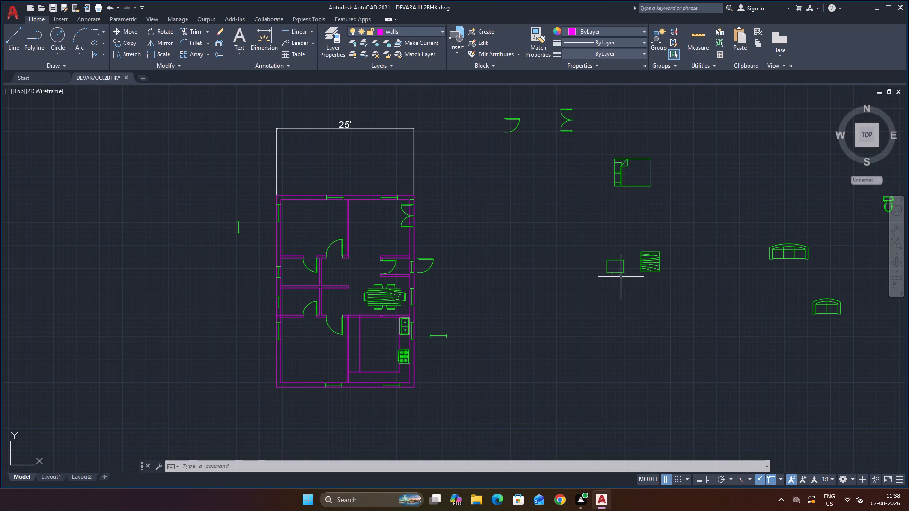
pyautogui.scroll(-1, 645, 277)
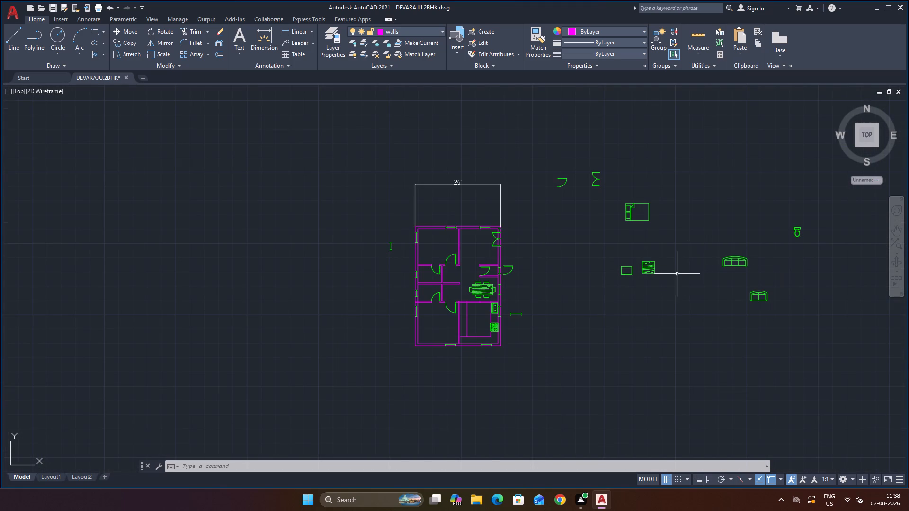
pyautogui.scroll(1, 676, 274)
pyautogui.scroll(1, 624, 320)
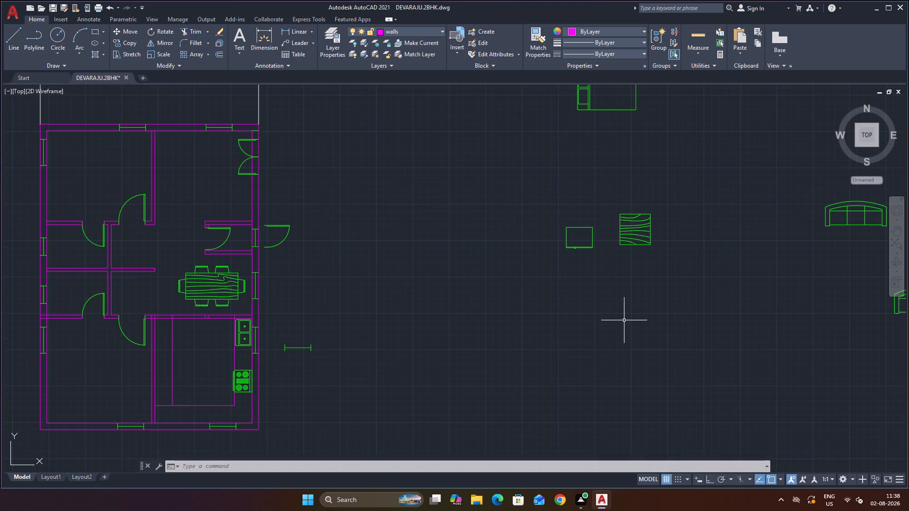
pyautogui.scroll(2, 584, 238)
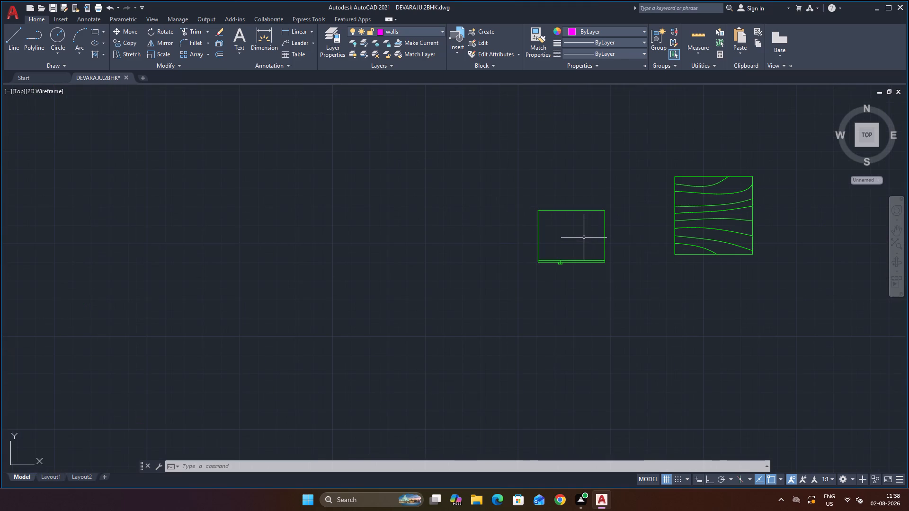
pyautogui.scroll(1, 593, 257)
pyautogui.scroll(-4, 594, 257)
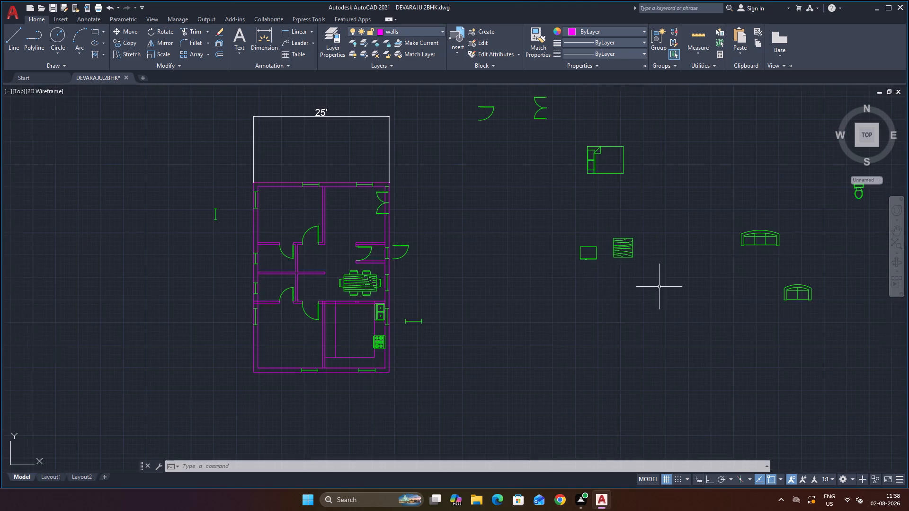
pyautogui.scroll(-2, 659, 287)
pyautogui.scroll(2, 760, 261)
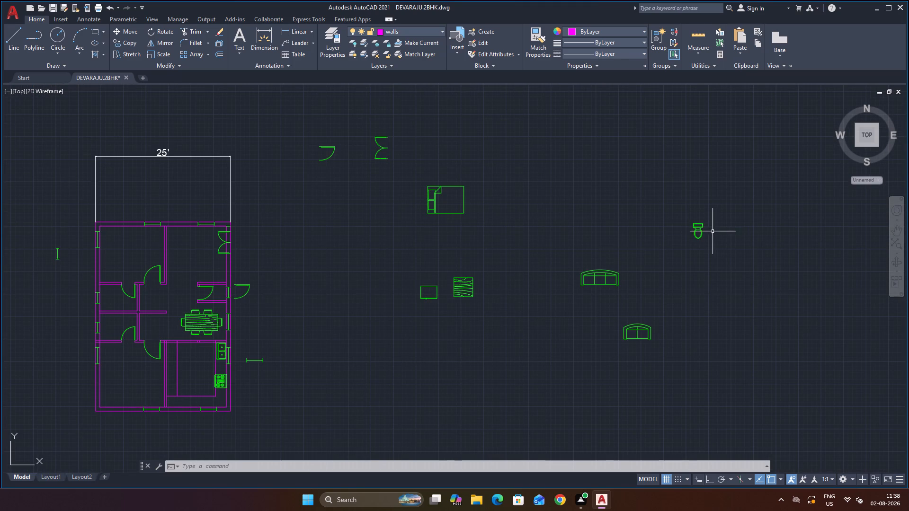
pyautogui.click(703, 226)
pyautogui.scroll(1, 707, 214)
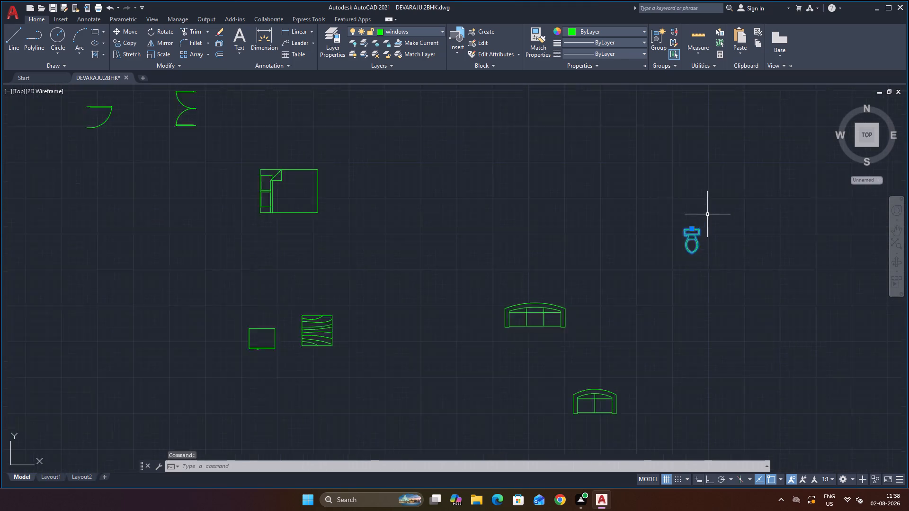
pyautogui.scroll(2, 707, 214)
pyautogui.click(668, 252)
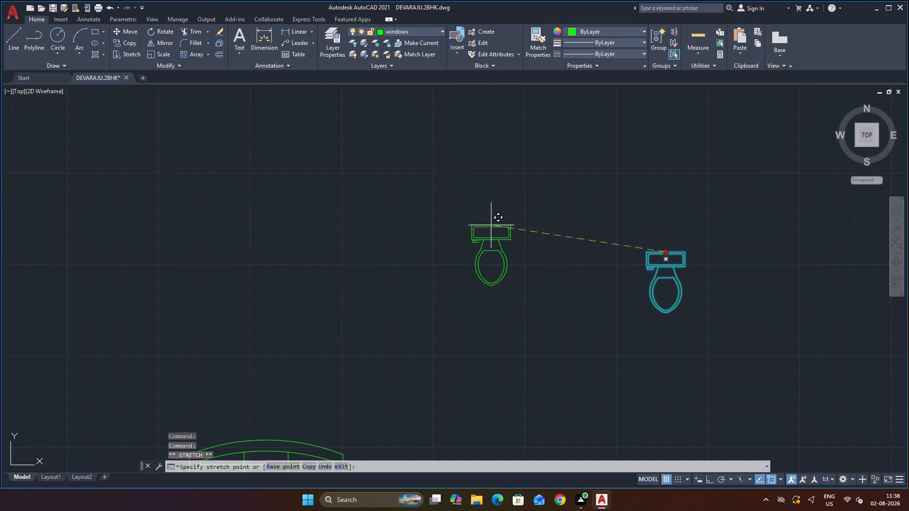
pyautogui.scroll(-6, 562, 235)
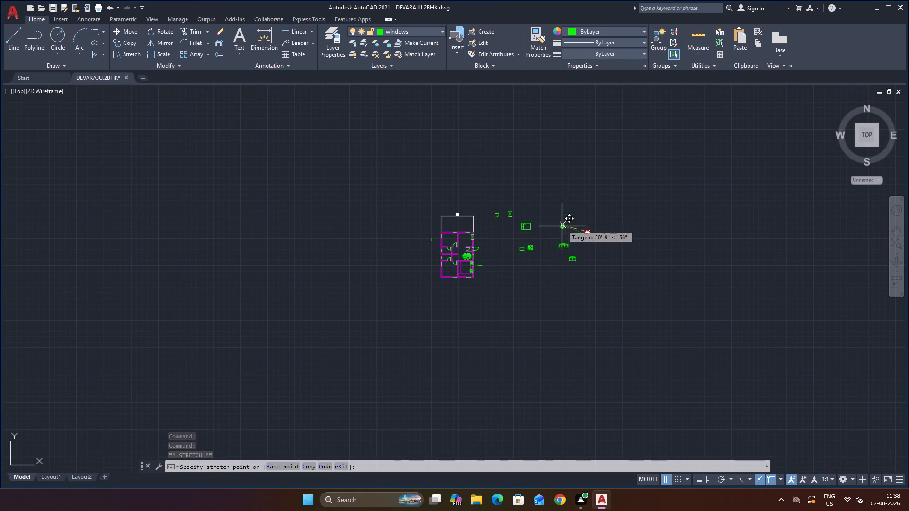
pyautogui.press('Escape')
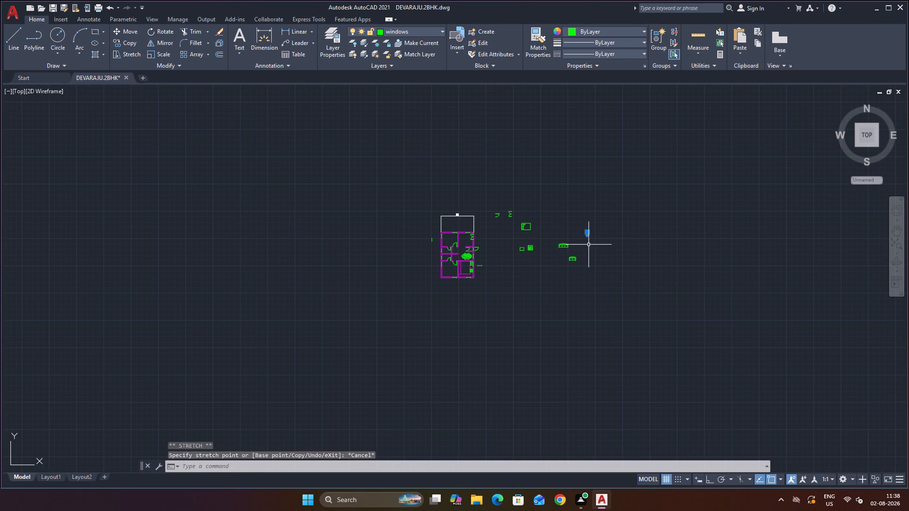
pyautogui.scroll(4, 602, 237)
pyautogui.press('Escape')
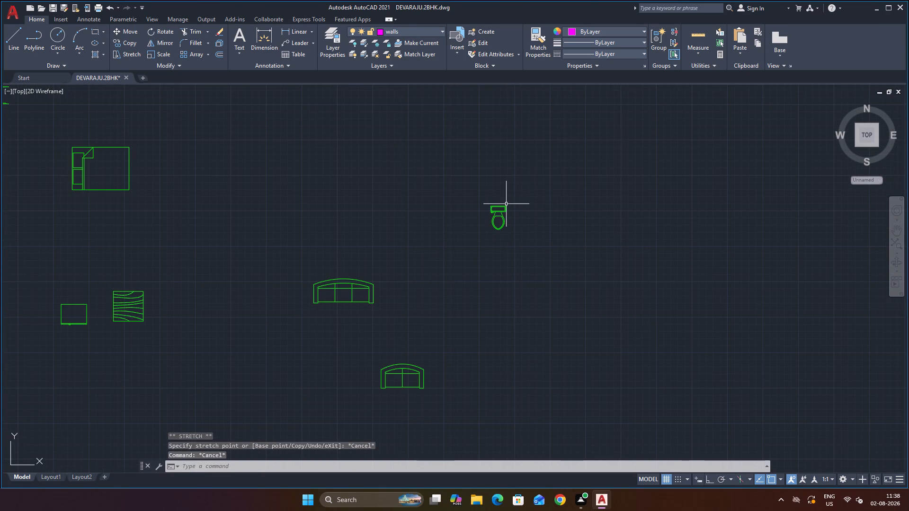
# Rotate the toilet 90° counterclockwise about the upper-left corner of its tank.
pyautogui.click(504, 207)
pyautogui.press('r')
pyautogui.press('o')
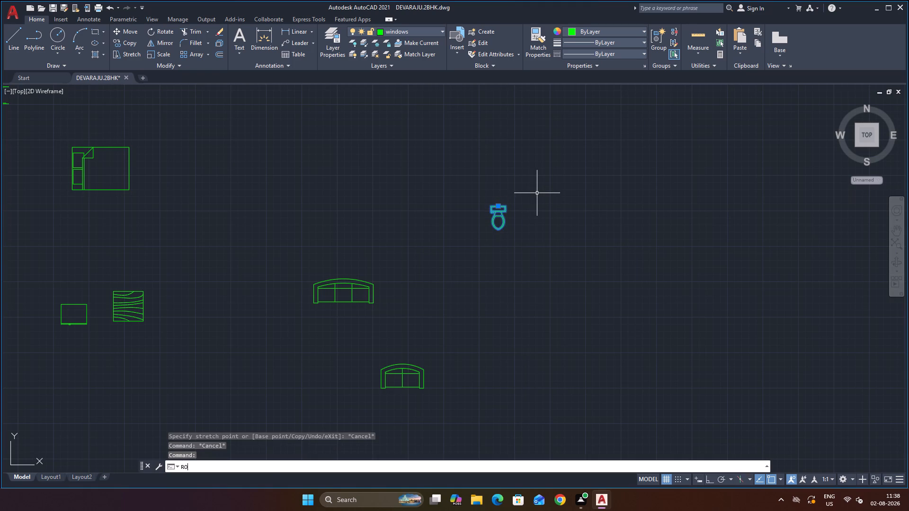
pyautogui.press('Return')
pyautogui.click(492, 205)
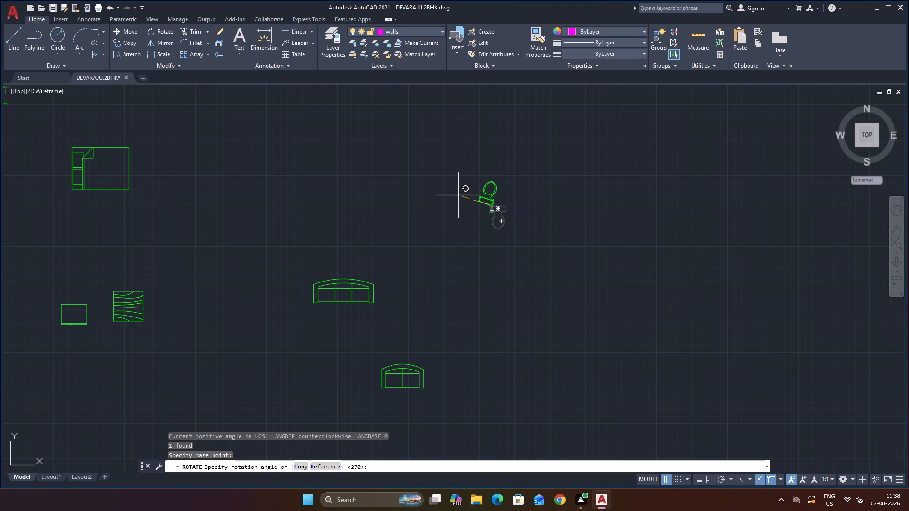
pyautogui.click(489, 161)
# Move the rotated toilet by its tank's back midpoint against the left wall of the upper bathroom, beside the window.
pyautogui.scroll(-3, 518, 219)
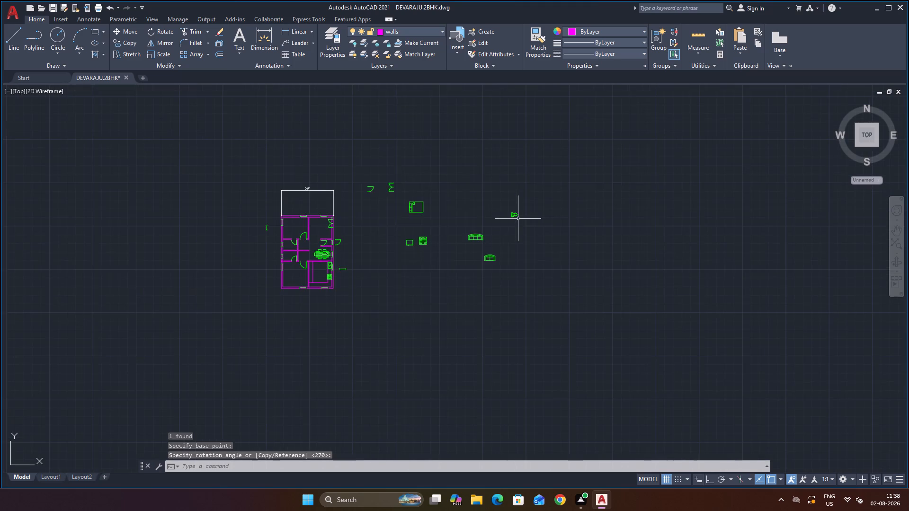
pyautogui.scroll(2, 489, 232)
pyautogui.click(547, 193)
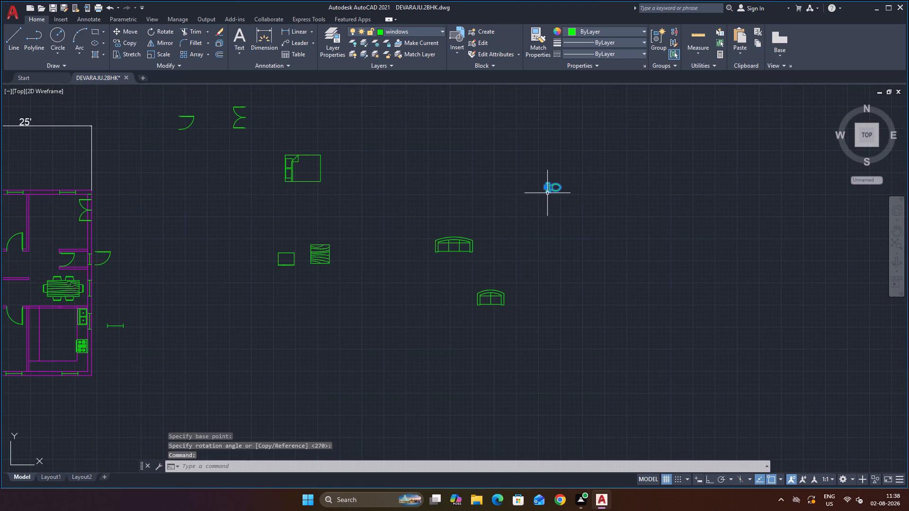
pyautogui.click(546, 187)
pyautogui.scroll(-4, 576, 238)
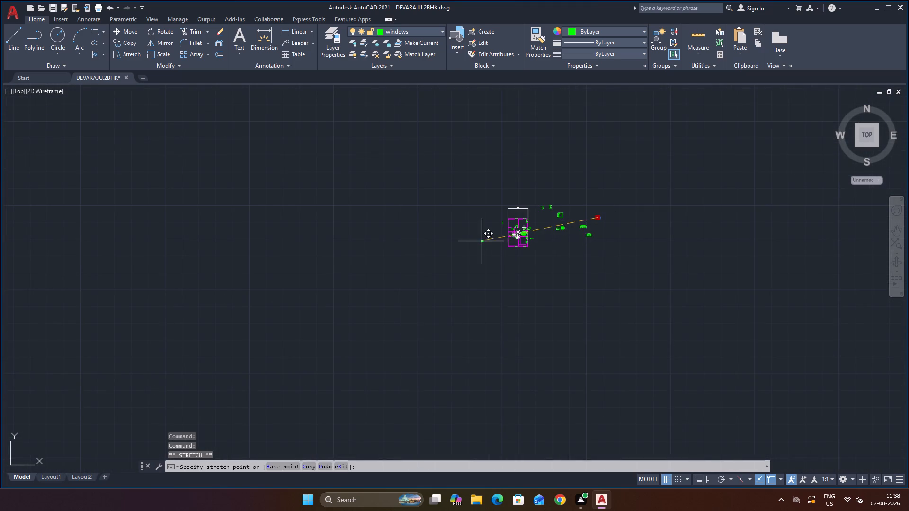
pyautogui.scroll(4, 476, 243)
pyautogui.scroll(-1, 686, 185)
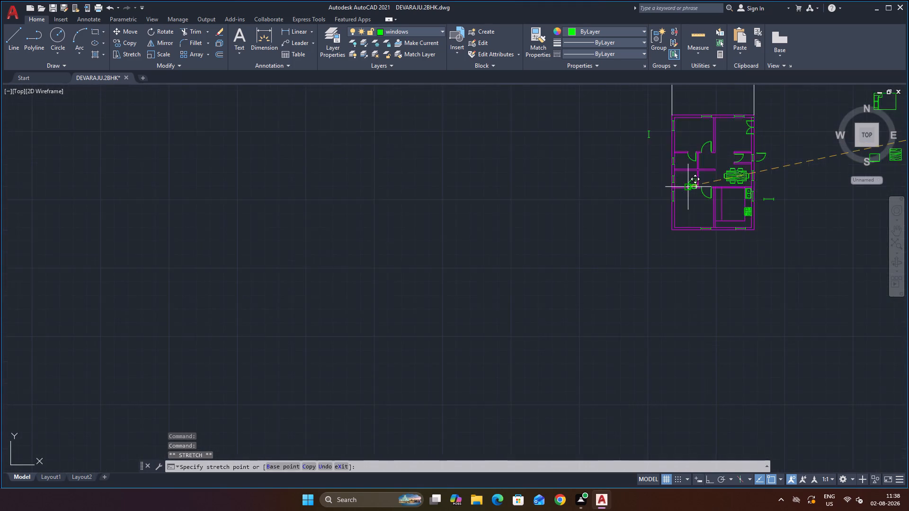
pyautogui.scroll(-2, 686, 185)
pyautogui.scroll(3, 685, 171)
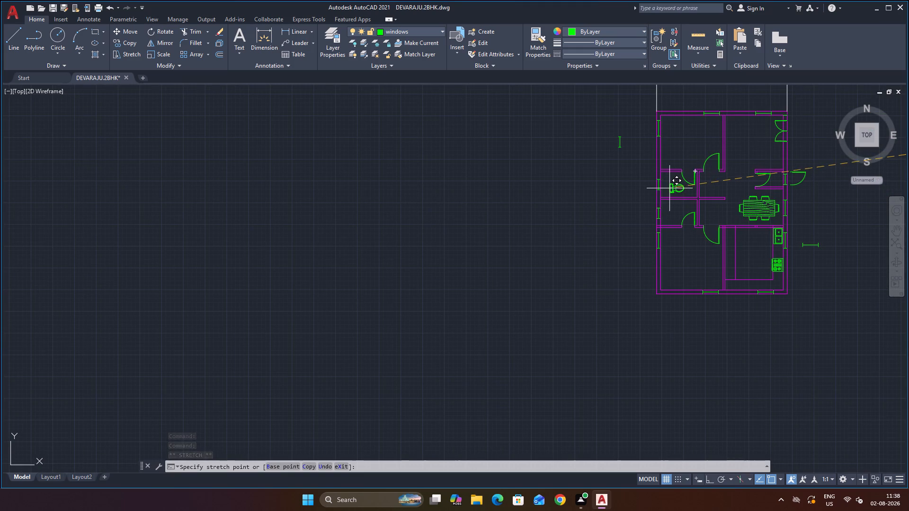
pyautogui.scroll(2, 669, 188)
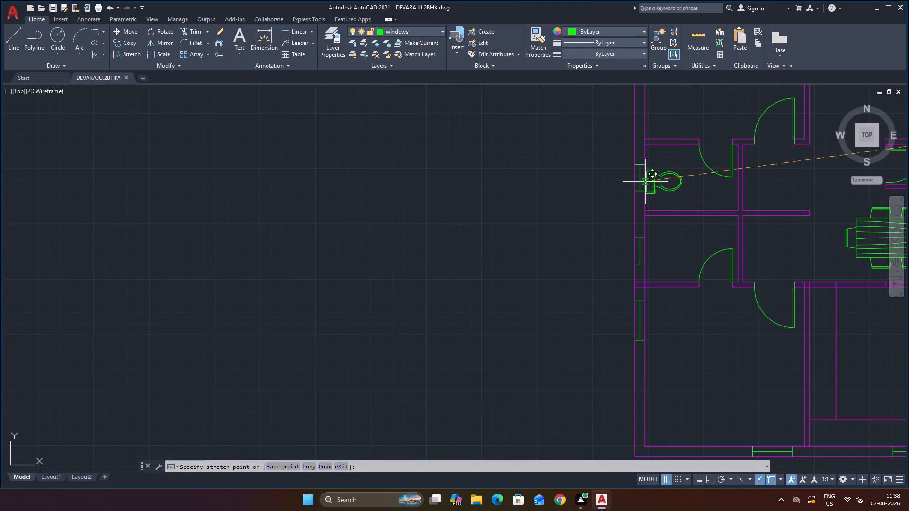
pyautogui.scroll(2, 645, 182)
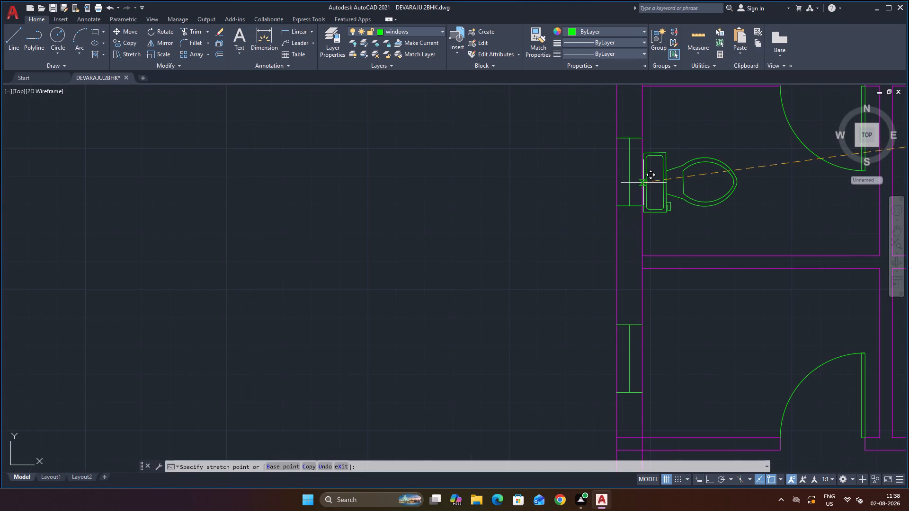
pyautogui.click(643, 183)
pyautogui.scroll(-2, 688, 159)
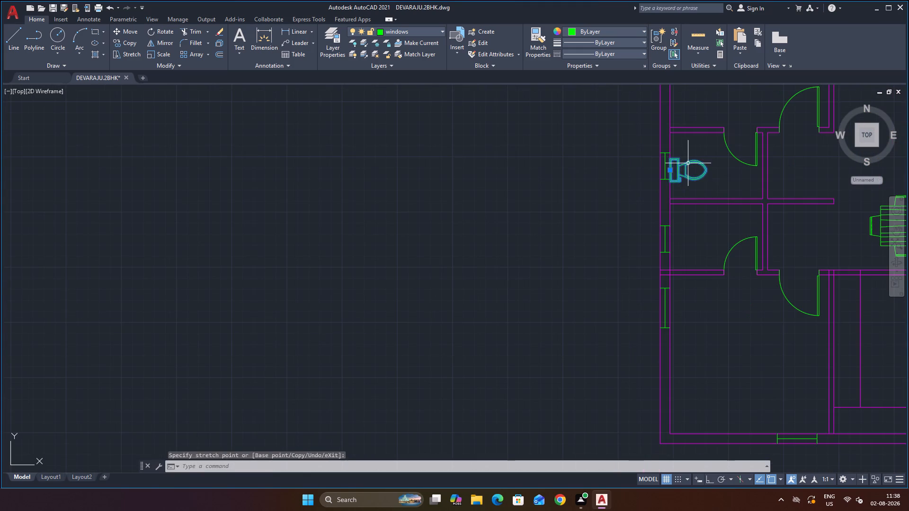
pyautogui.press('Escape')
# Copy the upper bathroom's toilet about 5'-2" straight down into the lower bathroom, against the left wall beside the window.
pyautogui.scroll(-5, 710, 220)
pyautogui.scroll(5, 802, 237)
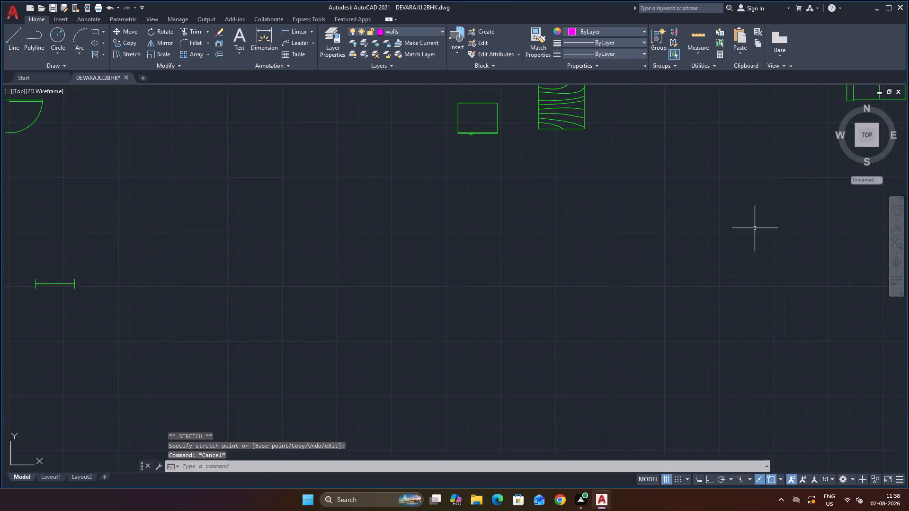
pyautogui.scroll(-3, 736, 231)
pyautogui.scroll(2, 512, 227)
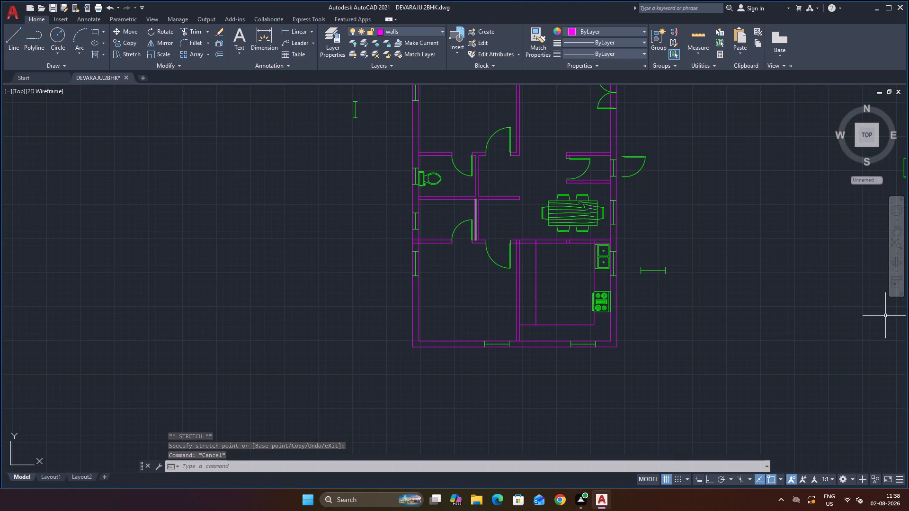
pyautogui.click(433, 184)
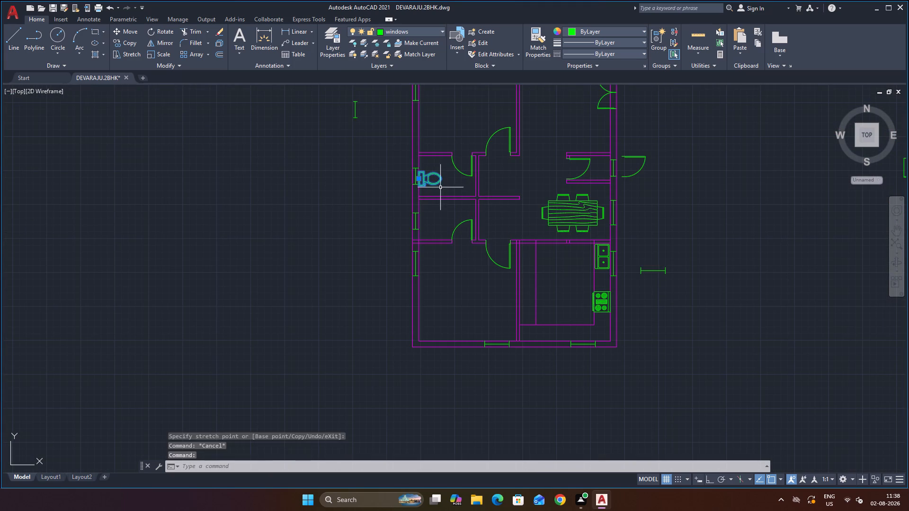
pyautogui.write('CO')
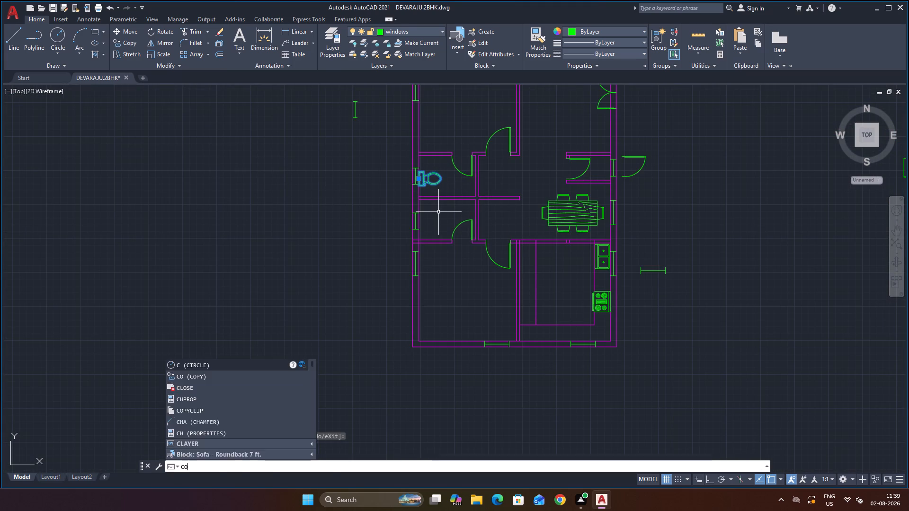
pyautogui.press('Return')
pyautogui.scroll(1, 417, 194)
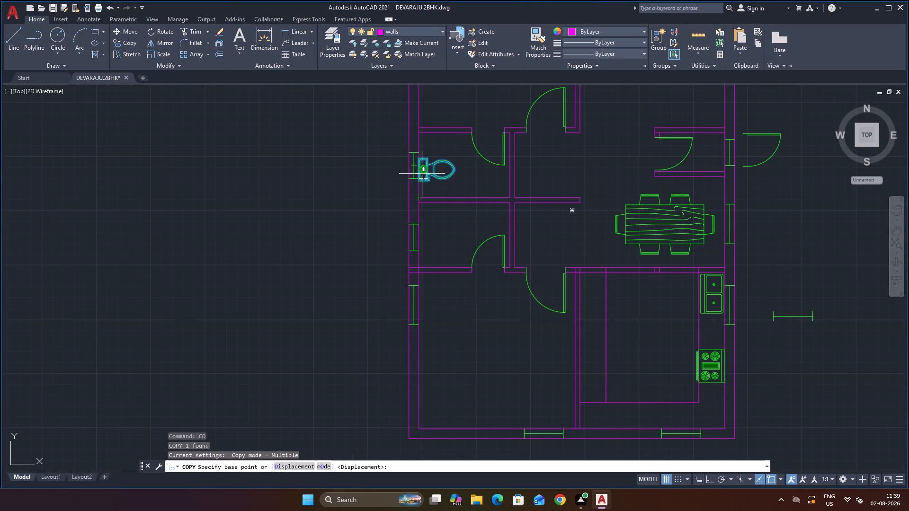
pyautogui.click(423, 170)
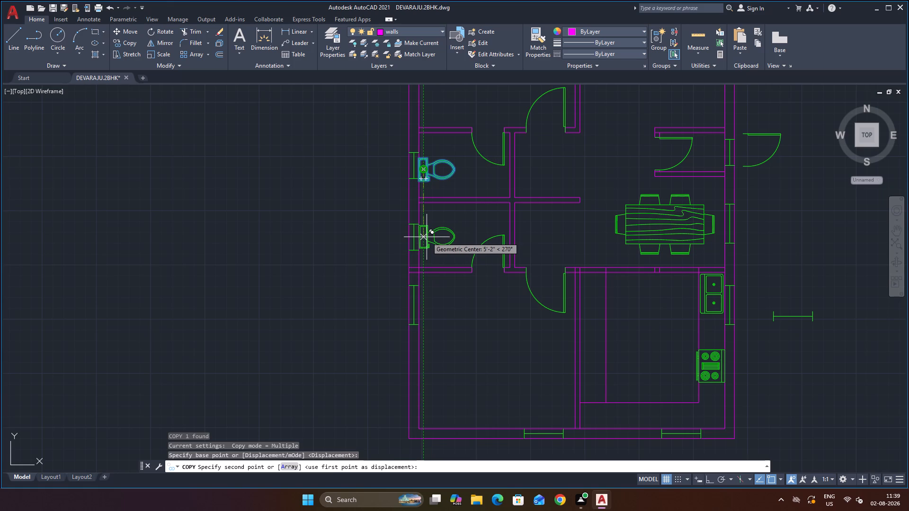
pyautogui.click(427, 237)
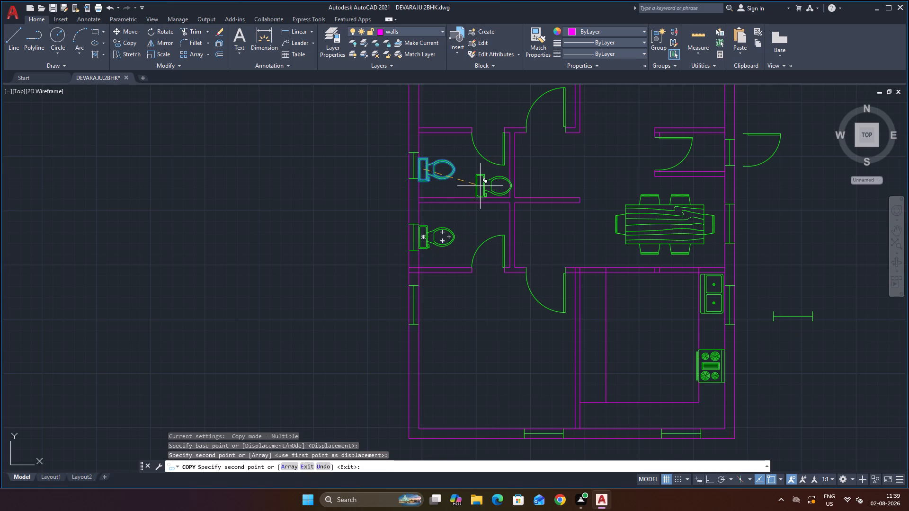
pyautogui.press('Escape')
# Examine the overall floor plan and the furniture blocks still waiting outside it.
pyautogui.scroll(-2, 501, 213)
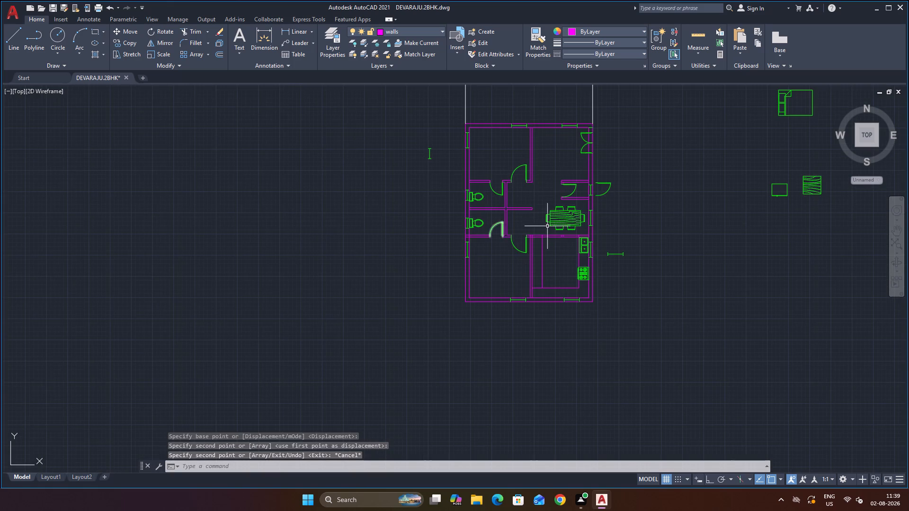
pyautogui.scroll(-2, 582, 235)
pyautogui.scroll(2, 772, 222)
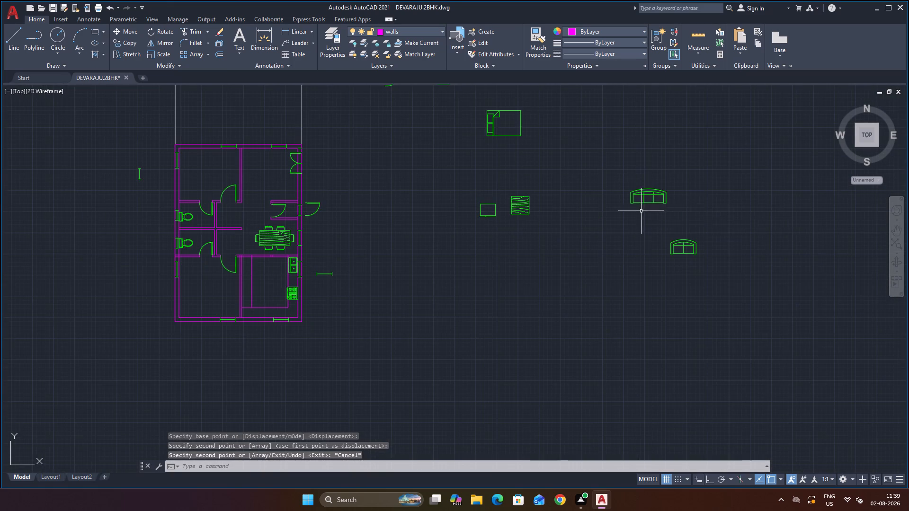
pyautogui.scroll(-1, 641, 211)
pyautogui.scroll(1, 402, 287)
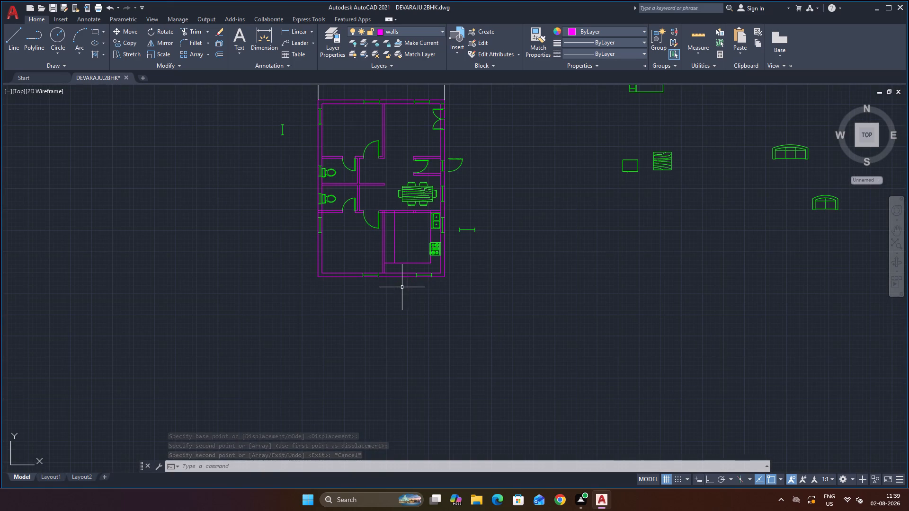
pyautogui.scroll(-1, 621, 230)
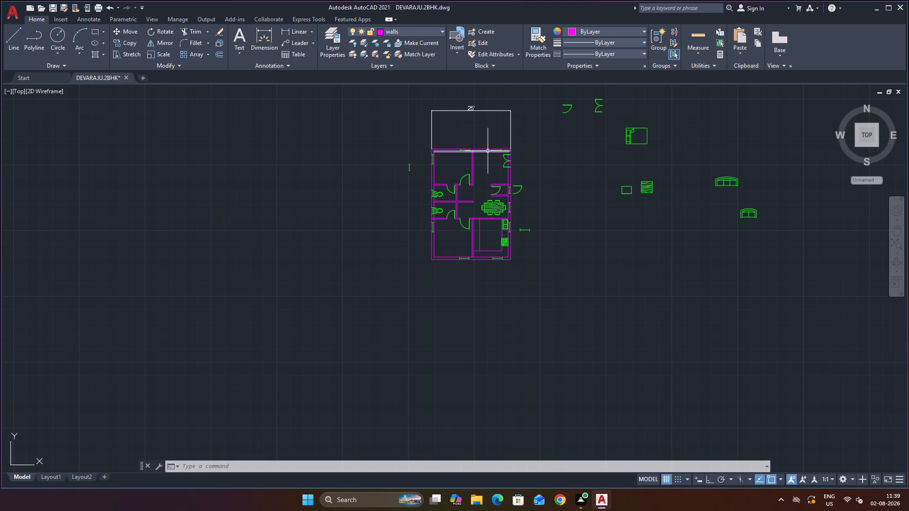
pyautogui.scroll(2, 496, 155)
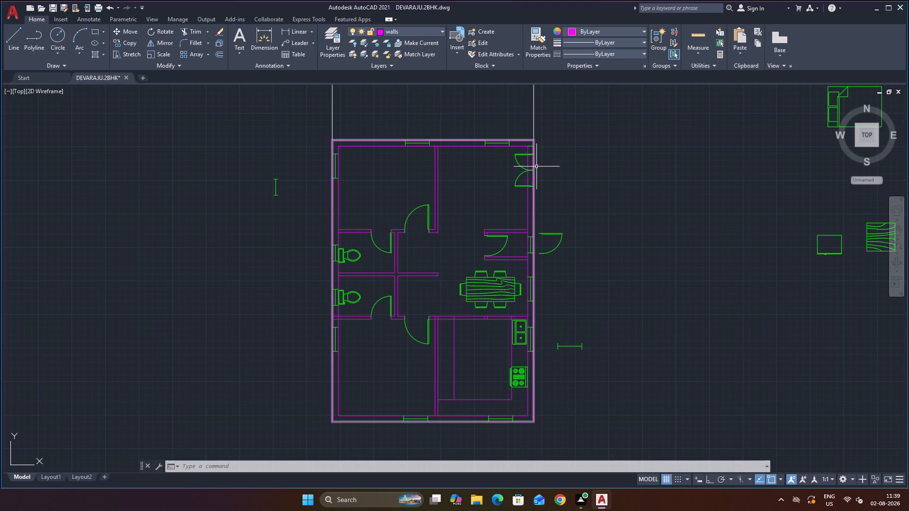
pyautogui.scroll(-2, 538, 176)
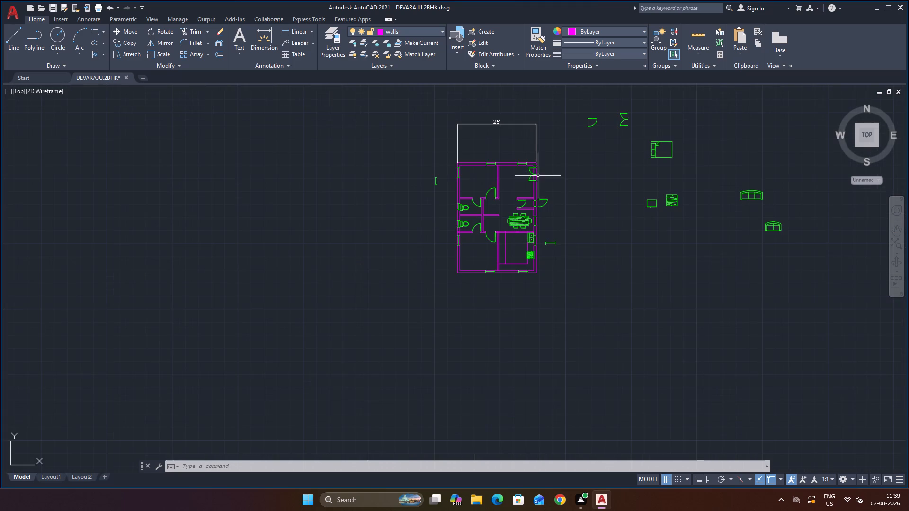
pyautogui.scroll(2, 520, 150)
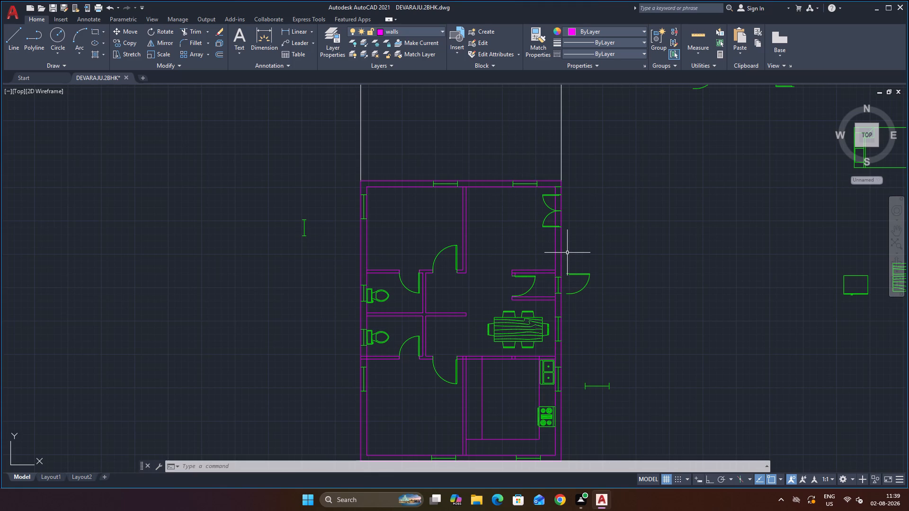
pyautogui.scroll(-1, 561, 260)
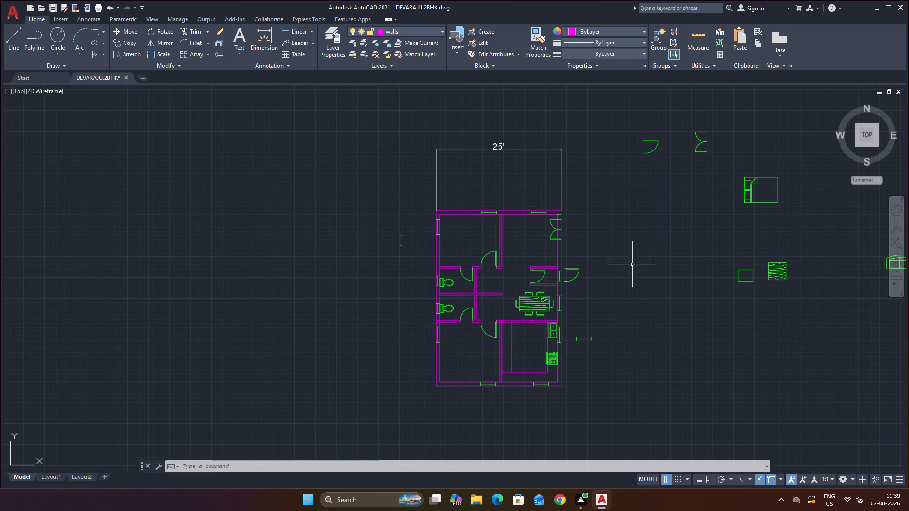
# Move the square wood-grain table by its upper-left corner into the plan's upper-right room, between the partition wall and the double door.
pyautogui.click(778, 269)
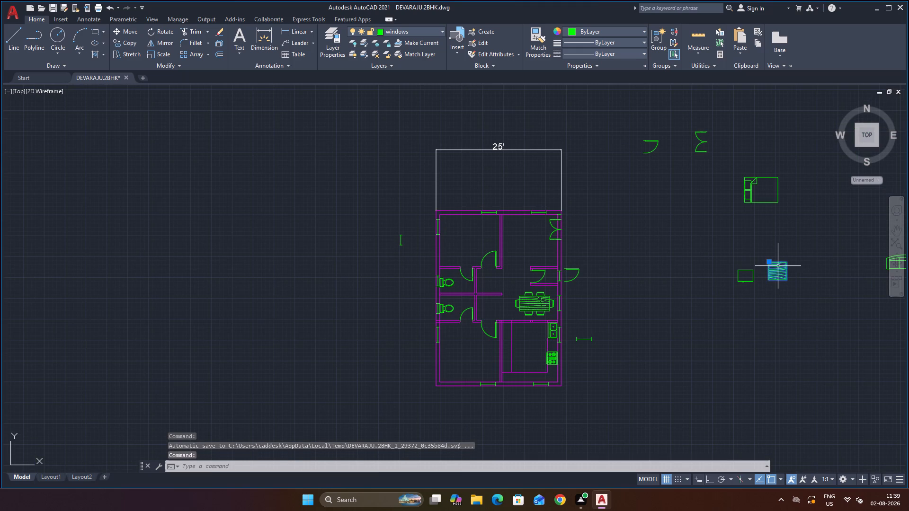
pyautogui.click(770, 263)
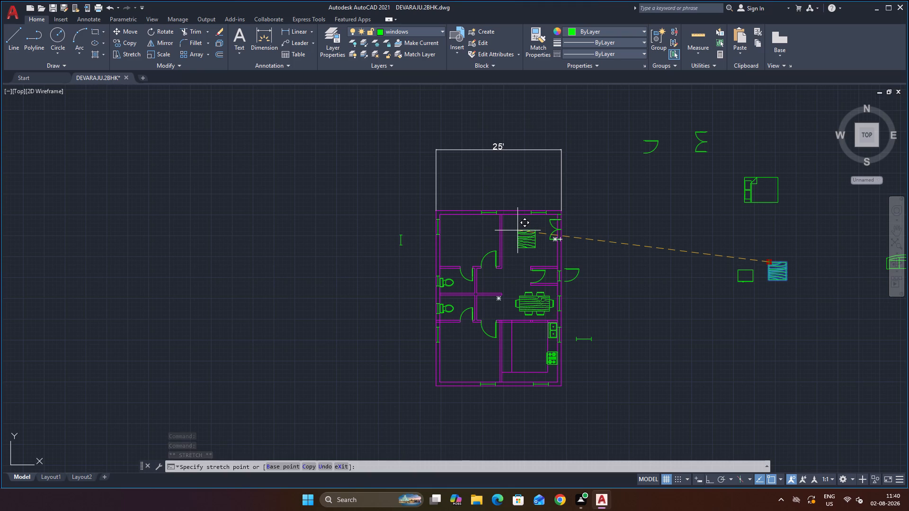
pyautogui.scroll(1, 517, 230)
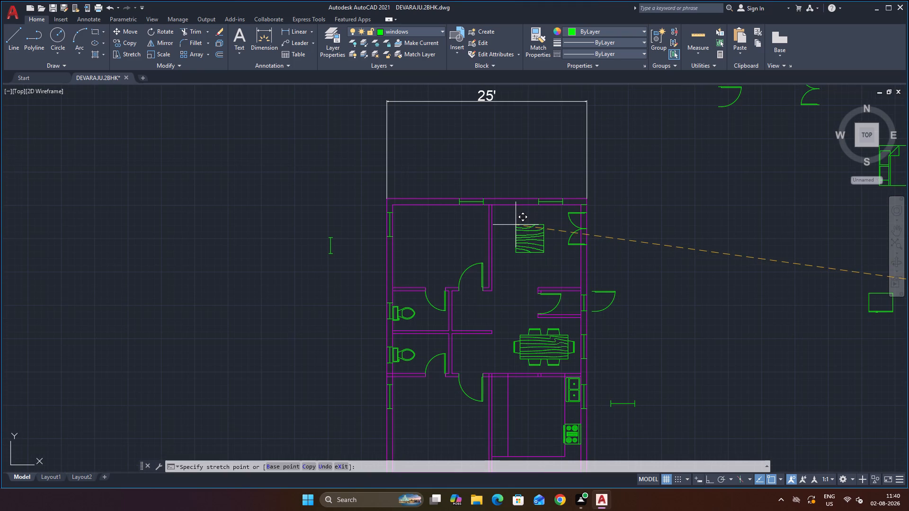
pyautogui.click(516, 225)
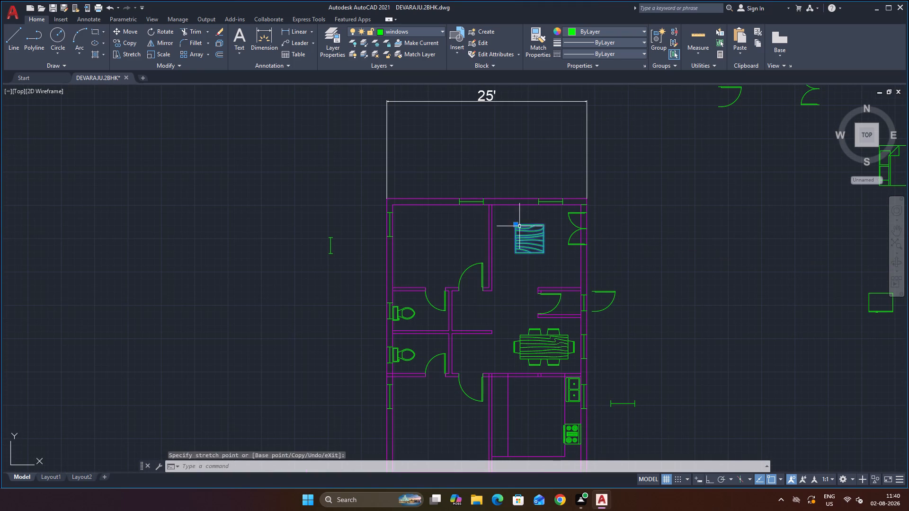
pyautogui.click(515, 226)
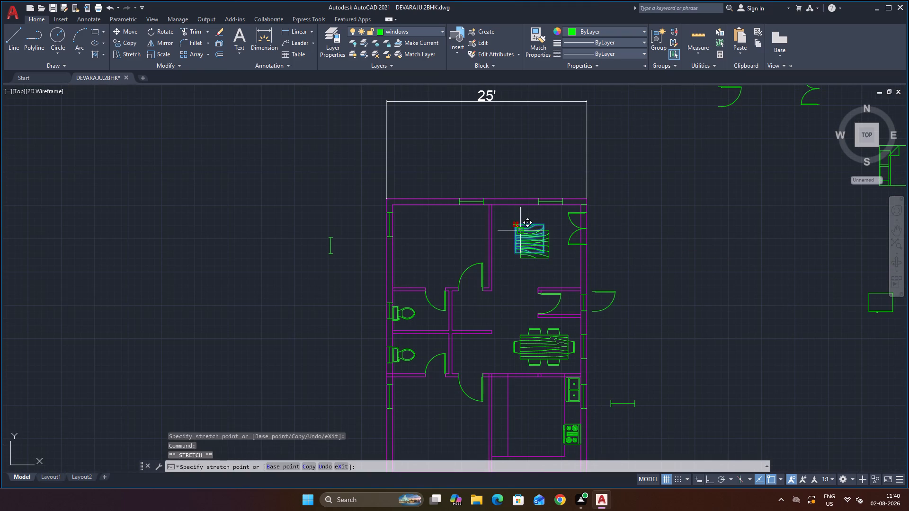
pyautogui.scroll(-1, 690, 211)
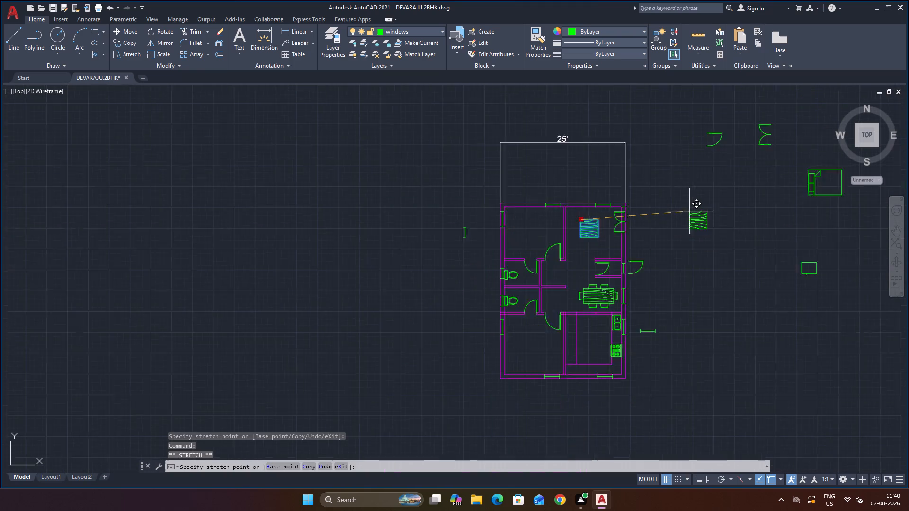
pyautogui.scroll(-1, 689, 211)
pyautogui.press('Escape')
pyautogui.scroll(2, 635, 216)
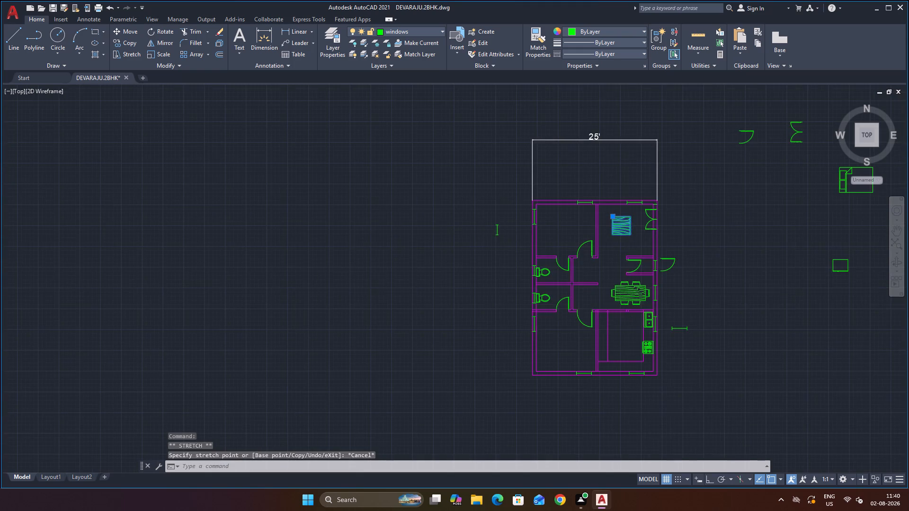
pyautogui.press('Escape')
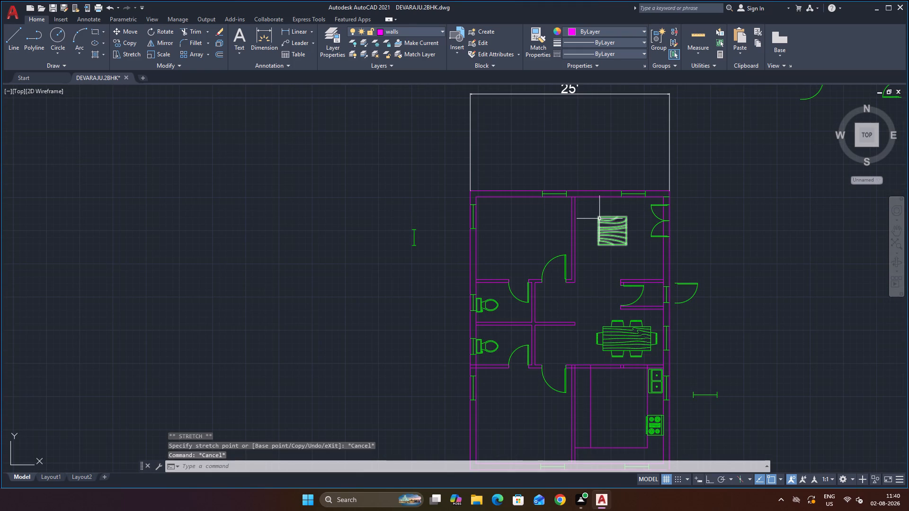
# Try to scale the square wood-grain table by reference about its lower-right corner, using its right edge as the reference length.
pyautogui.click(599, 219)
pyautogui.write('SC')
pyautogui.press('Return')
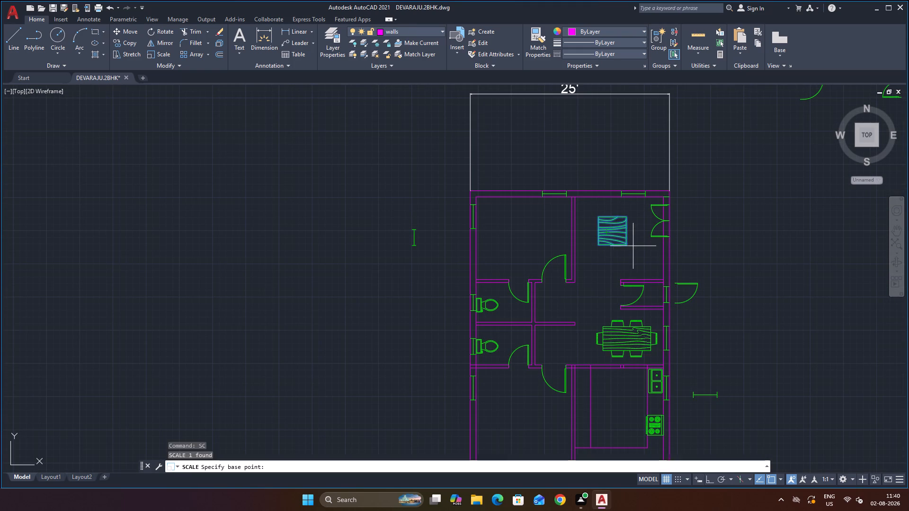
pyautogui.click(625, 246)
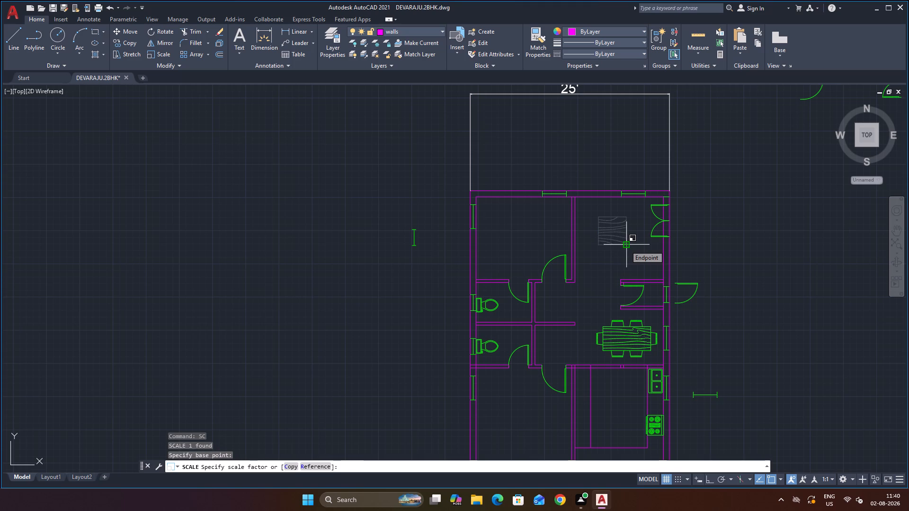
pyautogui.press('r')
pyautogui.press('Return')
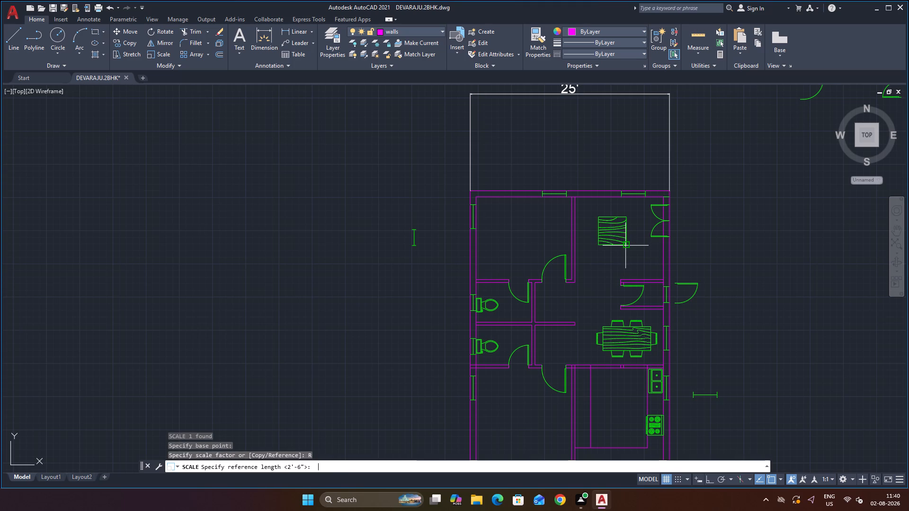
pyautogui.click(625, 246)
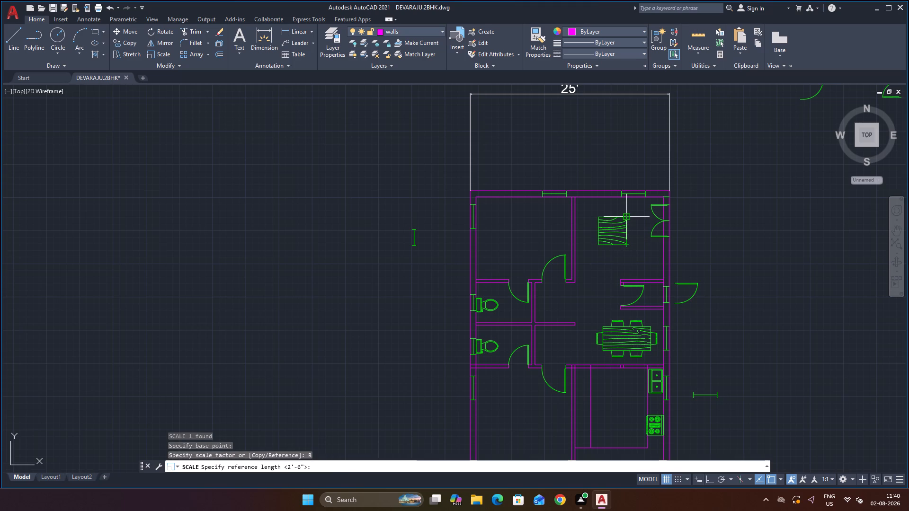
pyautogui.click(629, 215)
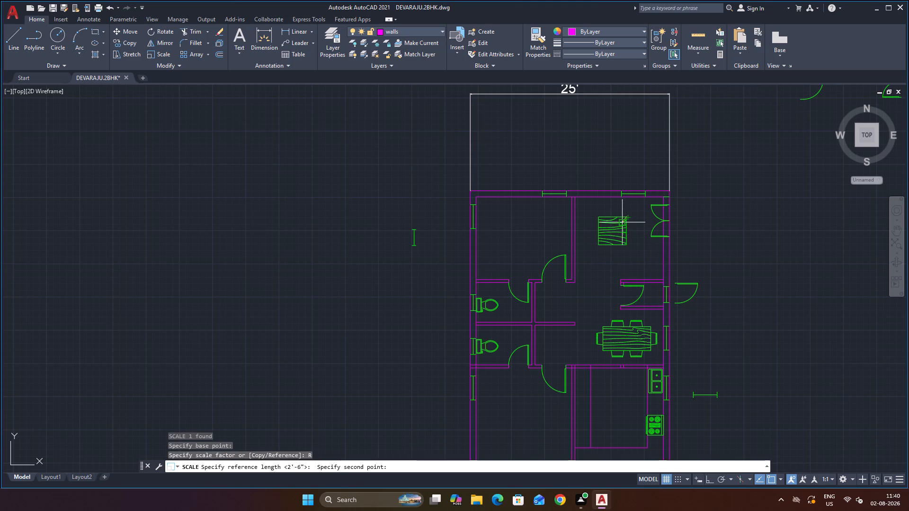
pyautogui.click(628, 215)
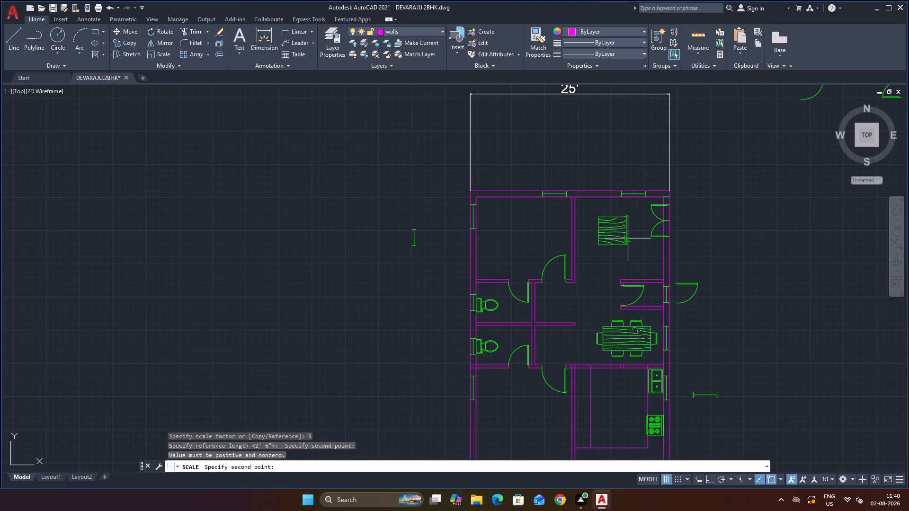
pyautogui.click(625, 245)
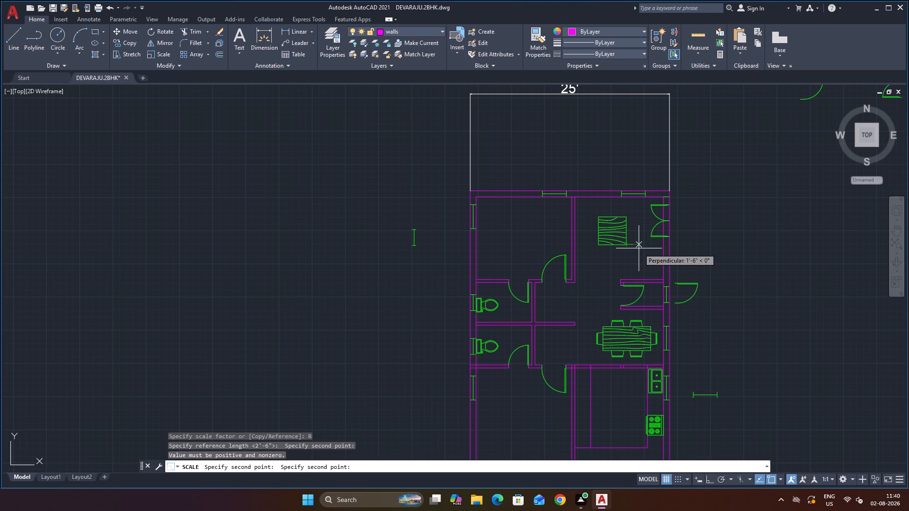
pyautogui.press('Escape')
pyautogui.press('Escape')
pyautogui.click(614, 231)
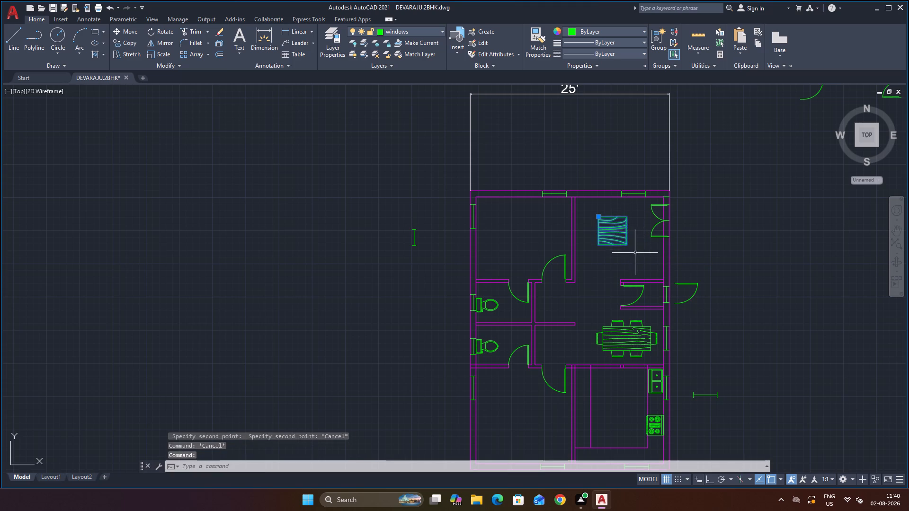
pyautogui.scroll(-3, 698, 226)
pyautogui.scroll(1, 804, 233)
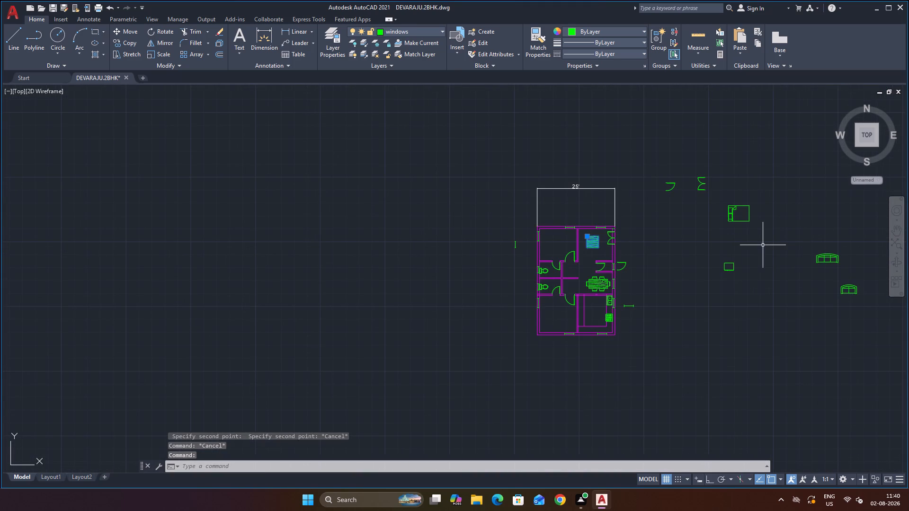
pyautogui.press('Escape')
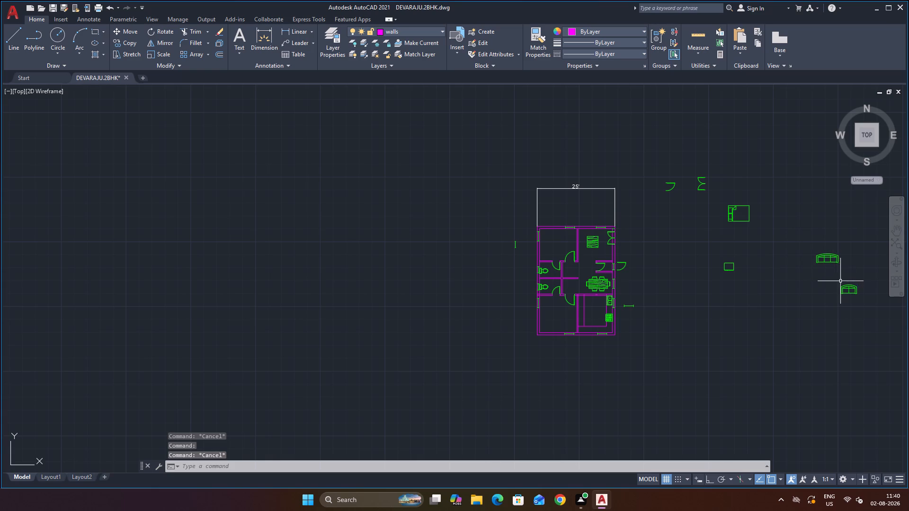
# Rotate the three-seat sofa 90° counterclockwise about its lower-right corner so its seats face the plan's right side.
pyautogui.click(826, 256)
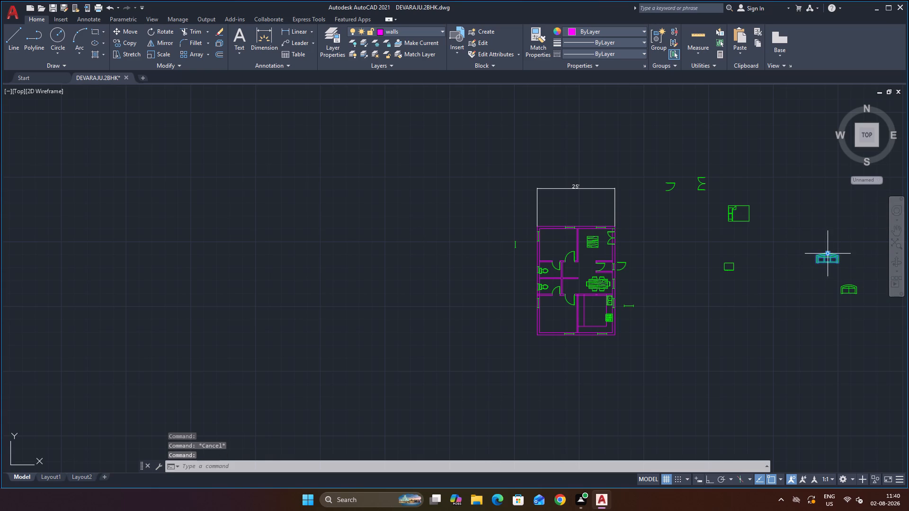
pyautogui.scroll(3, 873, 258)
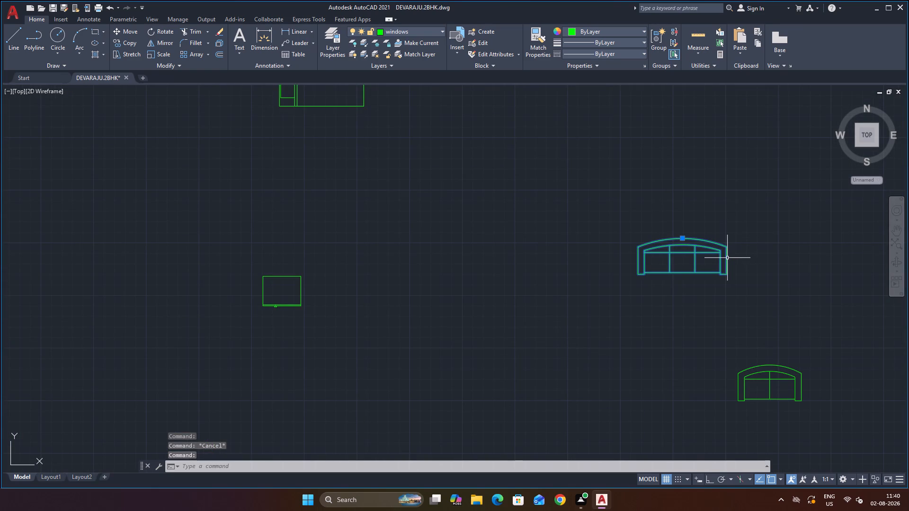
pyautogui.write('RO')
pyautogui.press('Return')
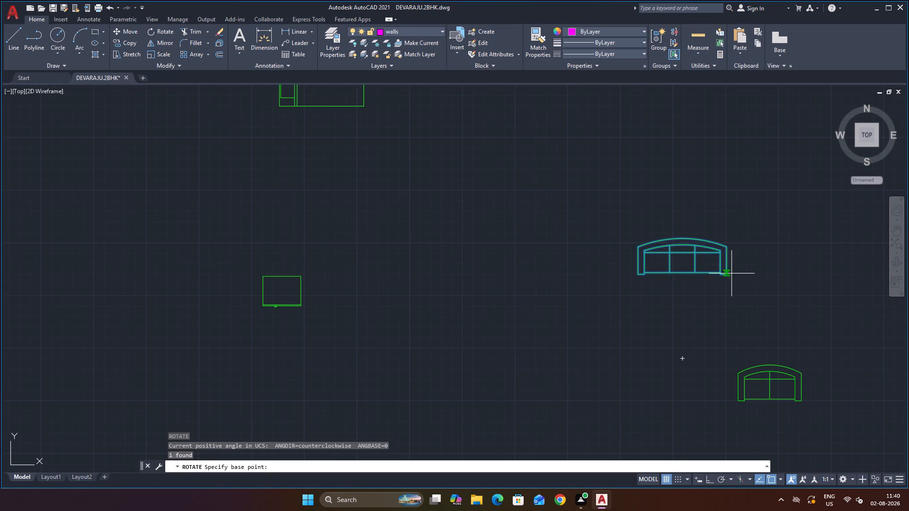
pyautogui.click(727, 276)
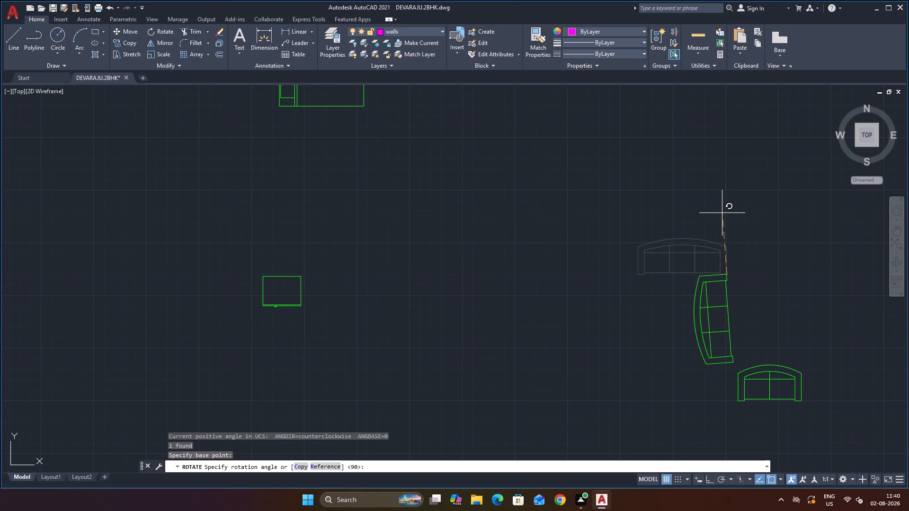
pyautogui.press('F8')
pyautogui.click(723, 210)
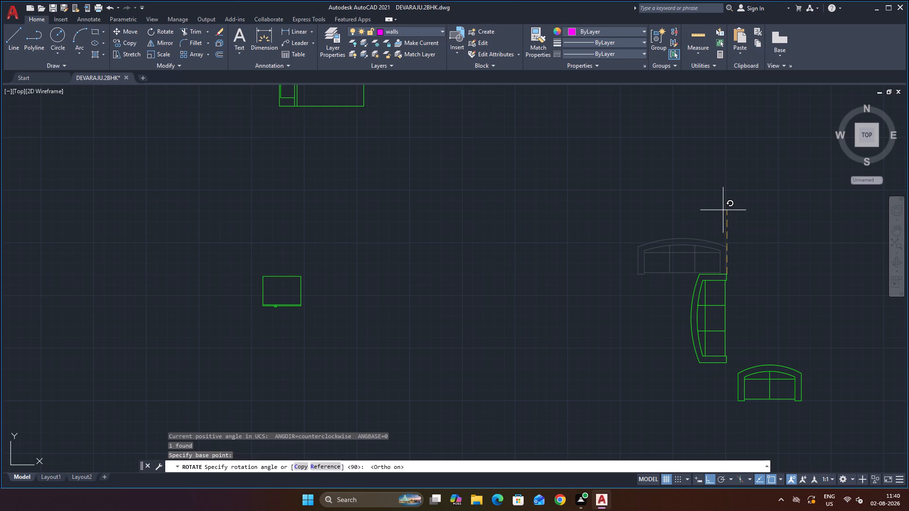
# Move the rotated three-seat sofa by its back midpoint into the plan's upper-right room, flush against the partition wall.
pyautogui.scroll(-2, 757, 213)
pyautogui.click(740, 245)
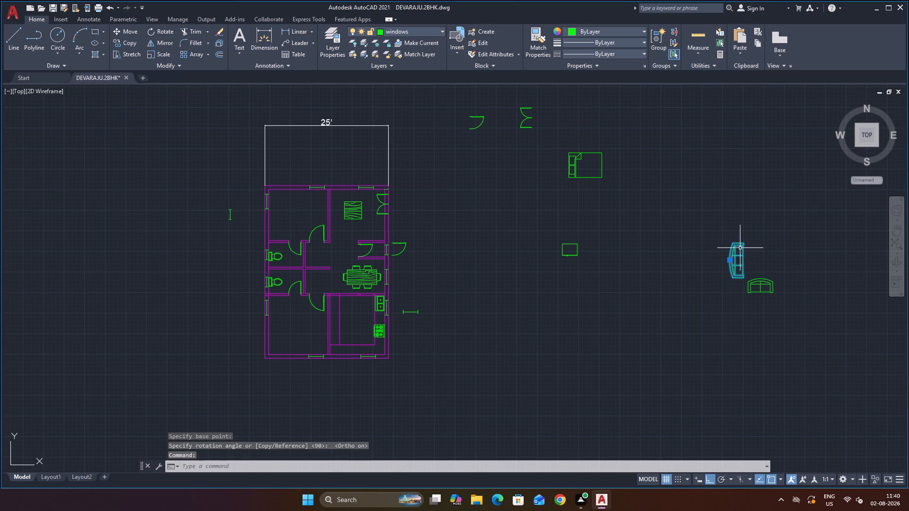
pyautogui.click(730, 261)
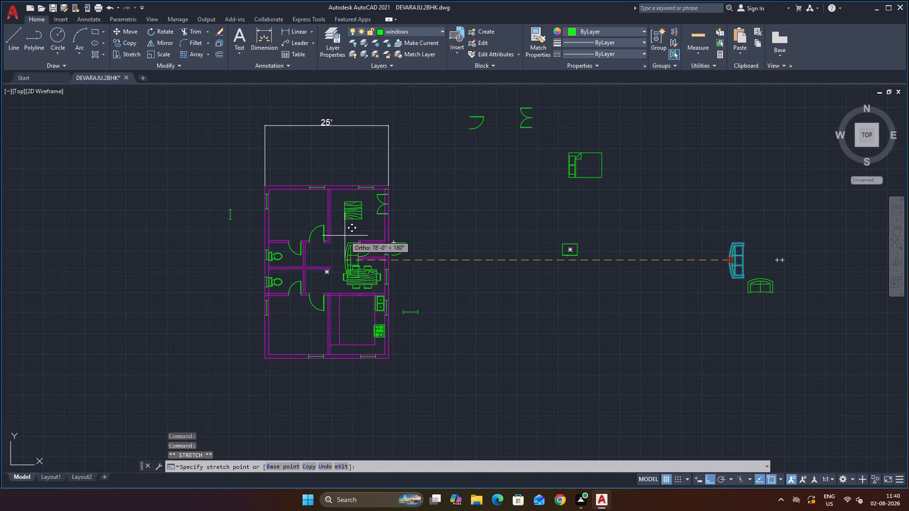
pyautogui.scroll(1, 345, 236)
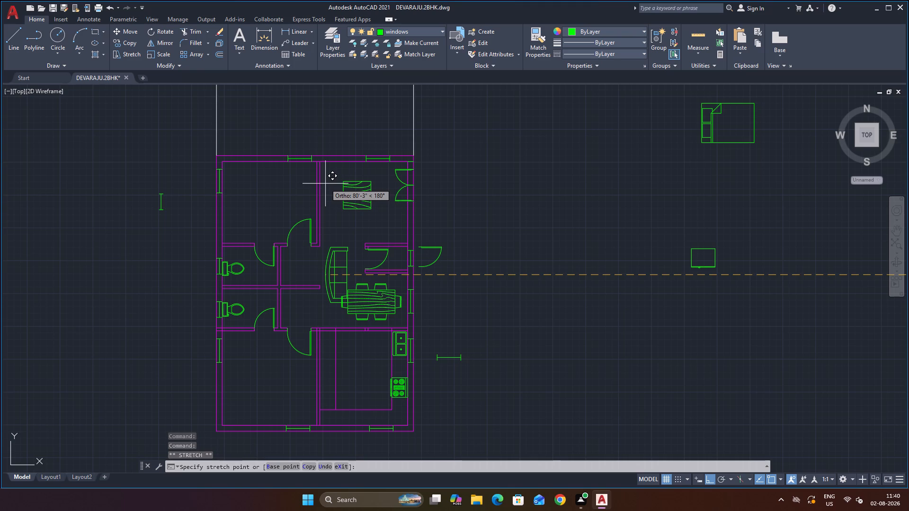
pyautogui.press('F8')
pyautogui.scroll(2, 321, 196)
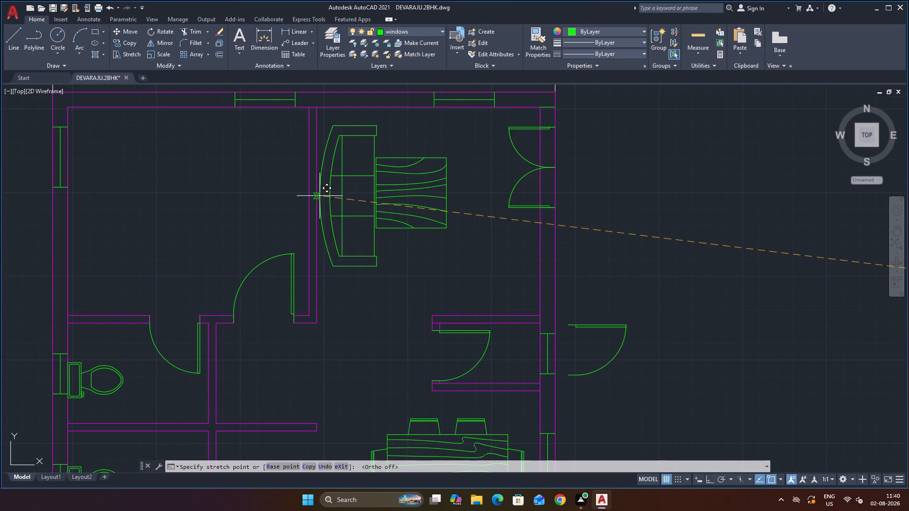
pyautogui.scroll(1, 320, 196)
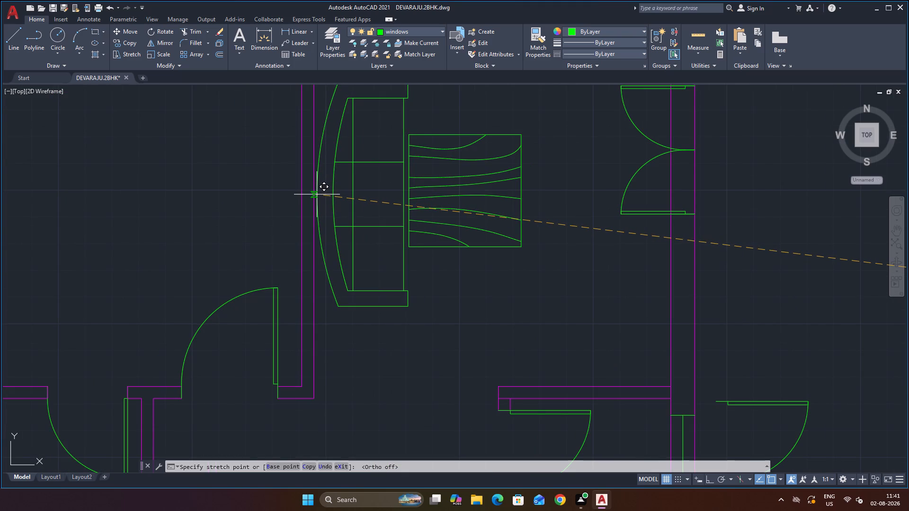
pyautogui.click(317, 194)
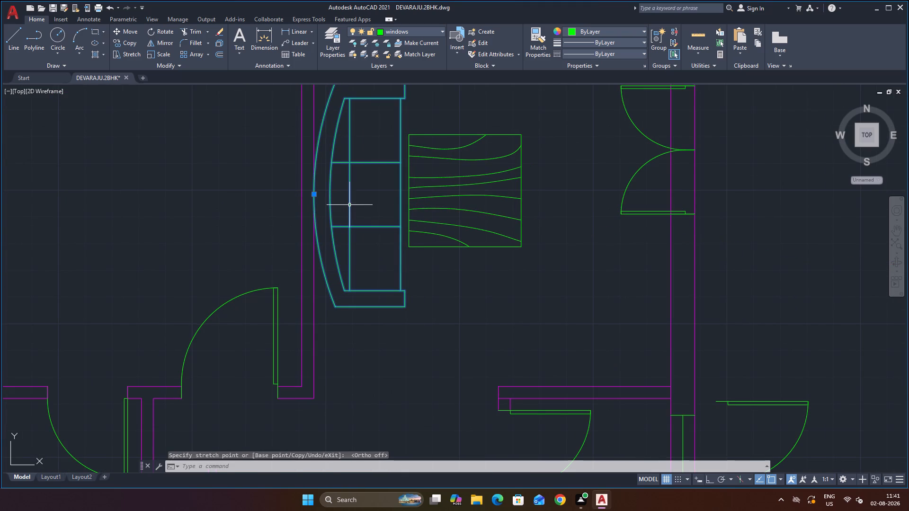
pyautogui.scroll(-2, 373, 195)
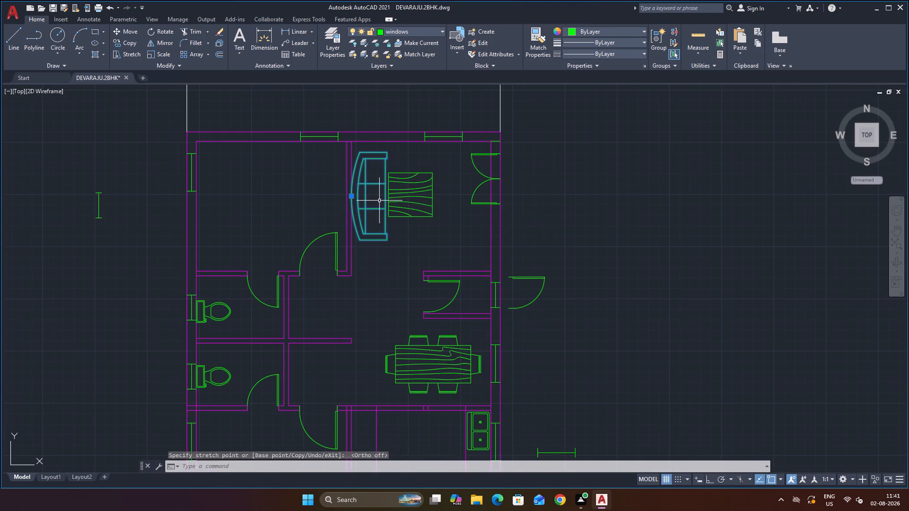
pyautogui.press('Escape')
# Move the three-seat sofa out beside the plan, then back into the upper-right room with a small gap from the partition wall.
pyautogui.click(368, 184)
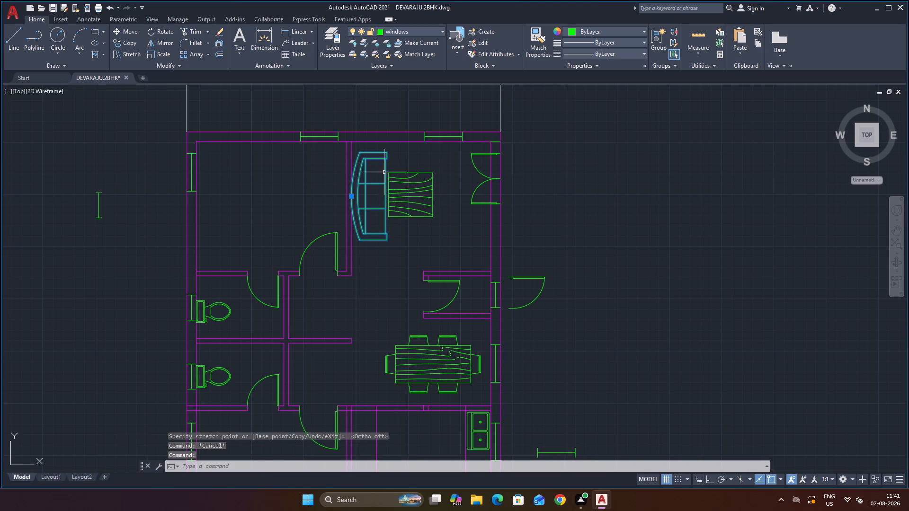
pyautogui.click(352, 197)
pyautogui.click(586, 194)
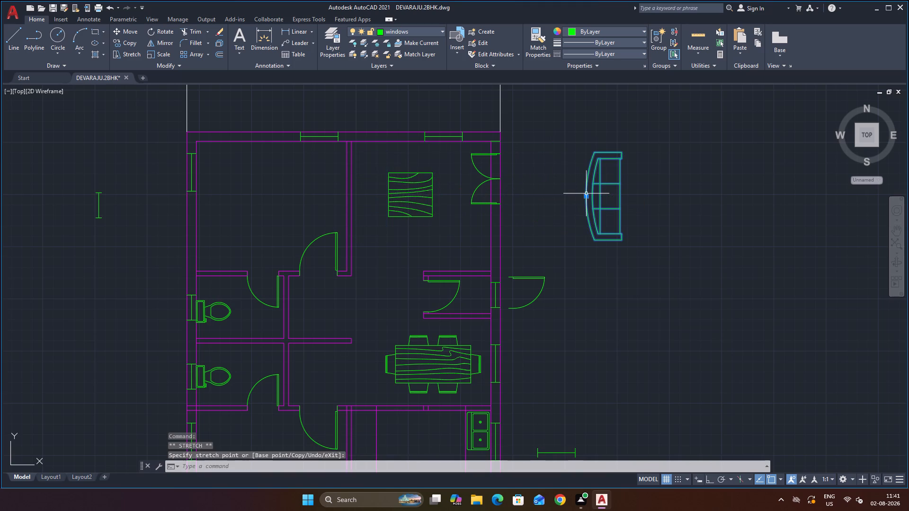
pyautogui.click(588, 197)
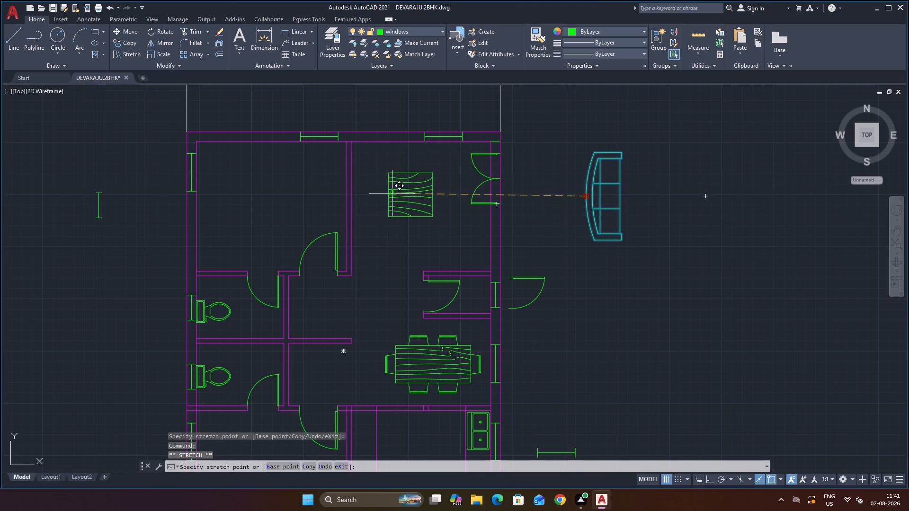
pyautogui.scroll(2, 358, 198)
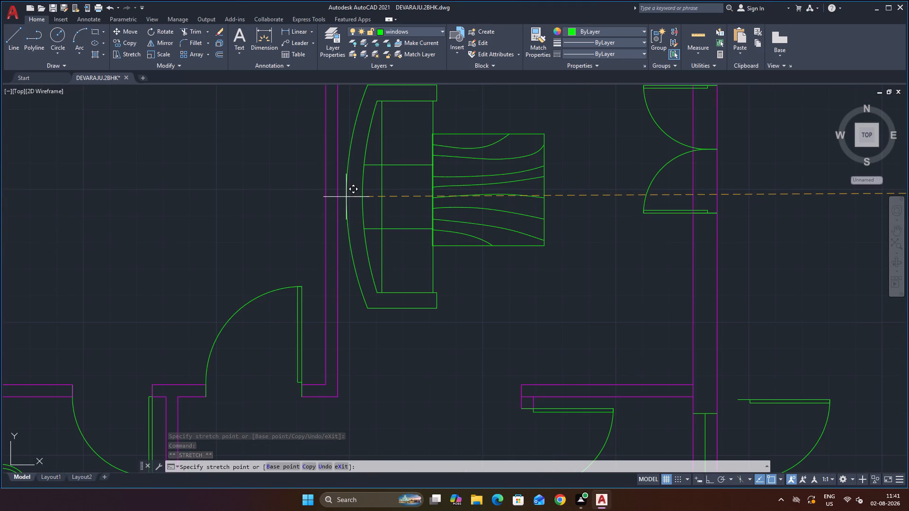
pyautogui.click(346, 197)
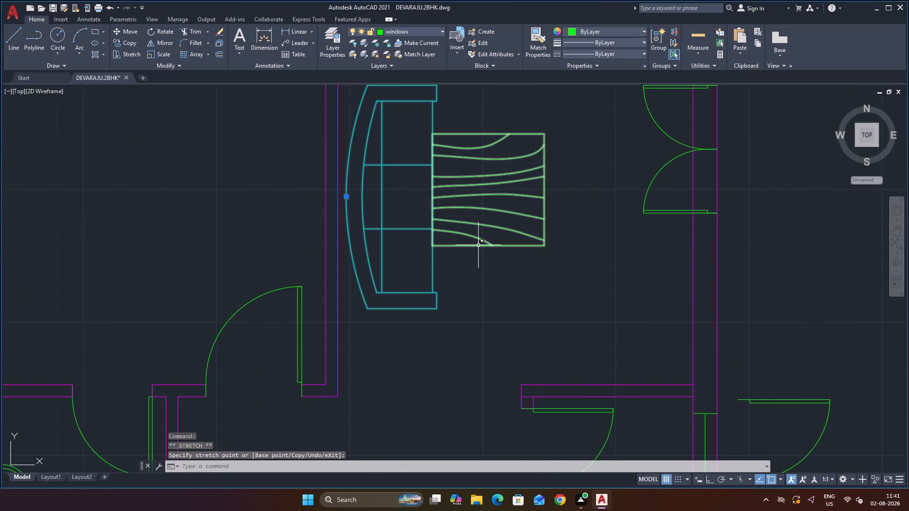
# Move the square wood-grain table by its upper-left corner toward the double door, leaving a gap in front of the sofa.
pyautogui.click(478, 245)
pyautogui.click(432, 135)
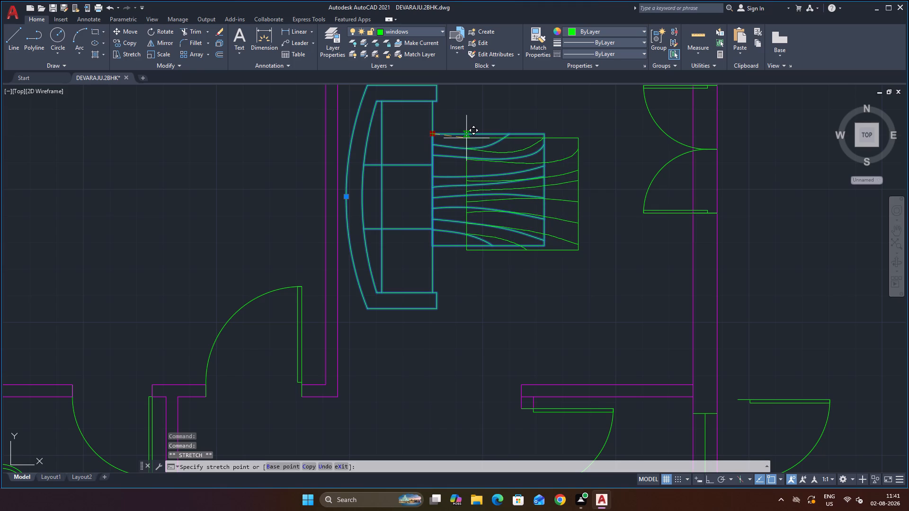
pyautogui.click(466, 138)
# Examine the sofa and table arrangement in the upper-right room against the overall plan and the blocks still outside.
pyautogui.scroll(-3, 552, 119)
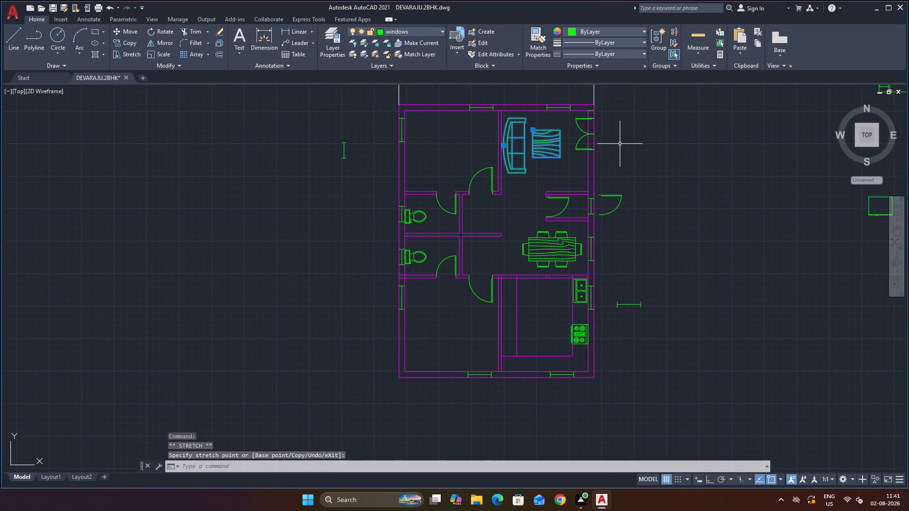
pyautogui.scroll(2, 597, 111)
pyautogui.scroll(-1, 597, 113)
pyautogui.scroll(-2, 640, 140)
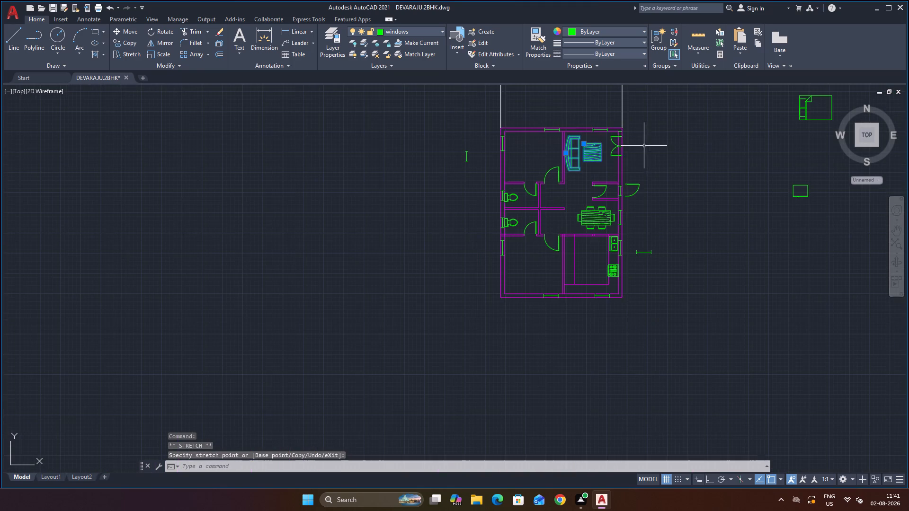
pyautogui.scroll(2, 657, 120)
pyautogui.scroll(2, 533, 115)
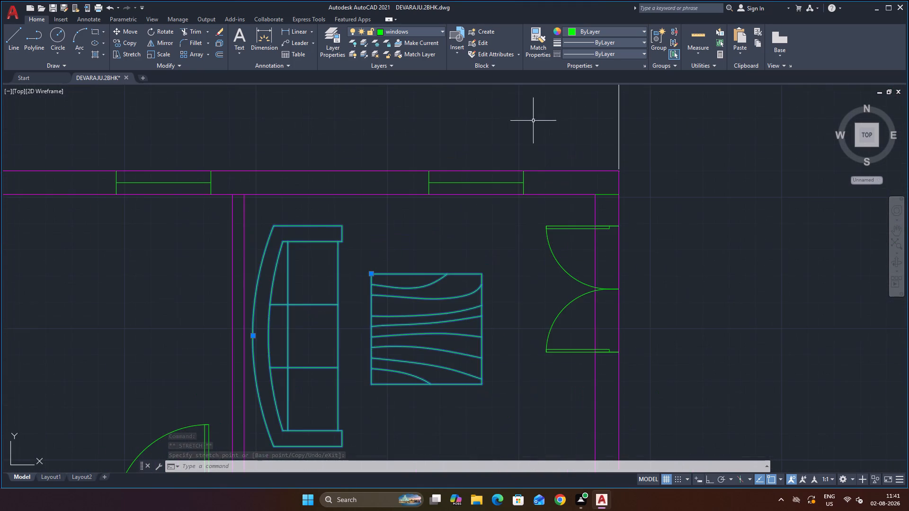
pyautogui.scroll(-2, 508, 159)
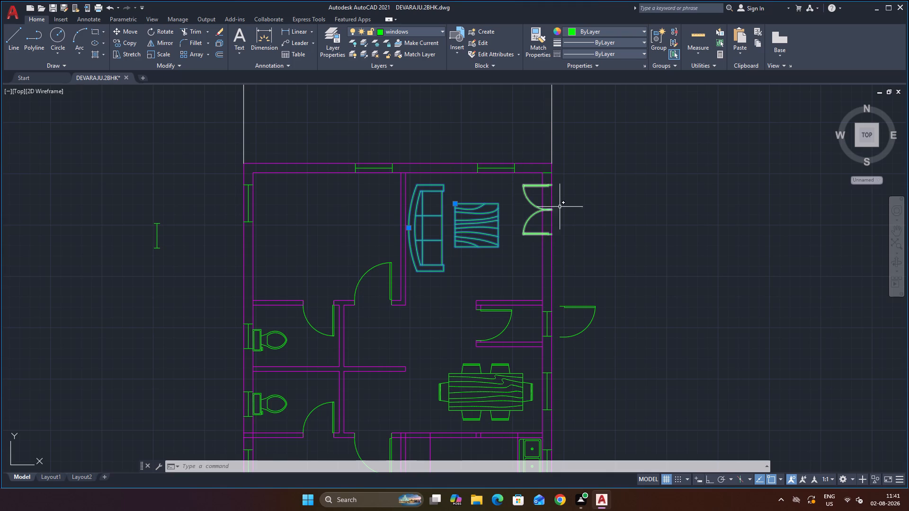
pyautogui.scroll(-1, 560, 190)
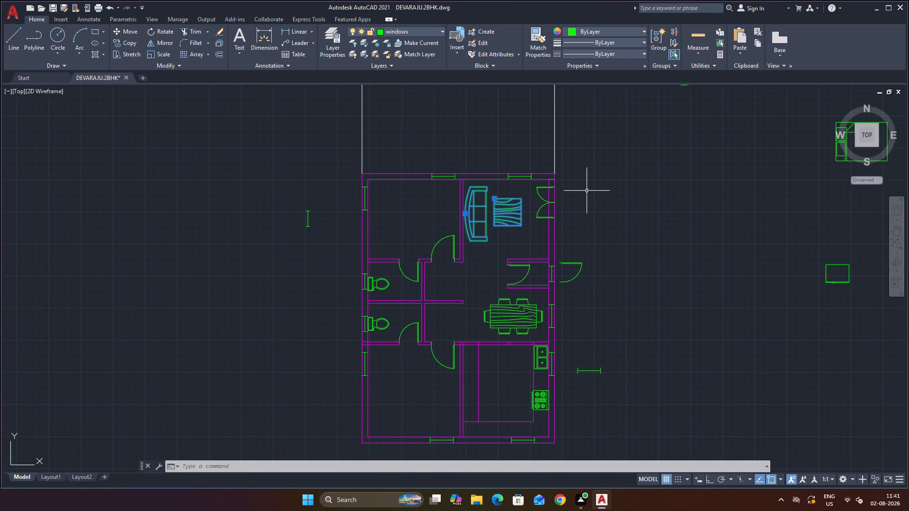
pyautogui.scroll(-2, 587, 191)
pyautogui.scroll(1, 617, 222)
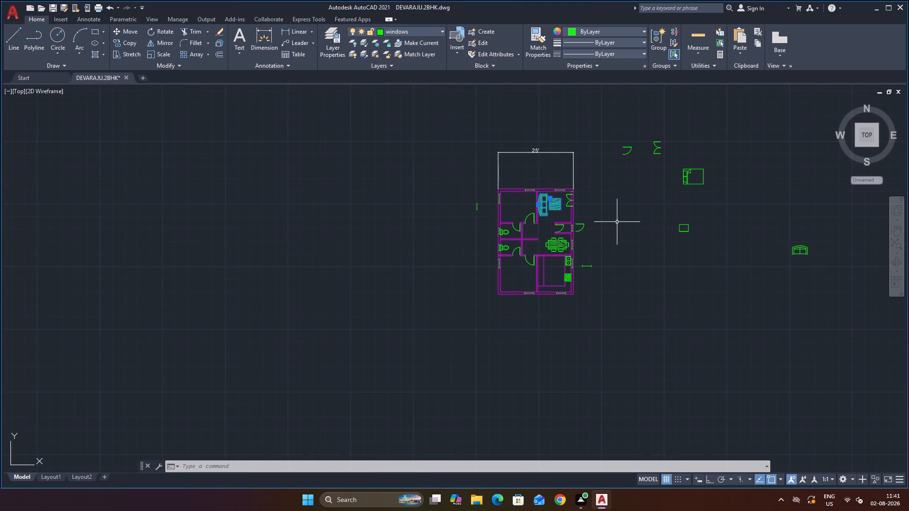
pyautogui.press('Escape')
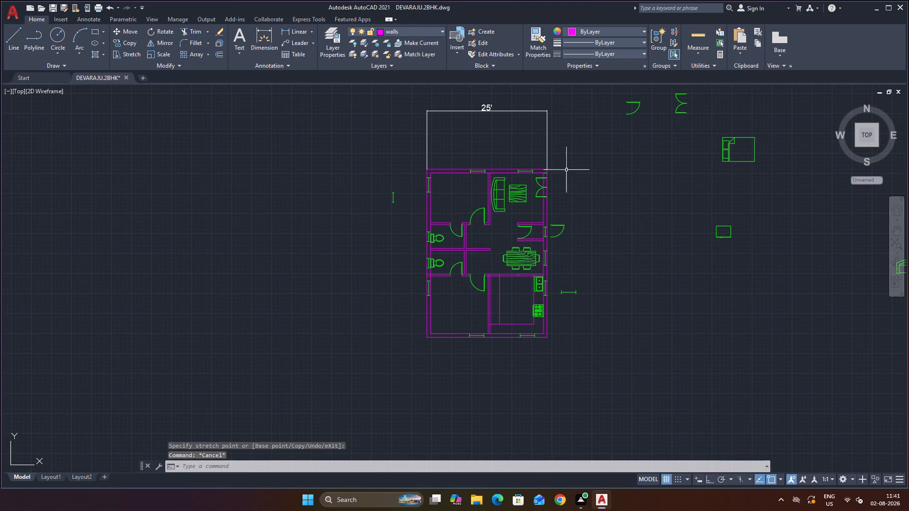
pyautogui.scroll(1, 571, 176)
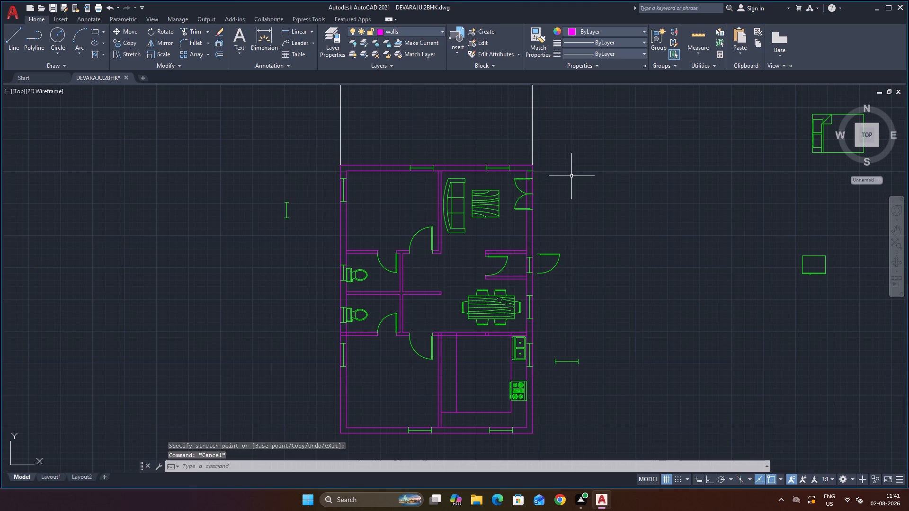
pyautogui.scroll(1, 571, 176)
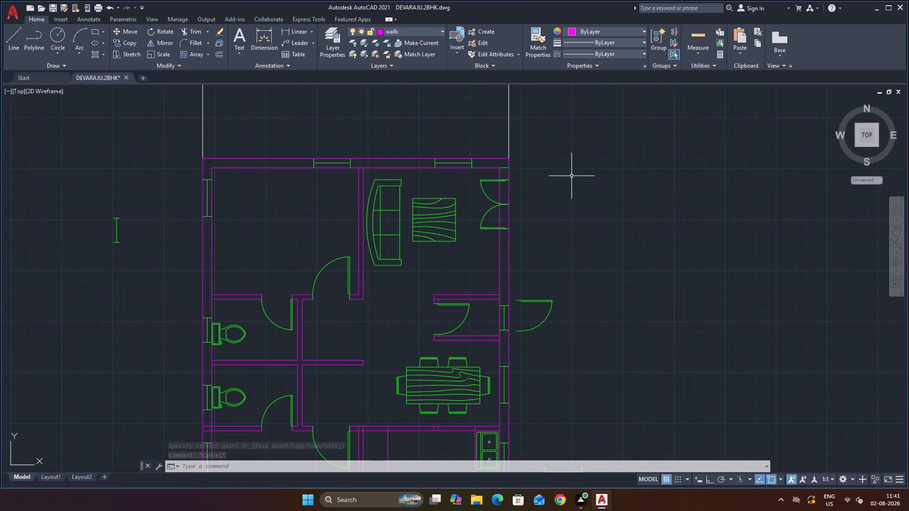
pyautogui.scroll(-3, 571, 176)
pyautogui.scroll(1, 578, 234)
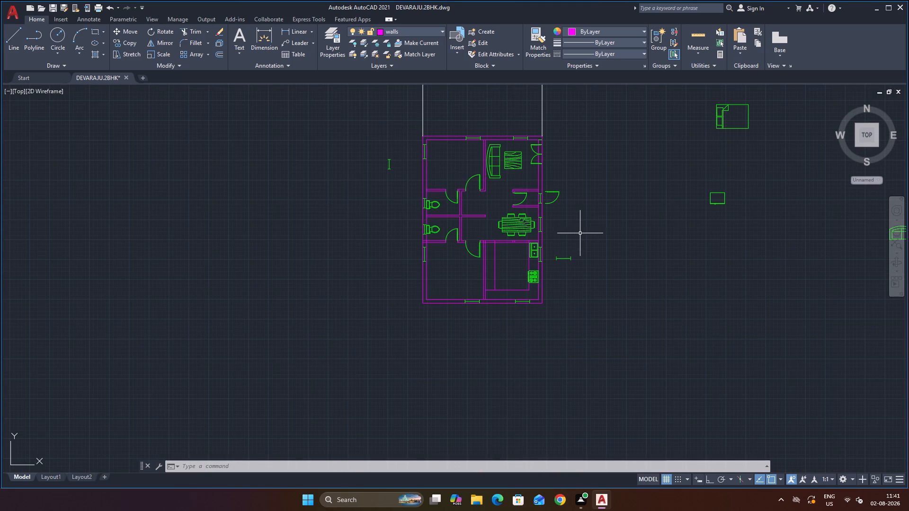
pyautogui.scroll(1, 532, 164)
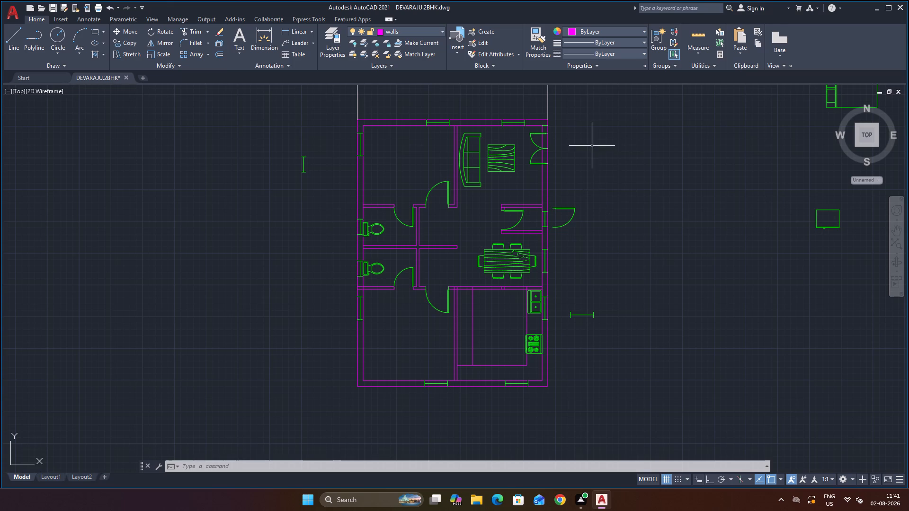
pyautogui.scroll(-2, 592, 147)
pyautogui.scroll(2, 591, 112)
pyautogui.scroll(1, 588, 150)
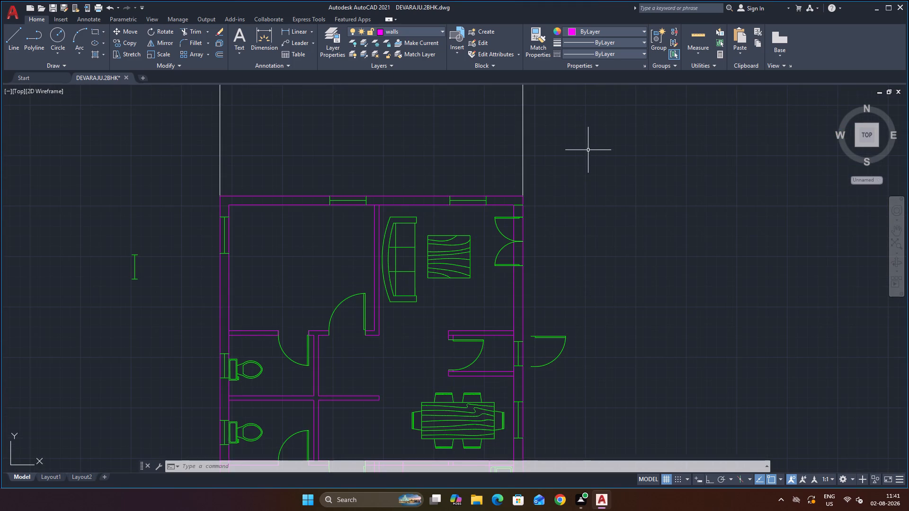
pyautogui.scroll(-1, 569, 160)
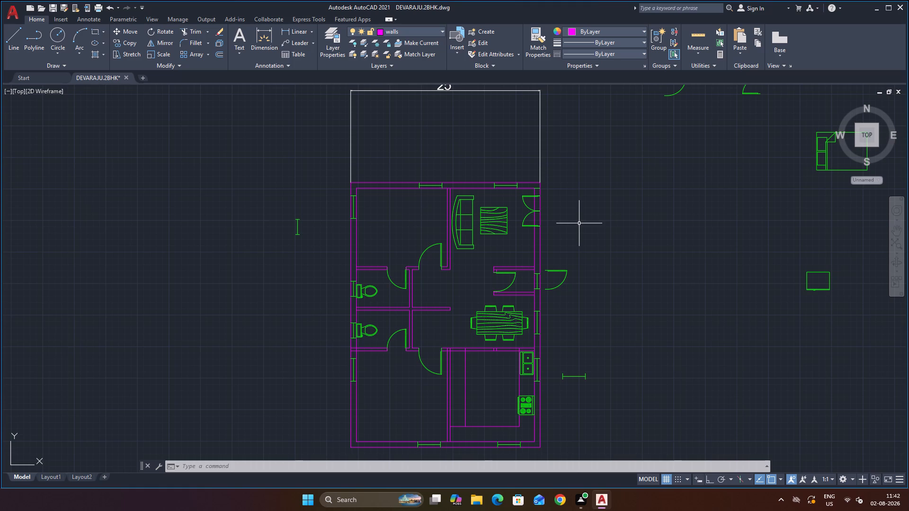
# Move the three-seat sofa by its back midpoint out of the upper-right room into the empty area right of the plan.
pyautogui.scroll(-3, 685, 194)
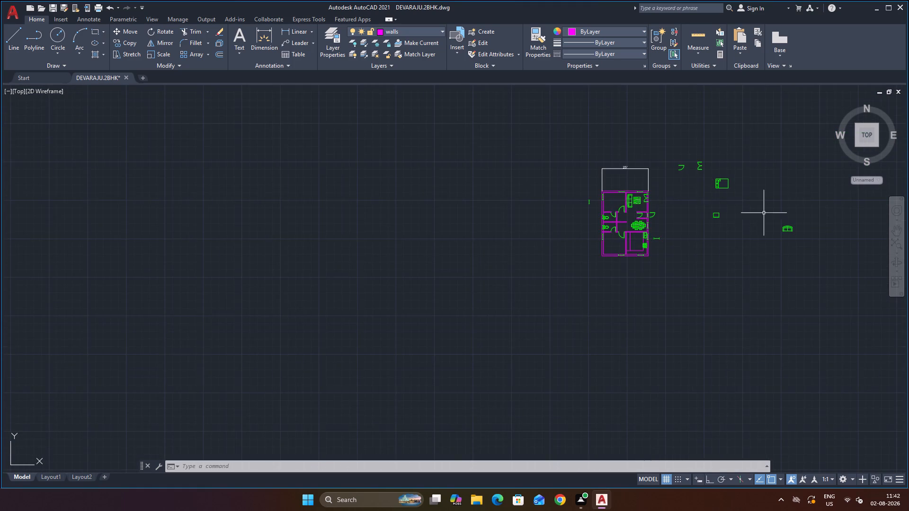
pyautogui.scroll(3, 770, 216)
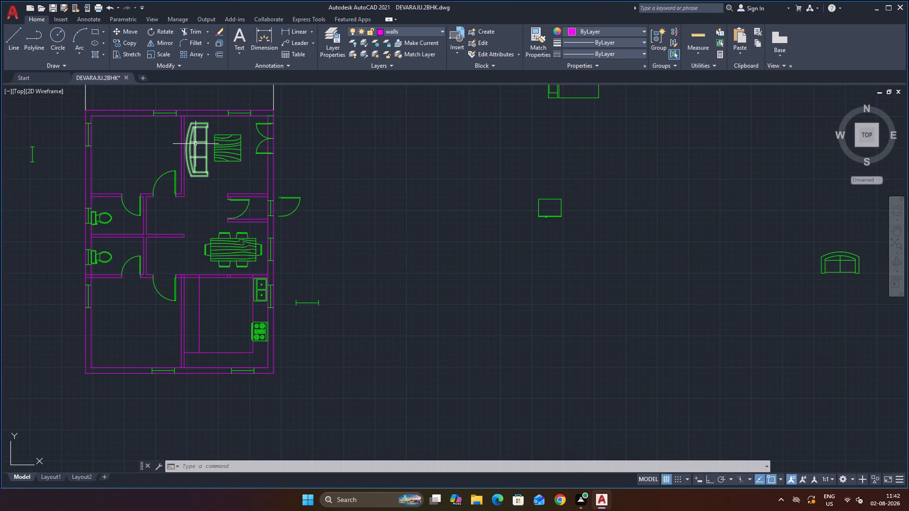
pyautogui.click(194, 141)
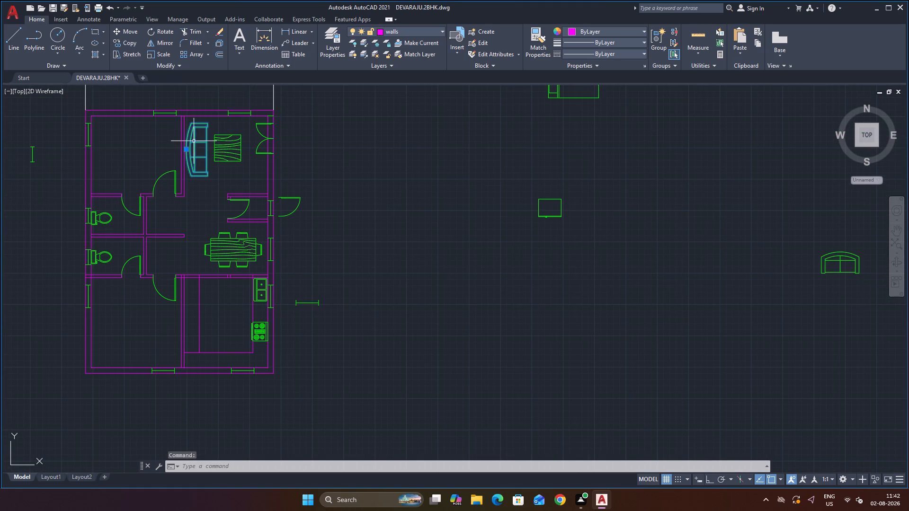
pyautogui.moveTo(187, 150); pyautogui.dragTo(199, 150)
pyautogui.click(417, 176)
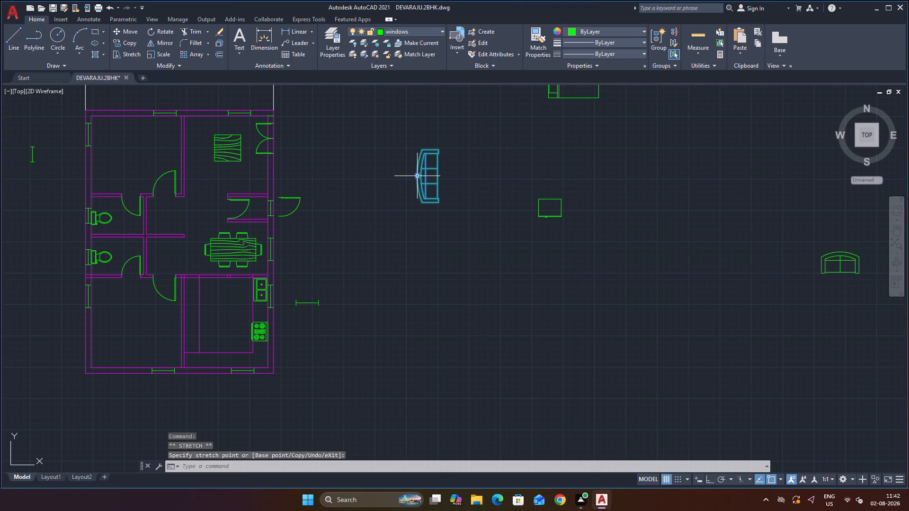
# Scale the three-seat sofa by reference from its upper front corner, using its full length as reference and about 4'-6" as the new length.
pyautogui.press('Escape')
pyautogui.press('Escape')
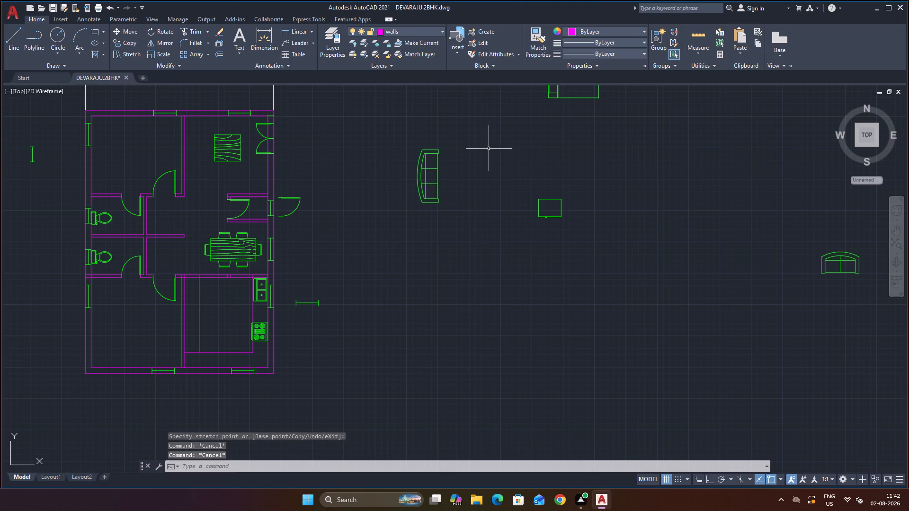
pyautogui.click(438, 152)
pyautogui.write('SC')
pyautogui.press('Return')
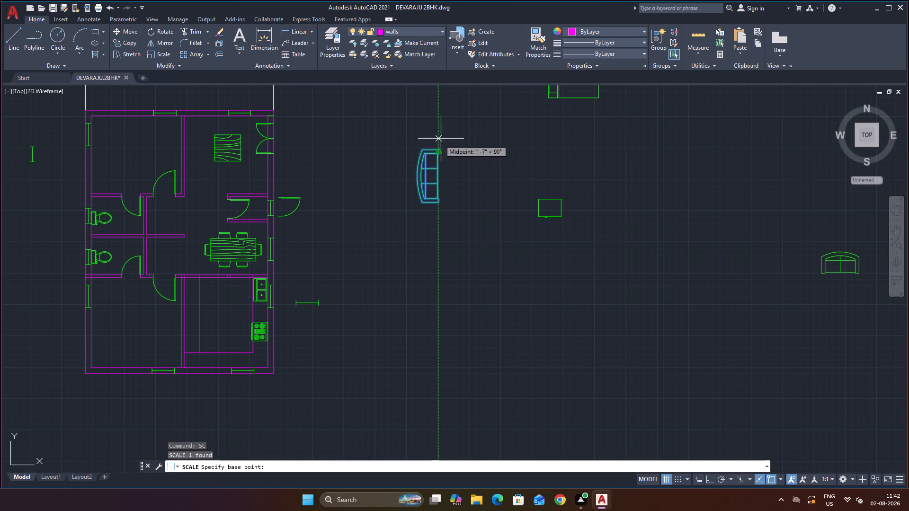
pyautogui.scroll(1, 481, 158)
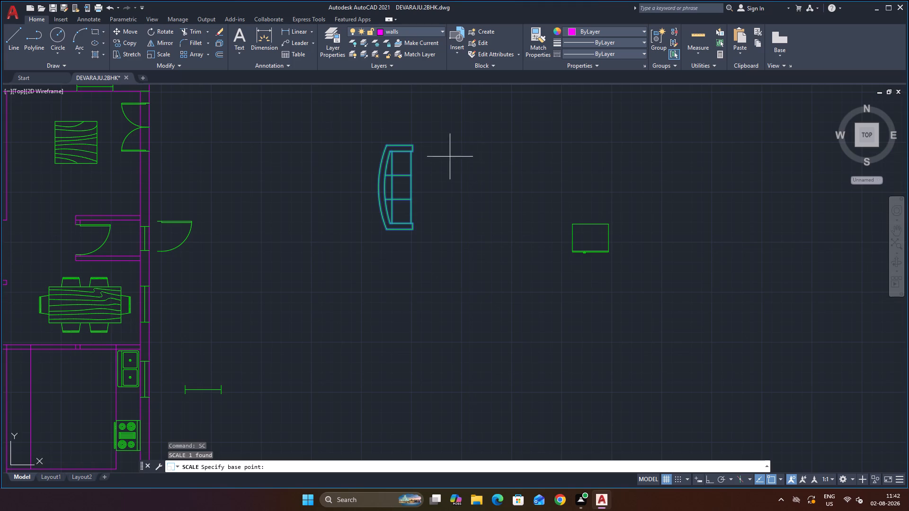
pyautogui.click(411, 143)
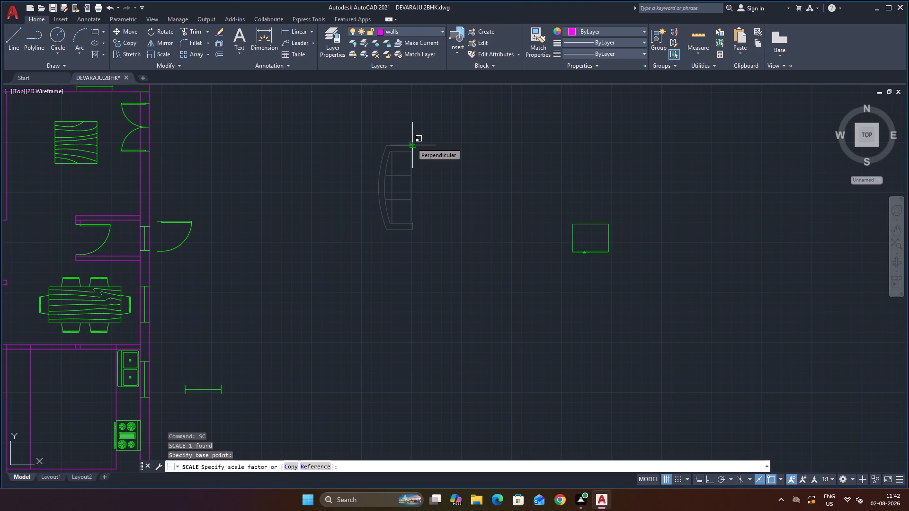
pyautogui.press('r')
pyautogui.press('Return')
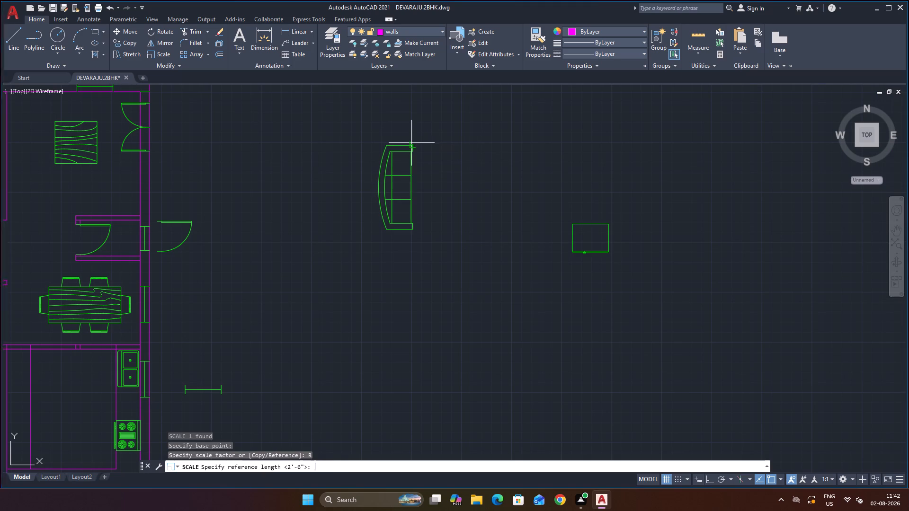
pyautogui.click(411, 143)
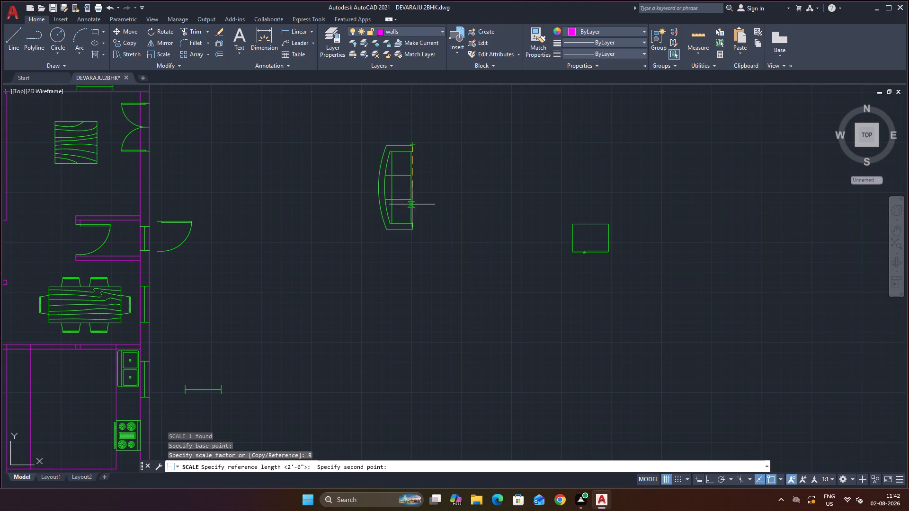
pyautogui.click(413, 231)
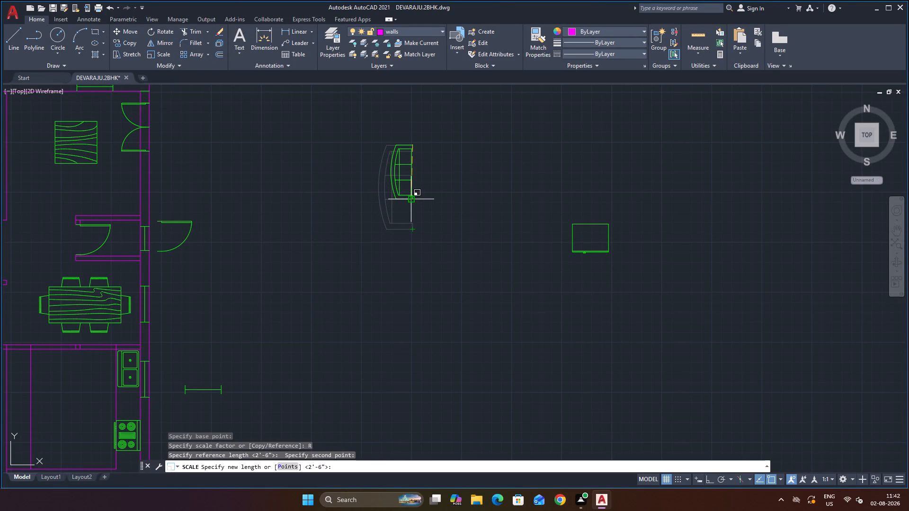
pyautogui.click(411, 197)
# Move the three-seat sofa by its back midpoint into the upper-right room, facing the square table with a small gap from the partition wall.
pyautogui.scroll(-3, 434, 163)
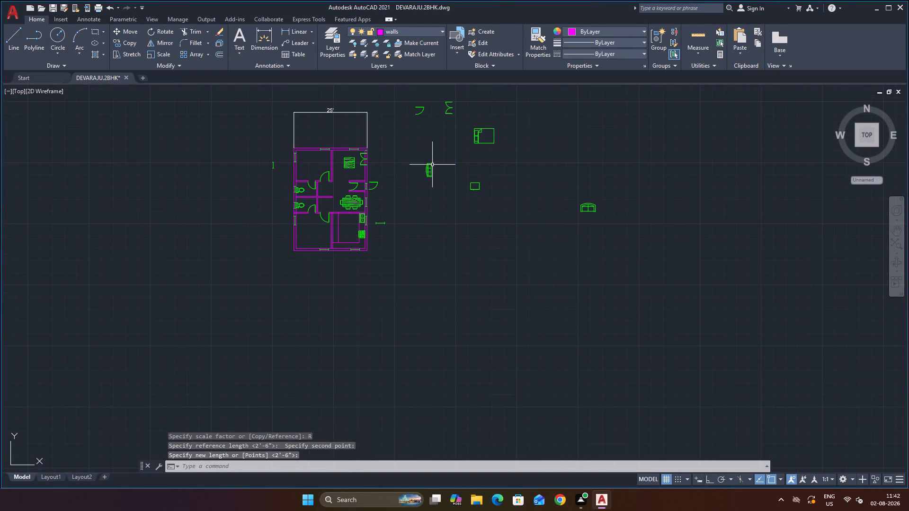
pyautogui.scroll(1, 432, 159)
pyautogui.click(423, 174)
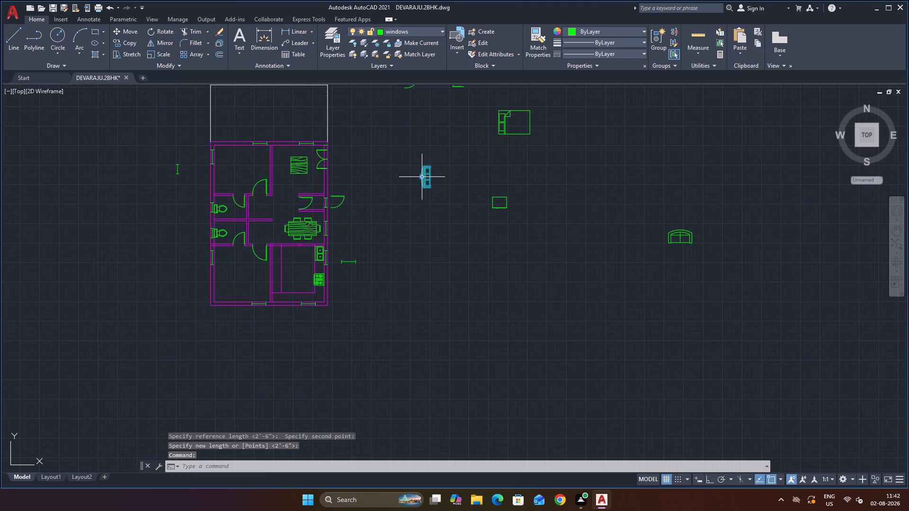
pyautogui.click(422, 176)
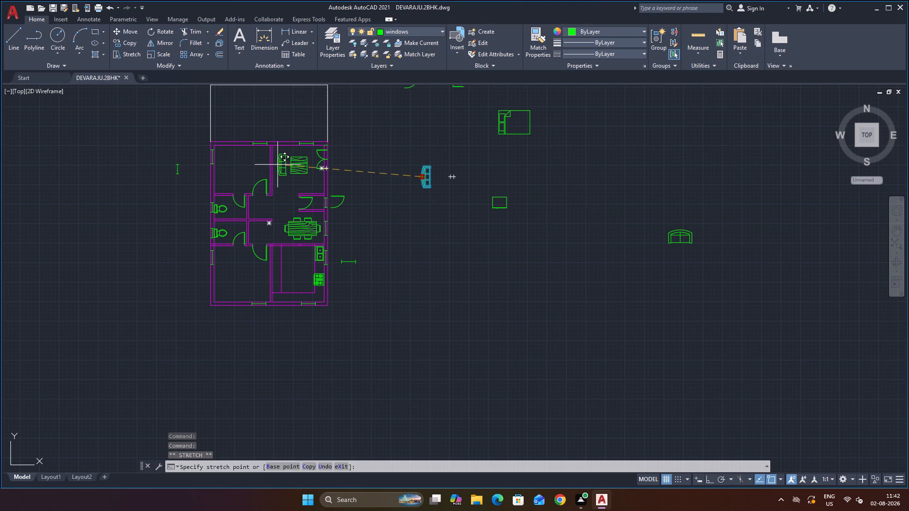
pyautogui.scroll(2, 277, 165)
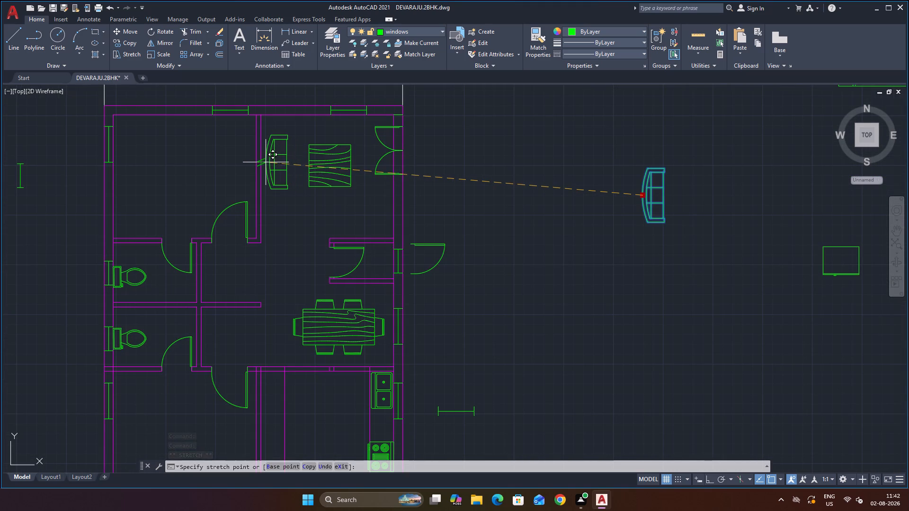
pyautogui.click(266, 162)
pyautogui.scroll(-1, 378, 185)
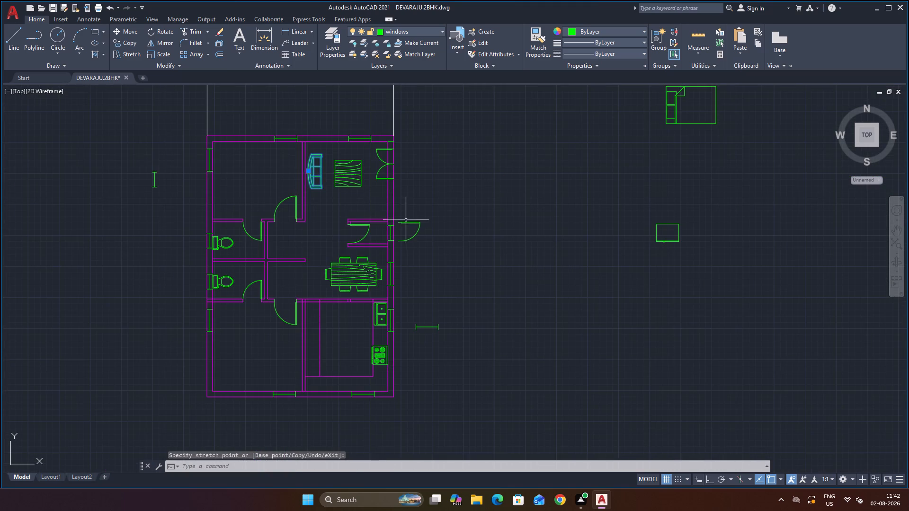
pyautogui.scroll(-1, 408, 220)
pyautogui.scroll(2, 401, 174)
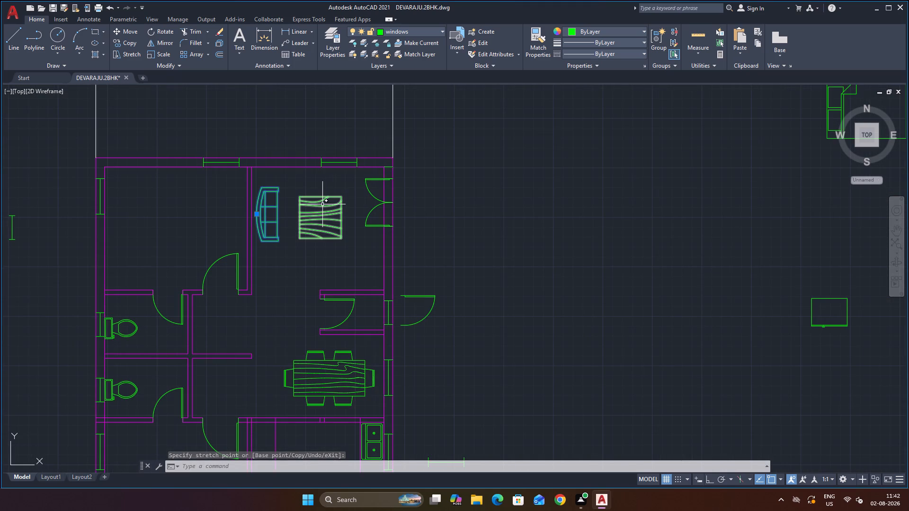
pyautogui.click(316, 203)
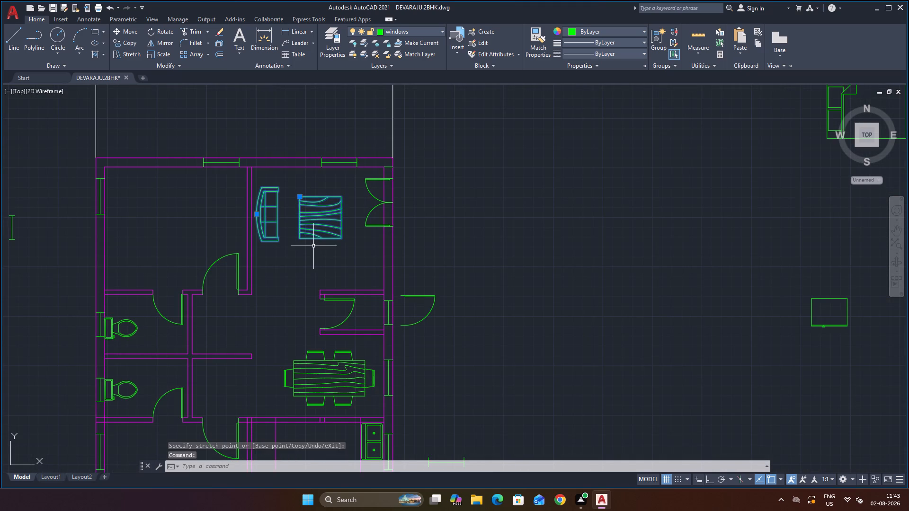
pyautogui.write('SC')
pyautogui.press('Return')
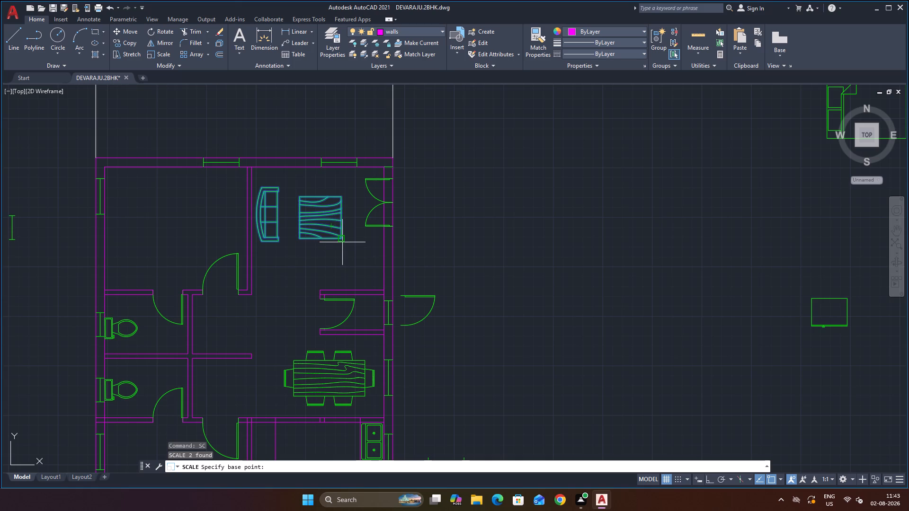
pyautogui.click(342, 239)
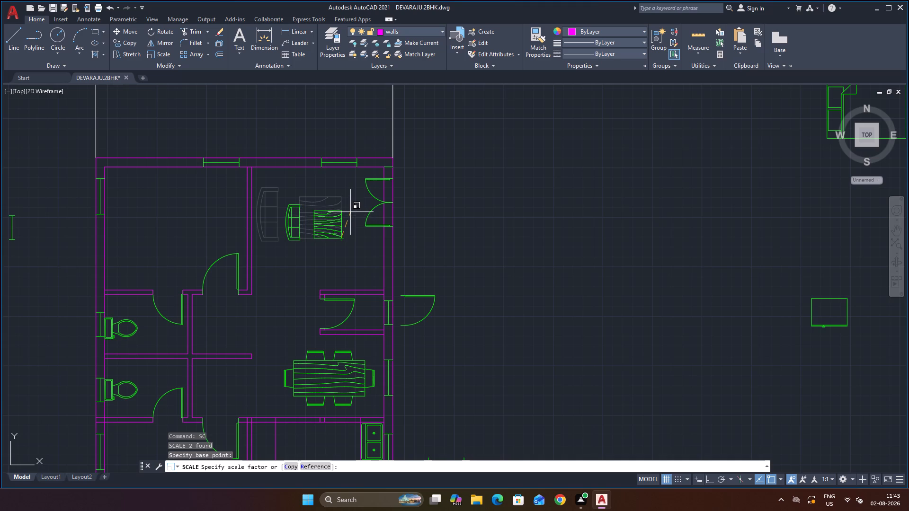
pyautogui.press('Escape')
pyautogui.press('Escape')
# Move the square wood-grain table by its upper-left corner out of the upper-right room into the empty area right of the plan.
pyautogui.click(331, 210)
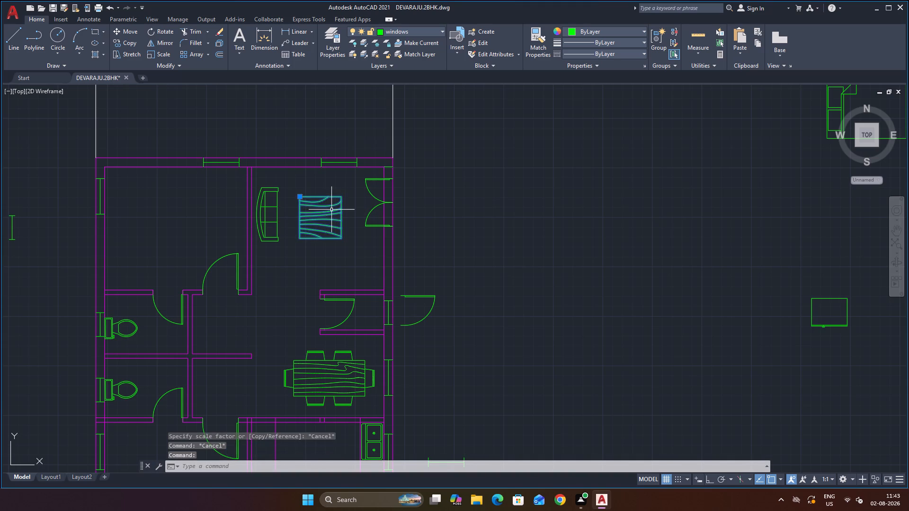
pyautogui.click(300, 198)
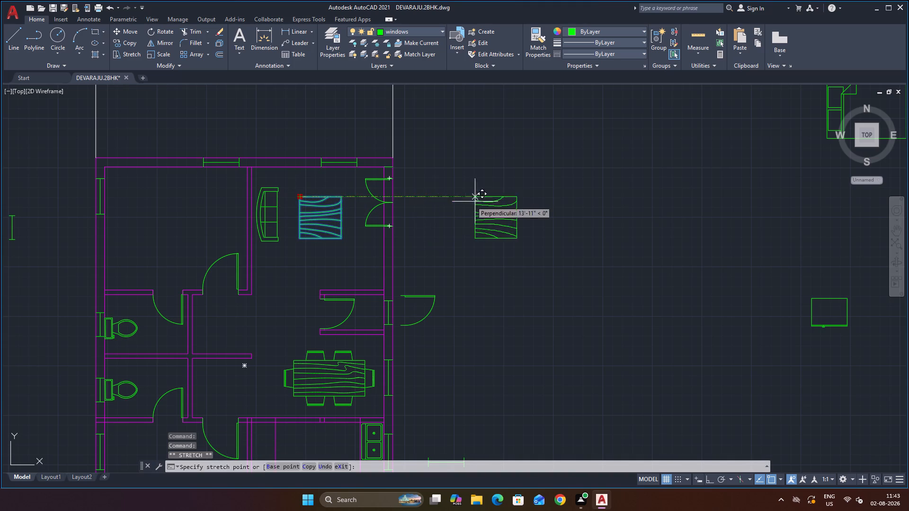
pyautogui.click(500, 201)
pyautogui.press('Escape')
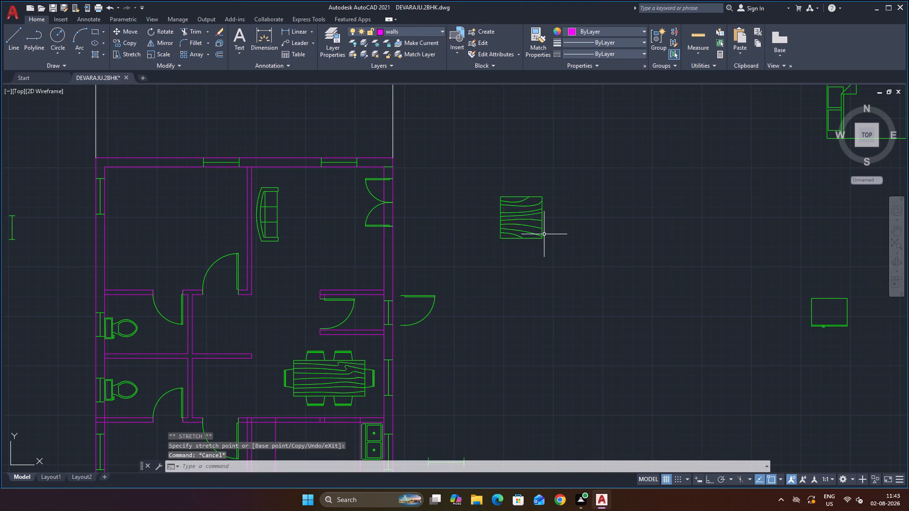
# Scale the square wood-grain table by reference from its lower-right corner, using its right edge as reference, to a little over half its size.
pyautogui.click(540, 238)
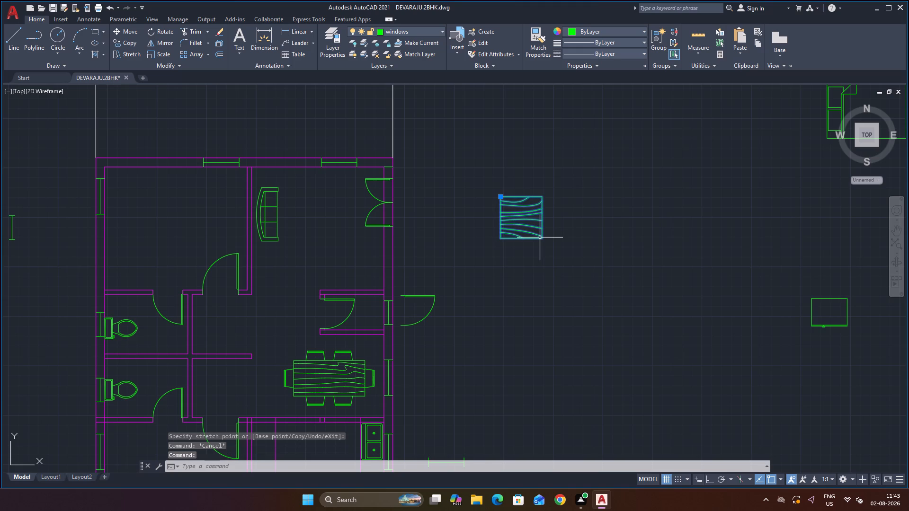
pyautogui.write('SC')
pyautogui.press('Return')
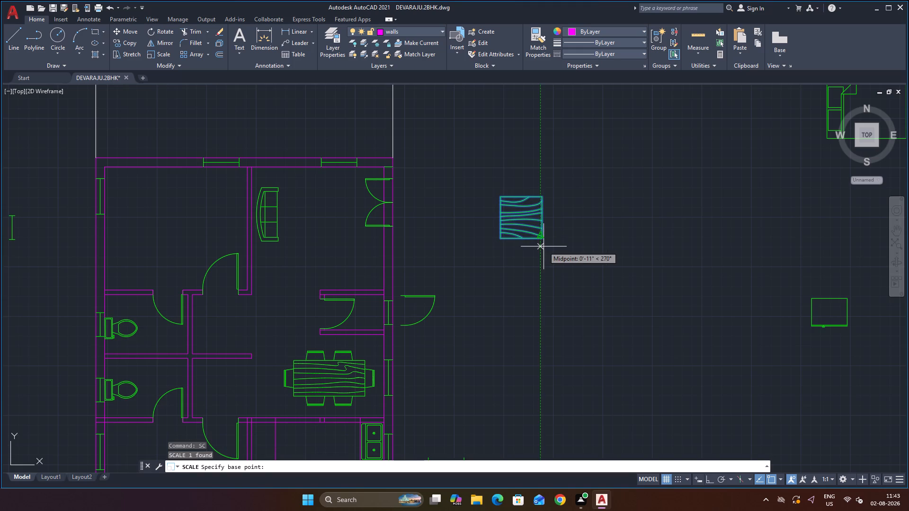
pyautogui.scroll(2, 545, 239)
pyautogui.click(536, 239)
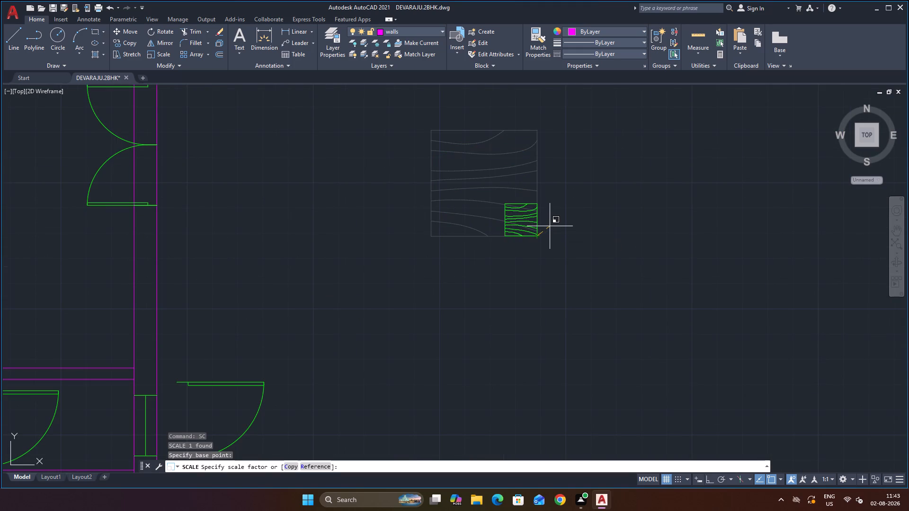
pyautogui.press('r')
pyautogui.press('Return')
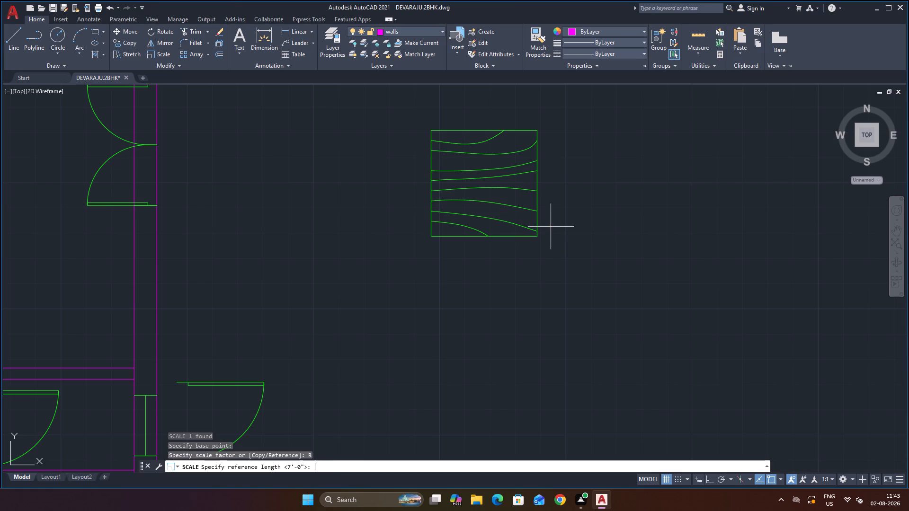
pyautogui.click(537, 238)
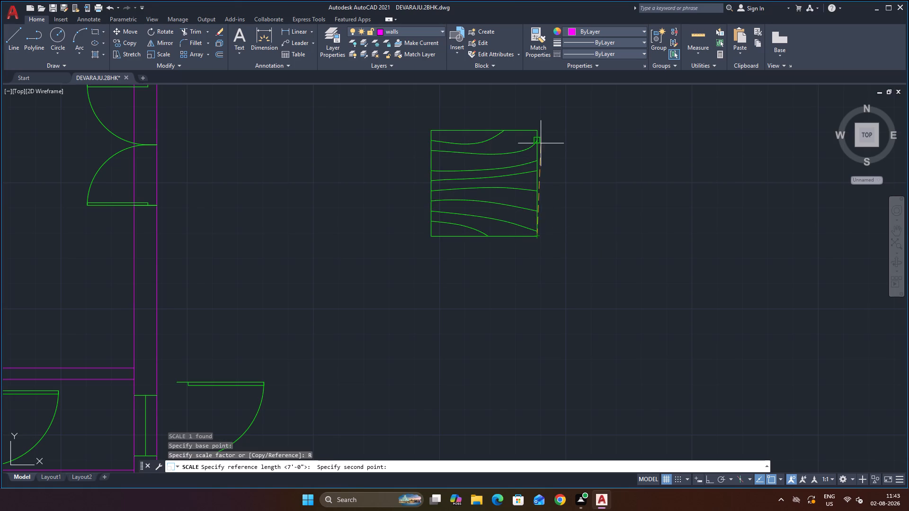
pyautogui.click(536, 131)
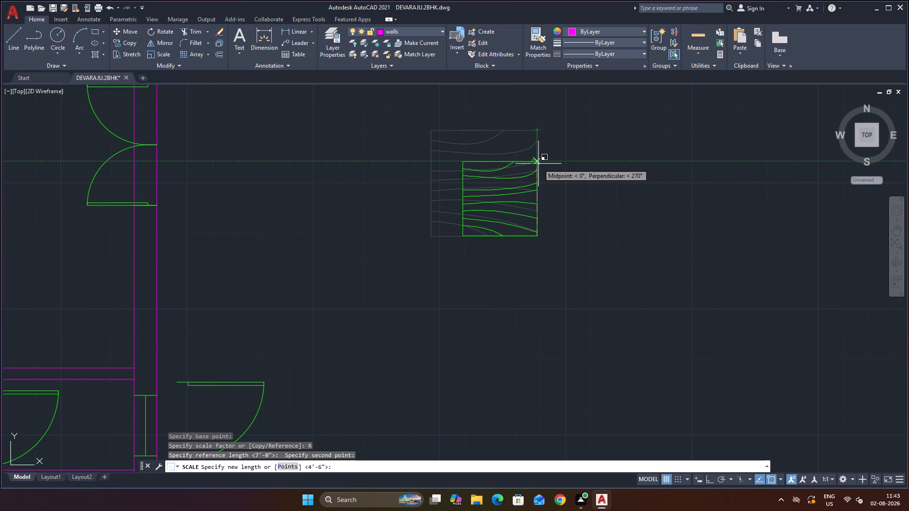
pyautogui.click(538, 168)
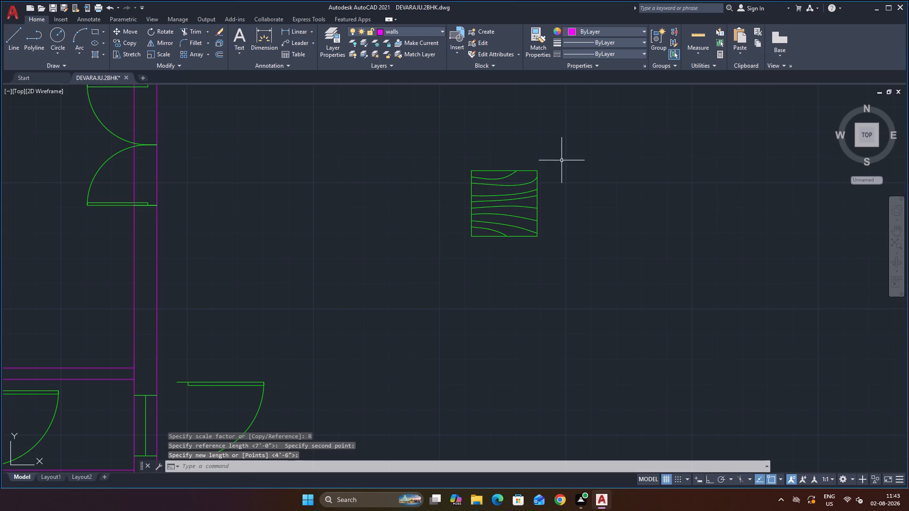
# Move the square wood-grain table by its upper-left corner back into the upper-right room, just in front of the sofa's middle.
pyautogui.scroll(-3, 556, 184)
pyautogui.click(547, 198)
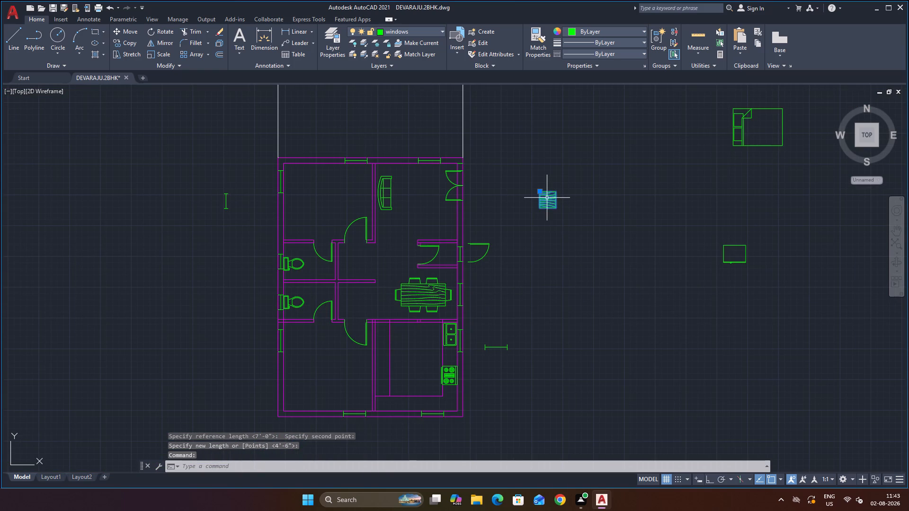
pyautogui.click(541, 191)
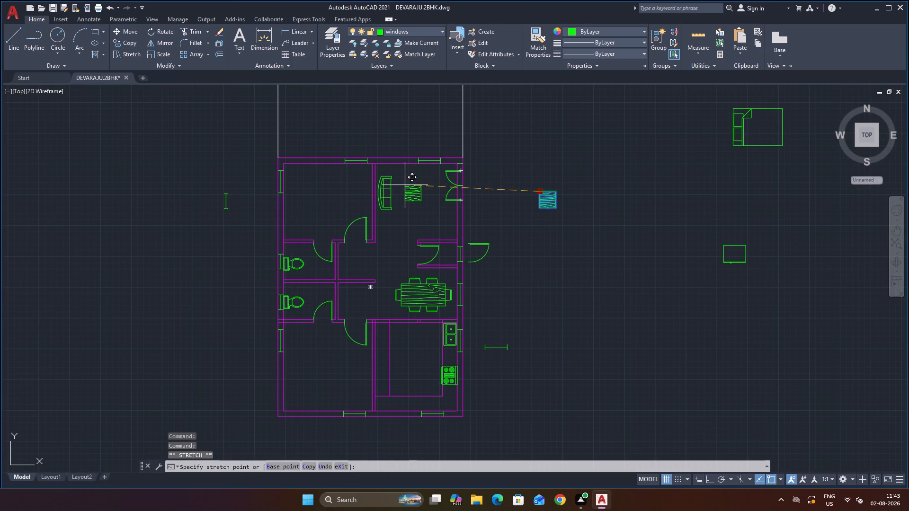
pyautogui.click(400, 185)
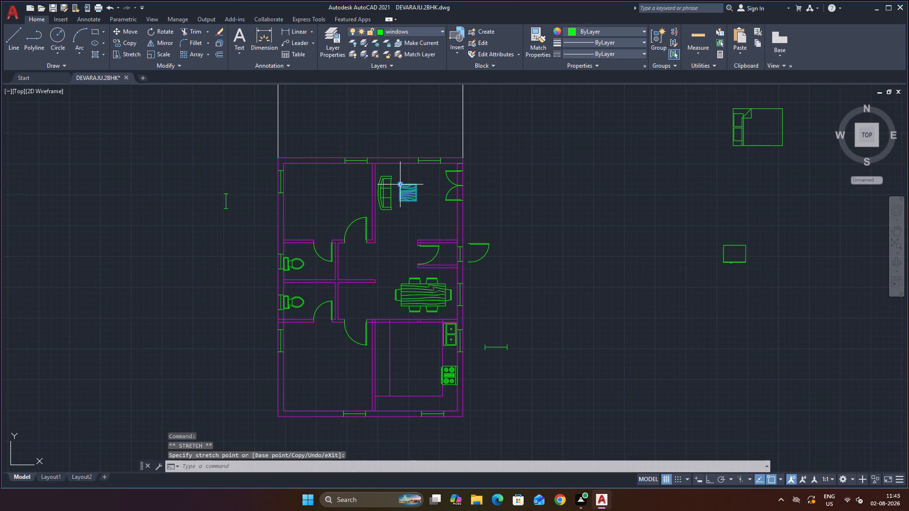
pyautogui.scroll(1, 457, 166)
pyautogui.press('Escape')
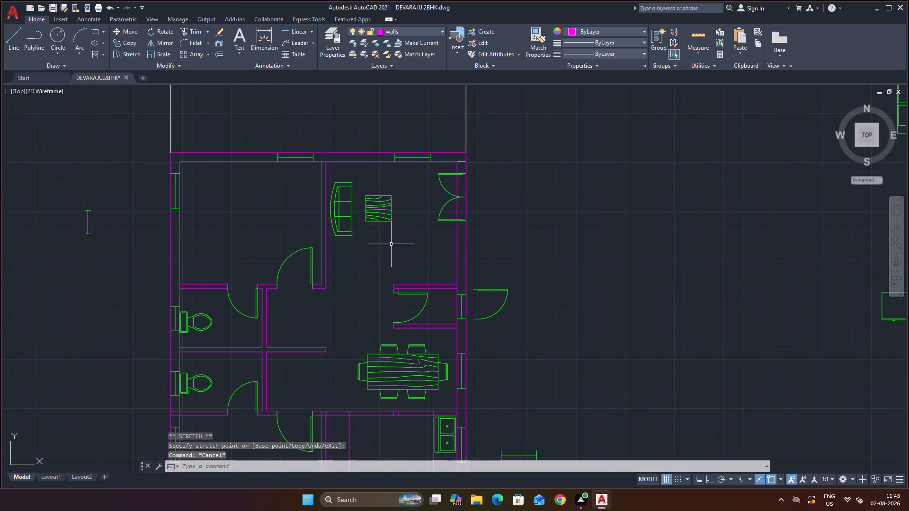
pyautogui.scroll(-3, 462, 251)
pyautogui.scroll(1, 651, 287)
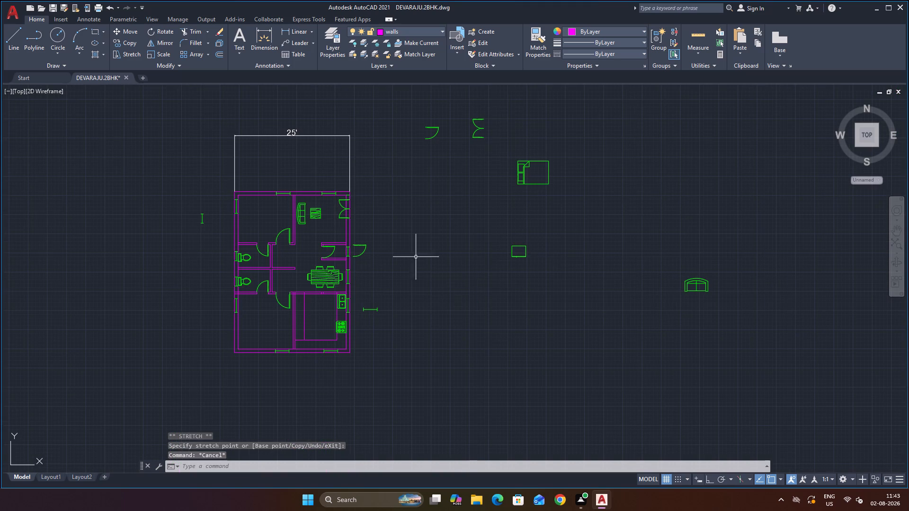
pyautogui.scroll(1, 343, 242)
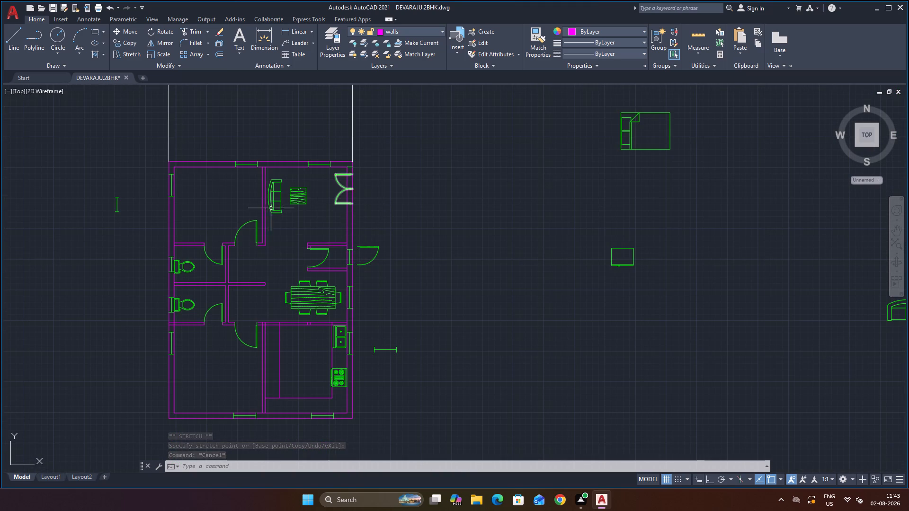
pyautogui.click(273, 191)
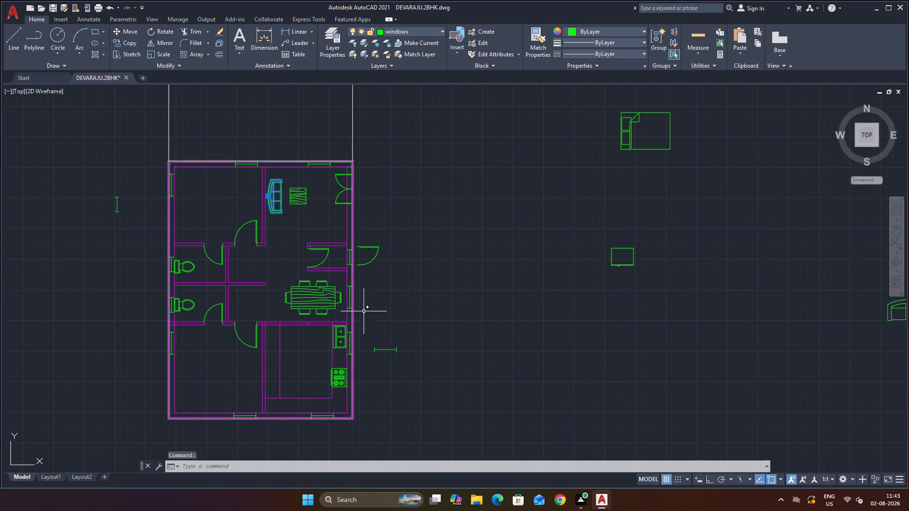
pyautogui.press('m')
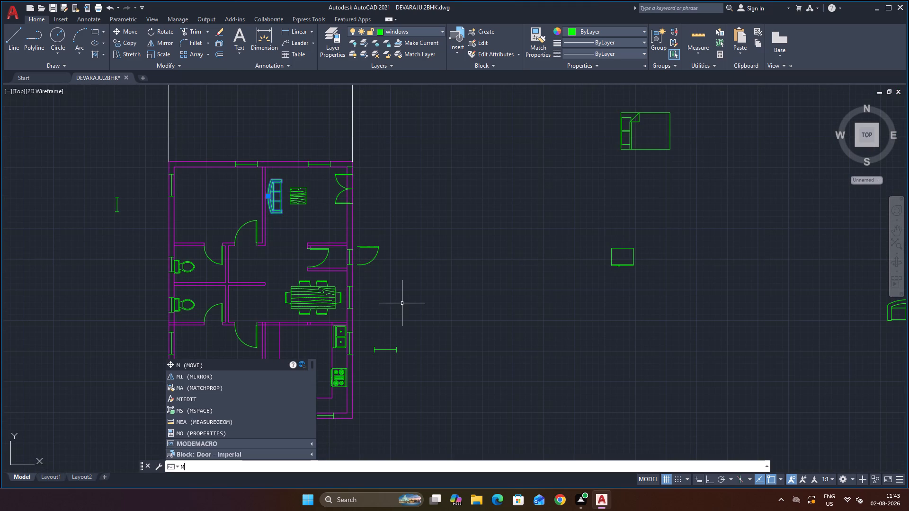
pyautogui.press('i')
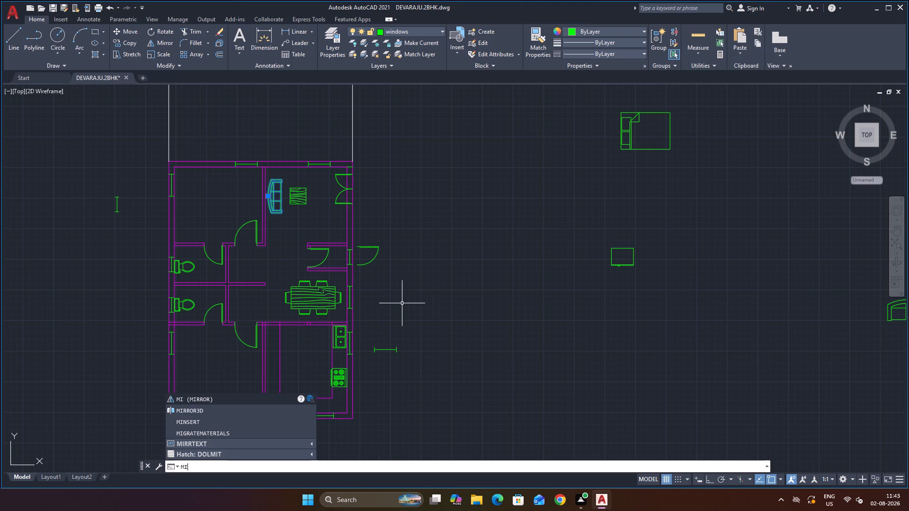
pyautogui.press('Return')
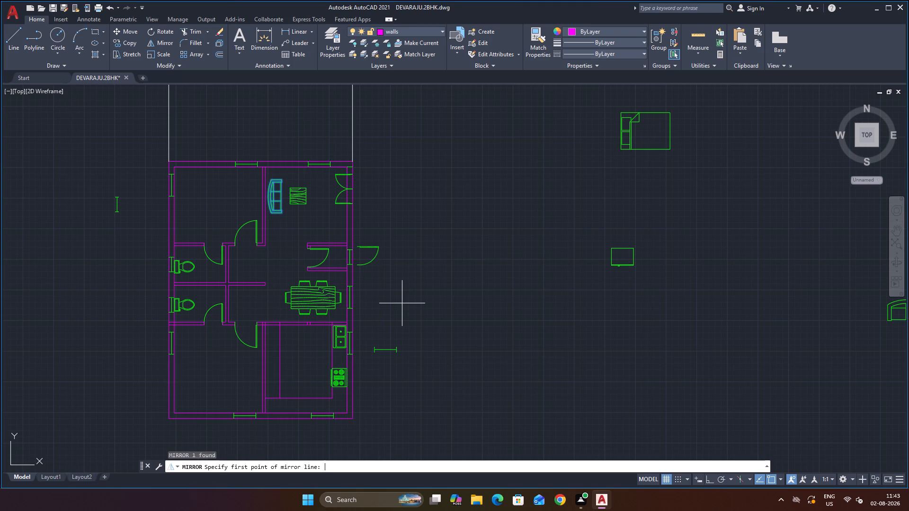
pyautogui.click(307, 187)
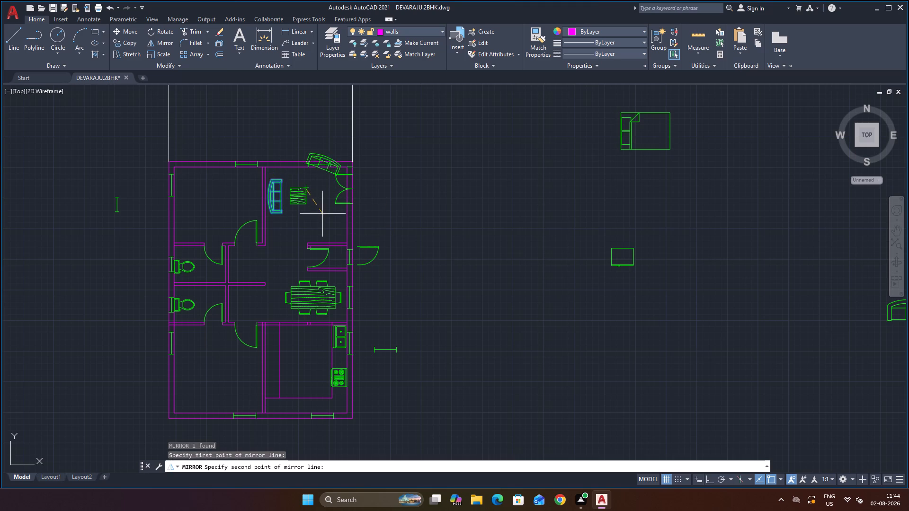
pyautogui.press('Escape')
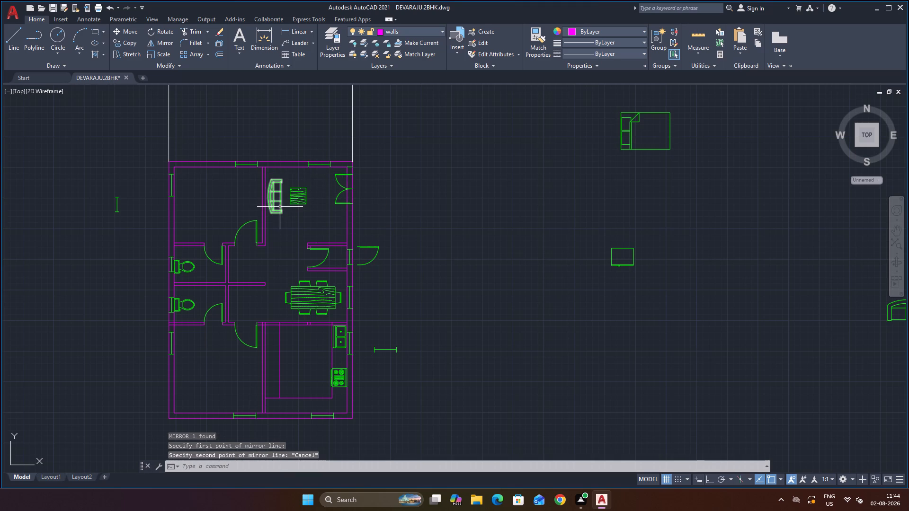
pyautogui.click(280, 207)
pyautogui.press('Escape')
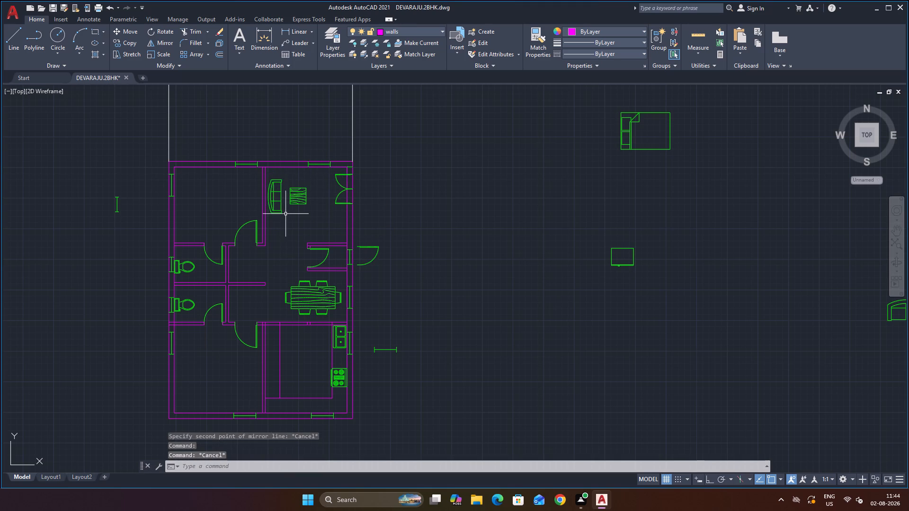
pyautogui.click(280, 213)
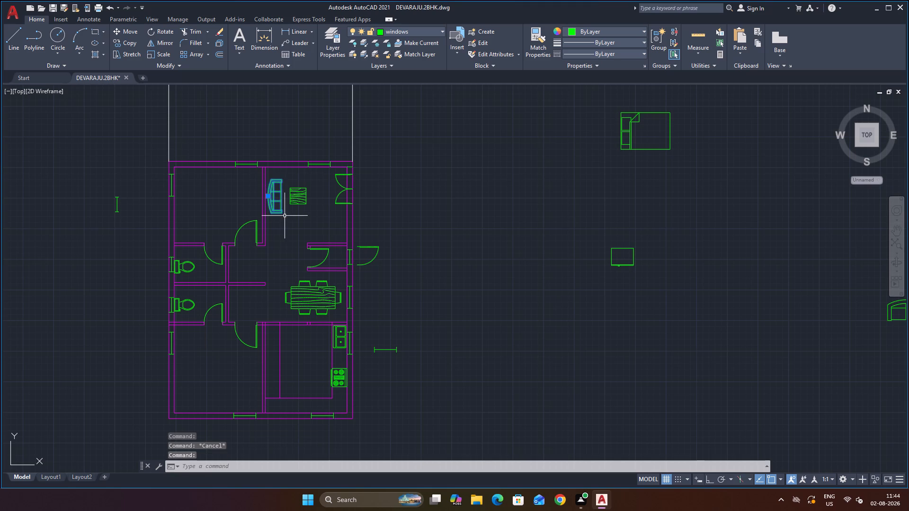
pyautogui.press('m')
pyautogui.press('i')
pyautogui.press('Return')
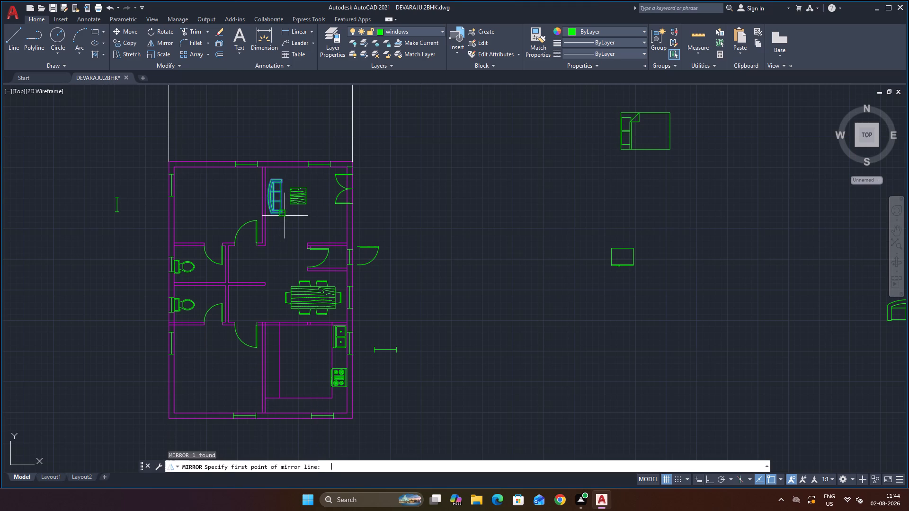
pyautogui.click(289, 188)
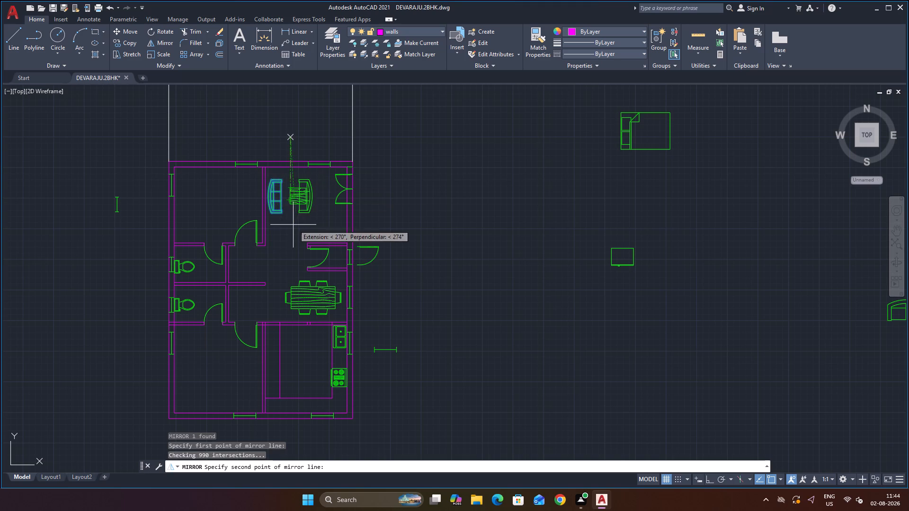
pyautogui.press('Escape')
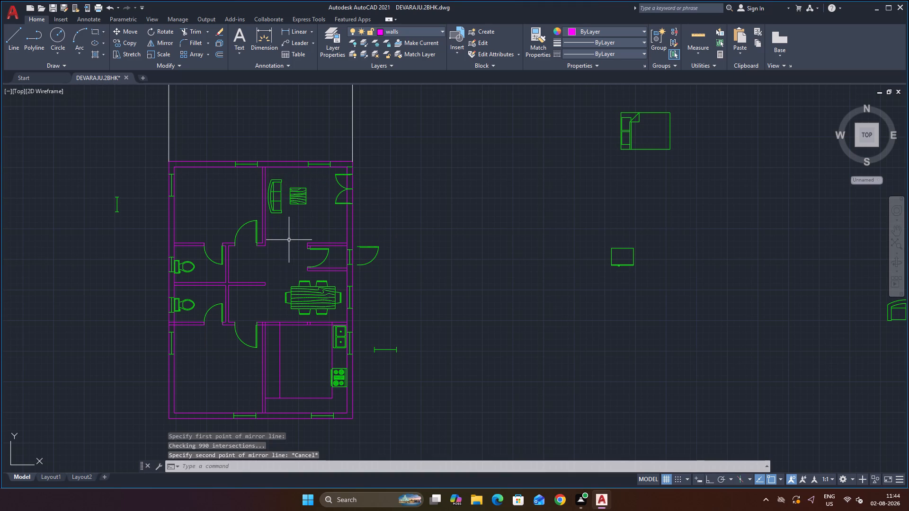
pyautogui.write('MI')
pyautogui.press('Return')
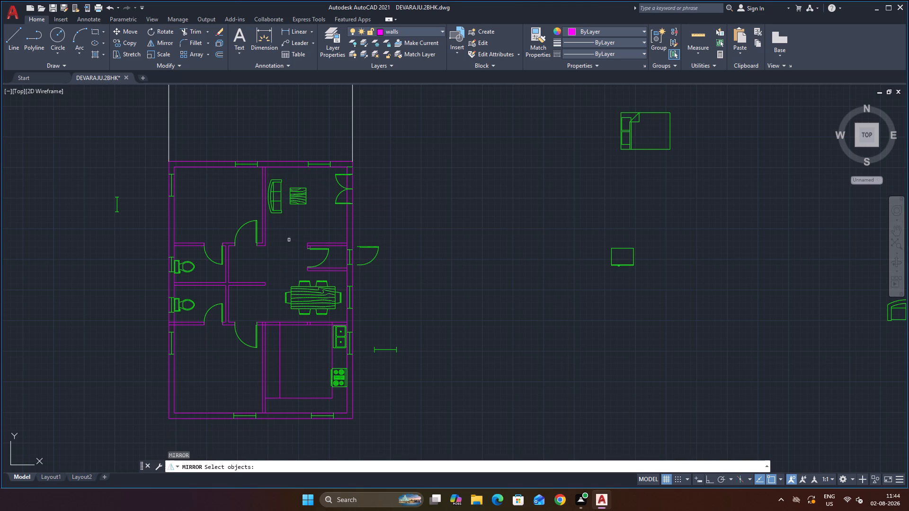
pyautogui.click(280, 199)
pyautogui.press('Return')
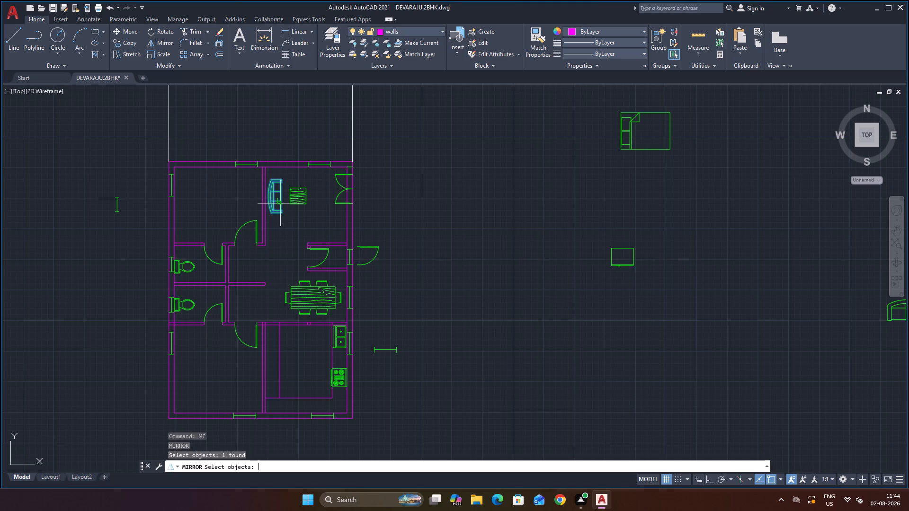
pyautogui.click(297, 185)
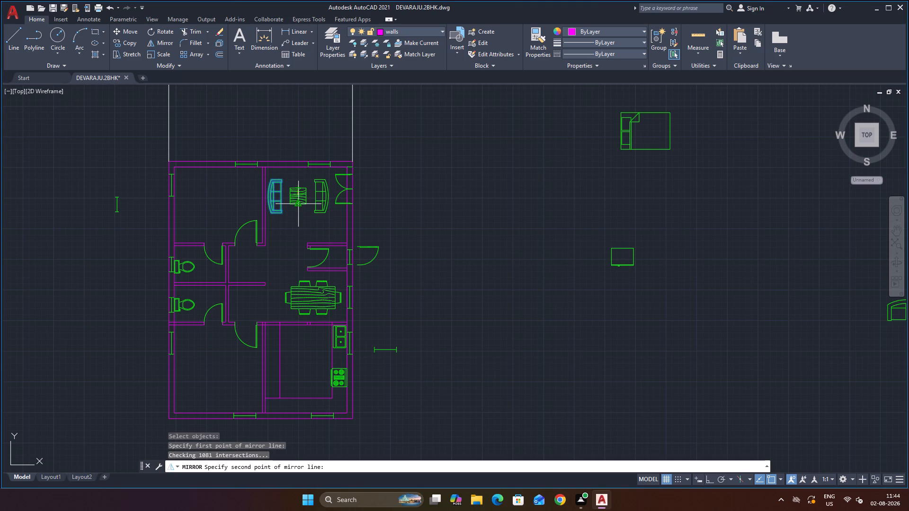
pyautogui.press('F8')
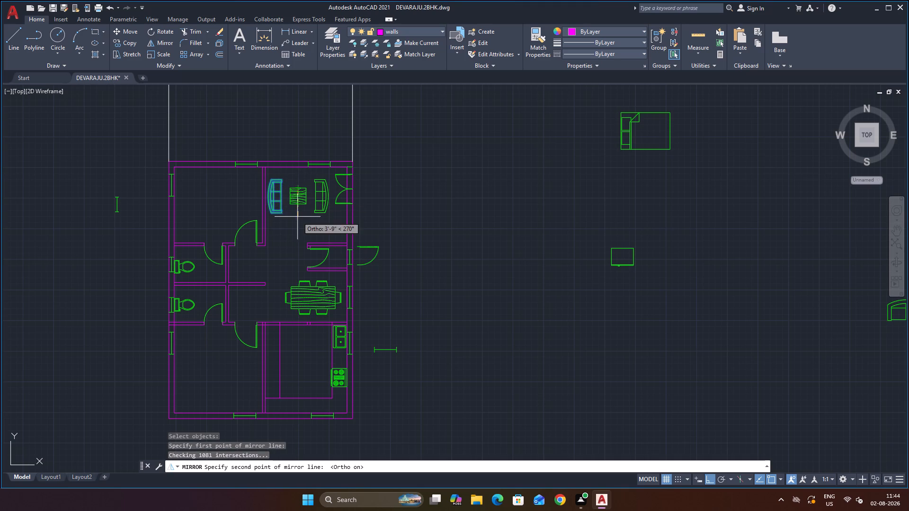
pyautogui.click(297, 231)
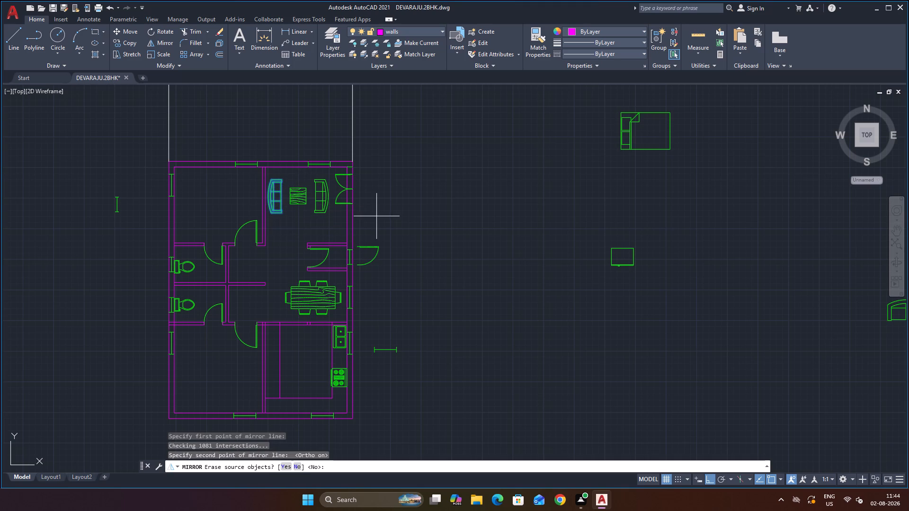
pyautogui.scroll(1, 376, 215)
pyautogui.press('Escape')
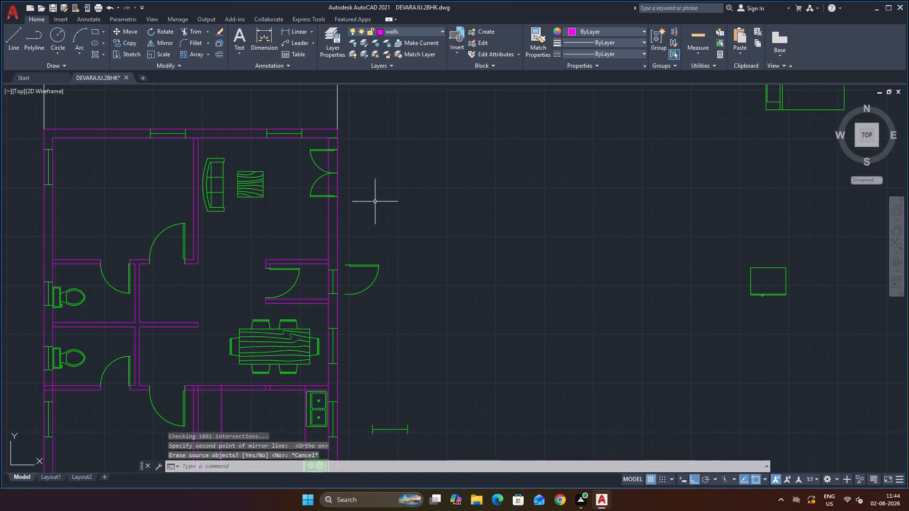
# Mirror the three-seat sofa about the vertical centreline of the square wood-grain table, keeping the original sofa.
pyautogui.click(223, 210)
pyautogui.write('MI')
pyautogui.press('Return')
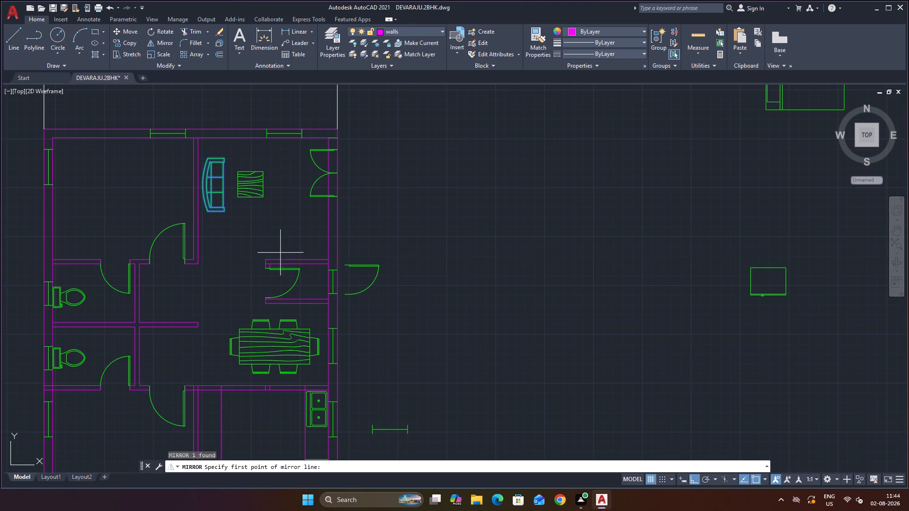
pyautogui.click(251, 169)
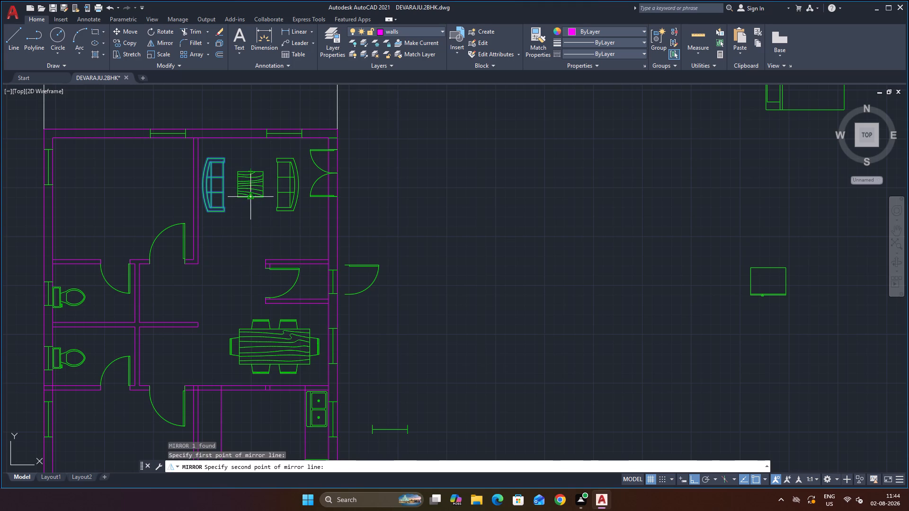
pyautogui.click(250, 200)
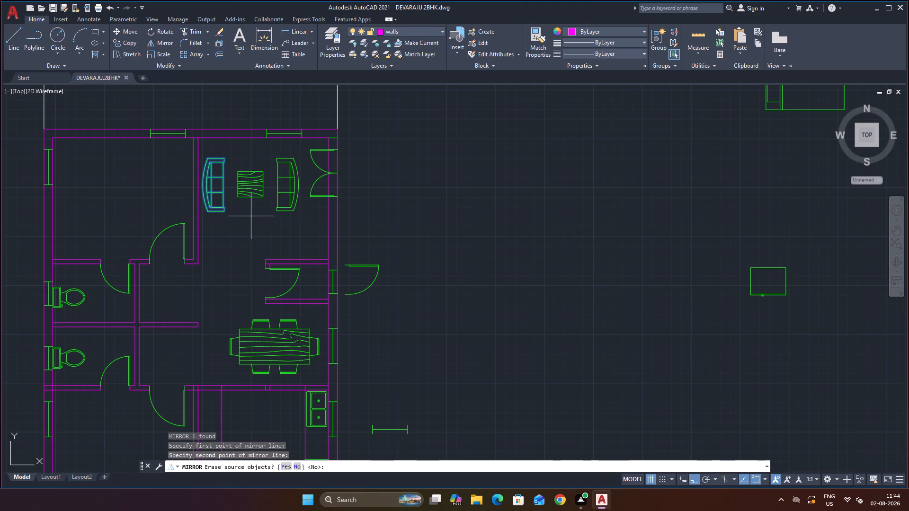
pyautogui.click(250, 217)
pyautogui.press('Return')
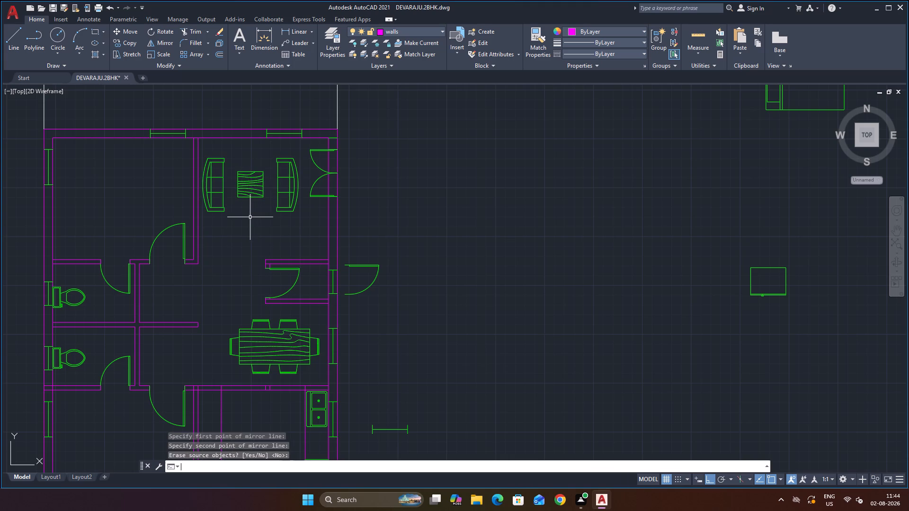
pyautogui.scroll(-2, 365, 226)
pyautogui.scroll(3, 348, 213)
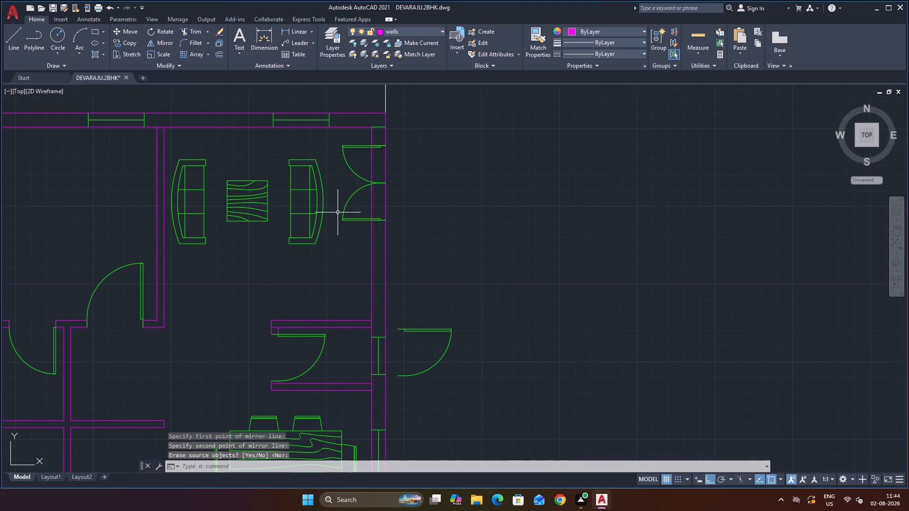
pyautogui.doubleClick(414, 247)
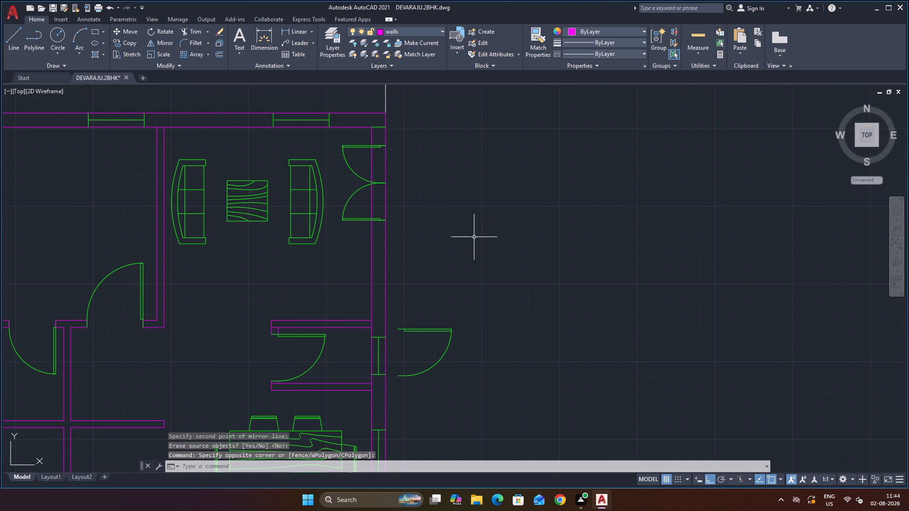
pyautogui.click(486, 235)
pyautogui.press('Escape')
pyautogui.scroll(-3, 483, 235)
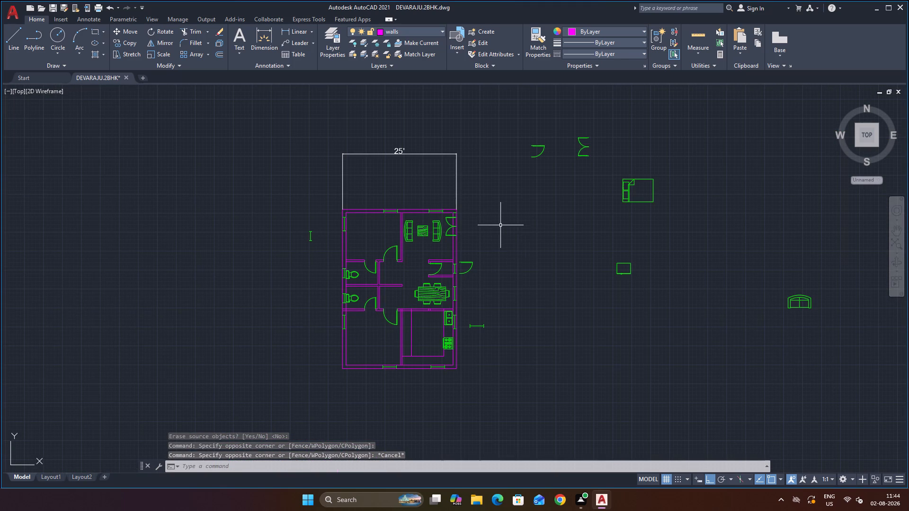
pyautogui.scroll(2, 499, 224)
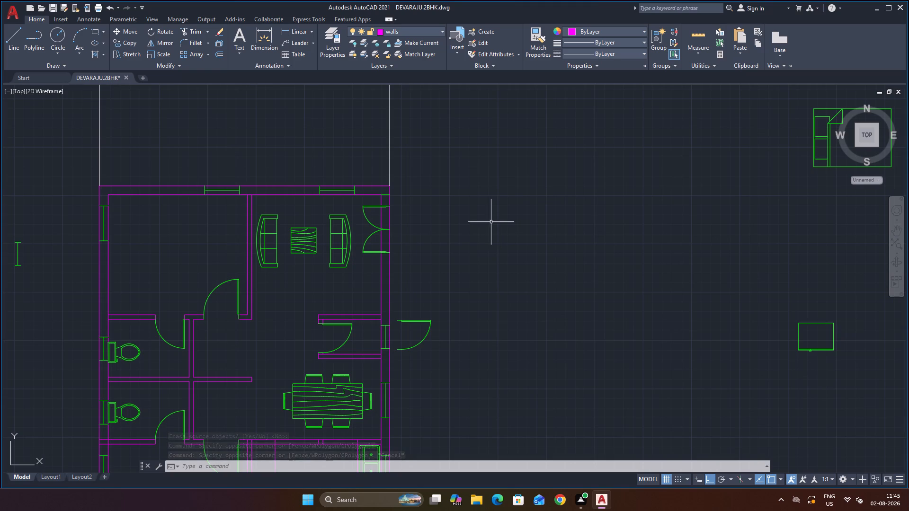
# Copy the mirrored three-seat sofa beside the double door, with Ortho off, into the empty area right of the plan.
pyautogui.scroll(-2, 392, 292)
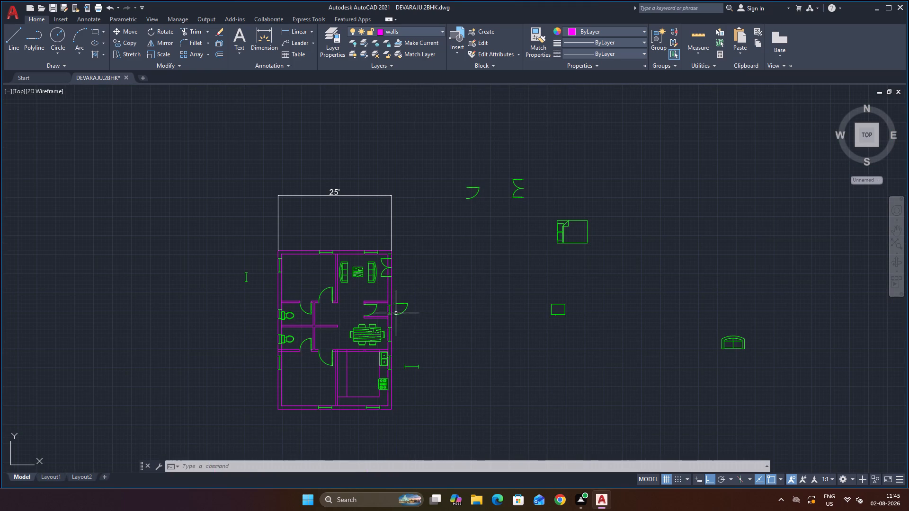
pyautogui.click(372, 282)
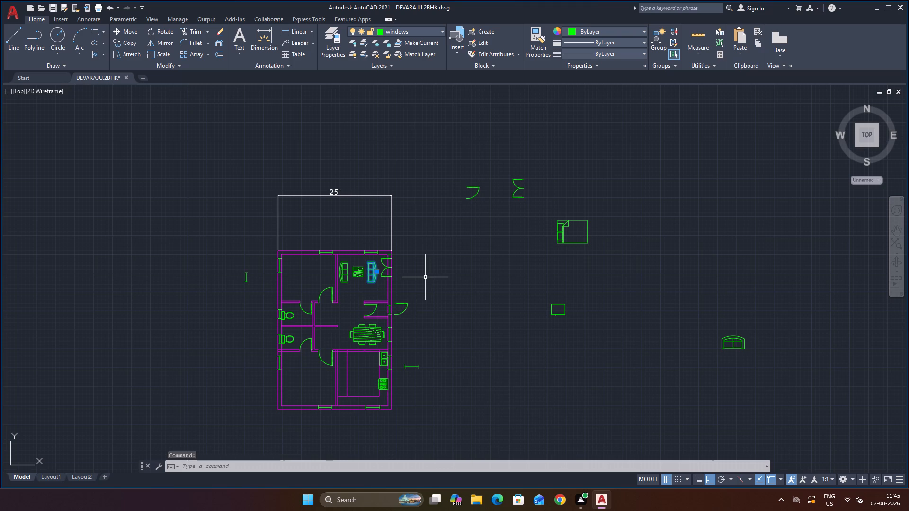
pyautogui.write('CO')
pyautogui.press('Return')
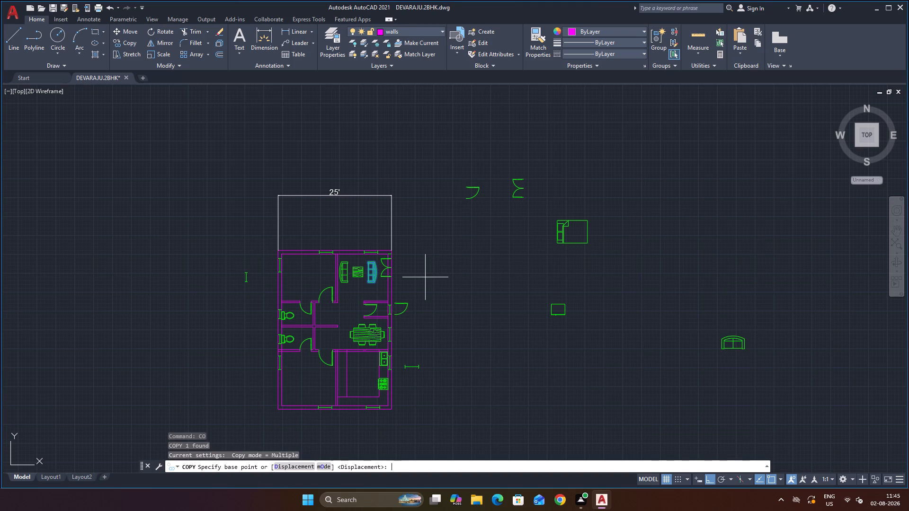
pyautogui.scroll(2, 376, 282)
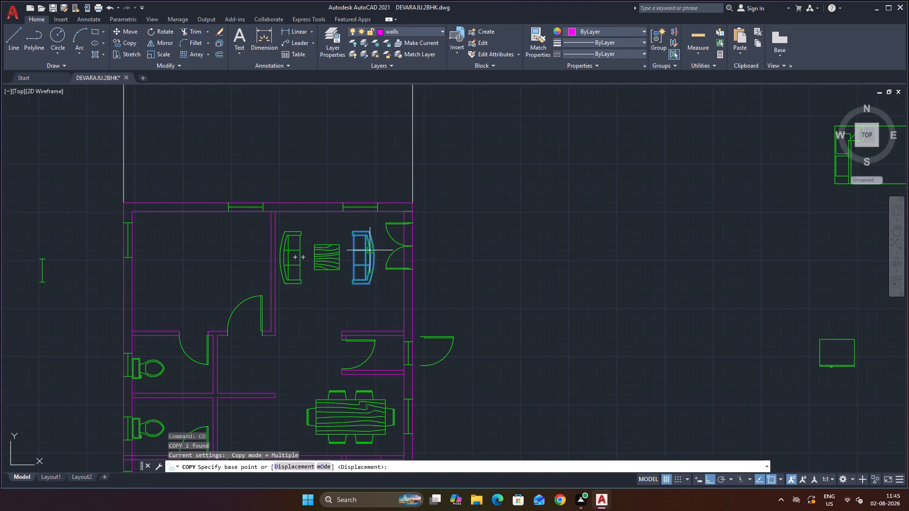
pyautogui.click(369, 249)
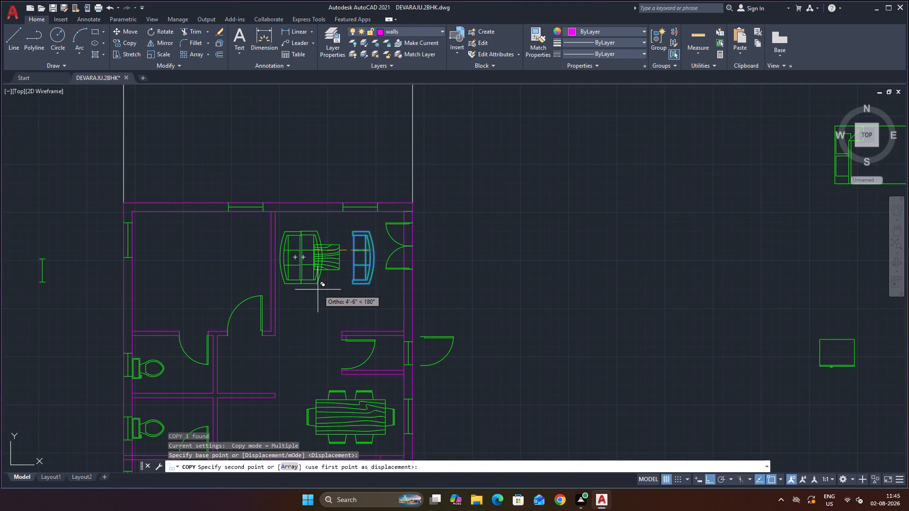
pyautogui.press('F8')
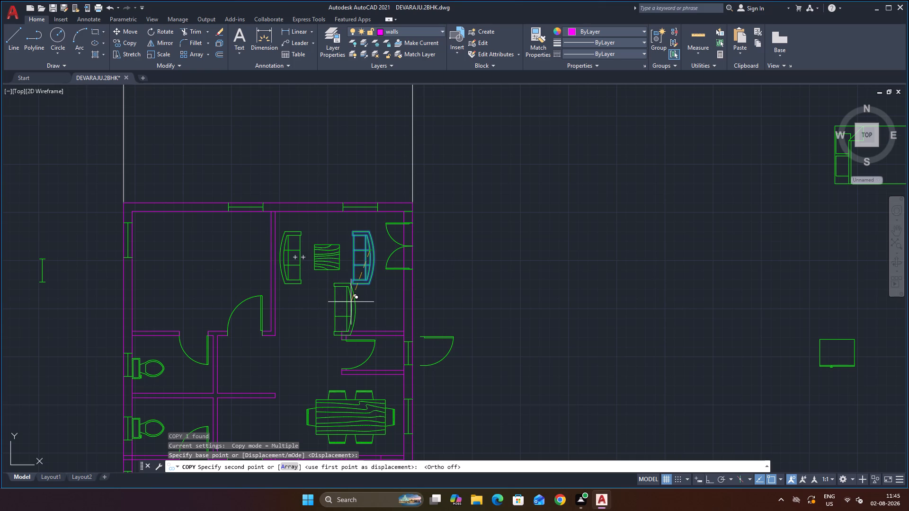
pyautogui.click(574, 273)
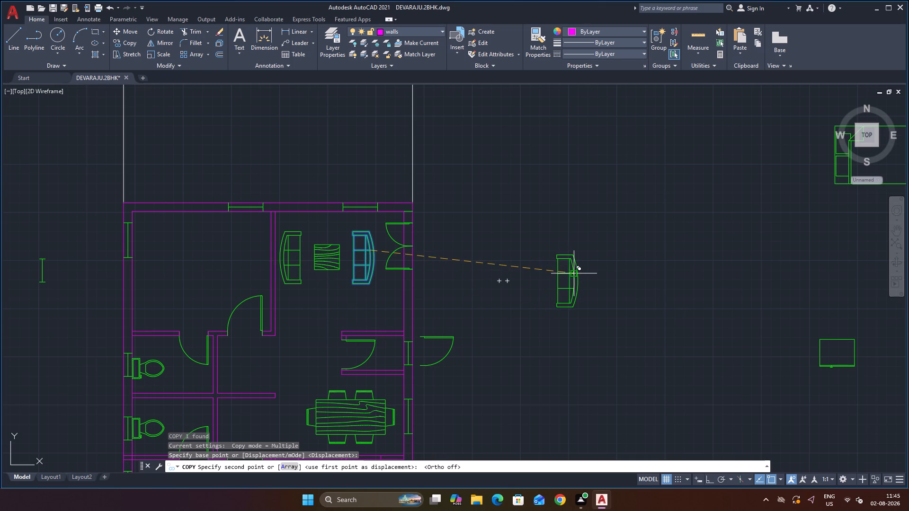
pyautogui.press('Escape')
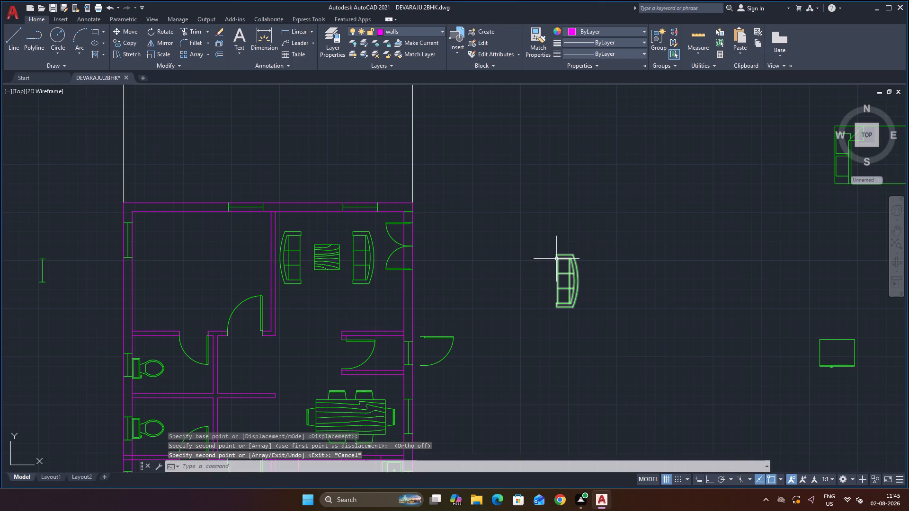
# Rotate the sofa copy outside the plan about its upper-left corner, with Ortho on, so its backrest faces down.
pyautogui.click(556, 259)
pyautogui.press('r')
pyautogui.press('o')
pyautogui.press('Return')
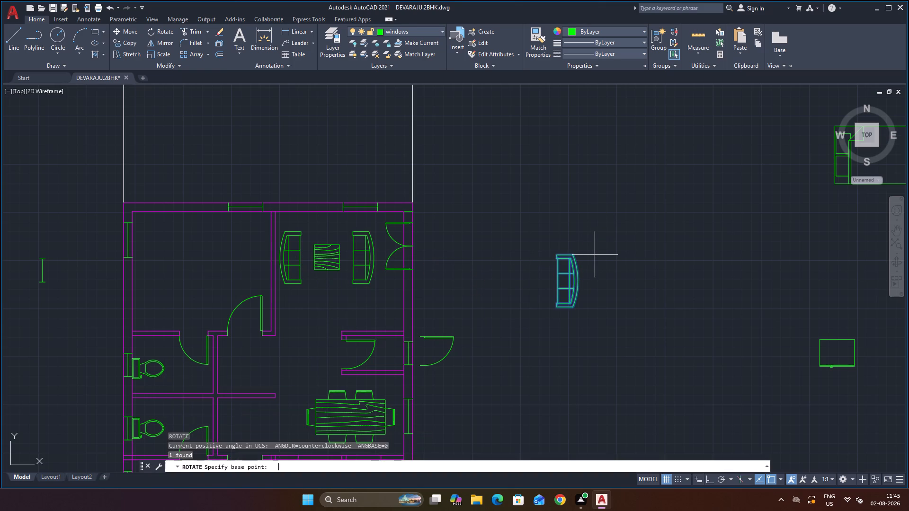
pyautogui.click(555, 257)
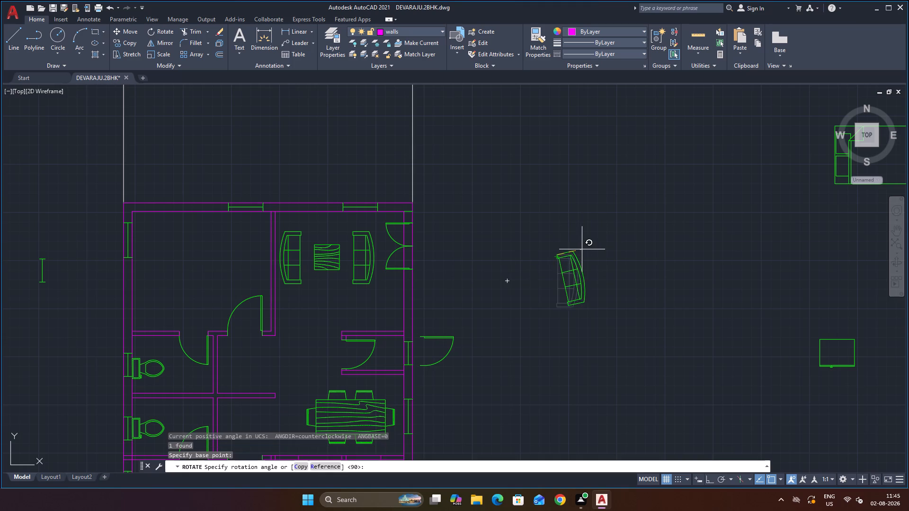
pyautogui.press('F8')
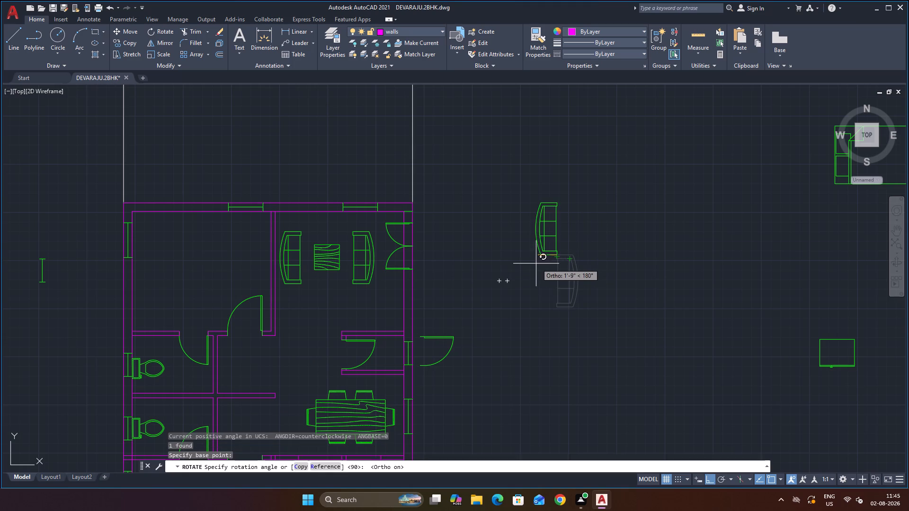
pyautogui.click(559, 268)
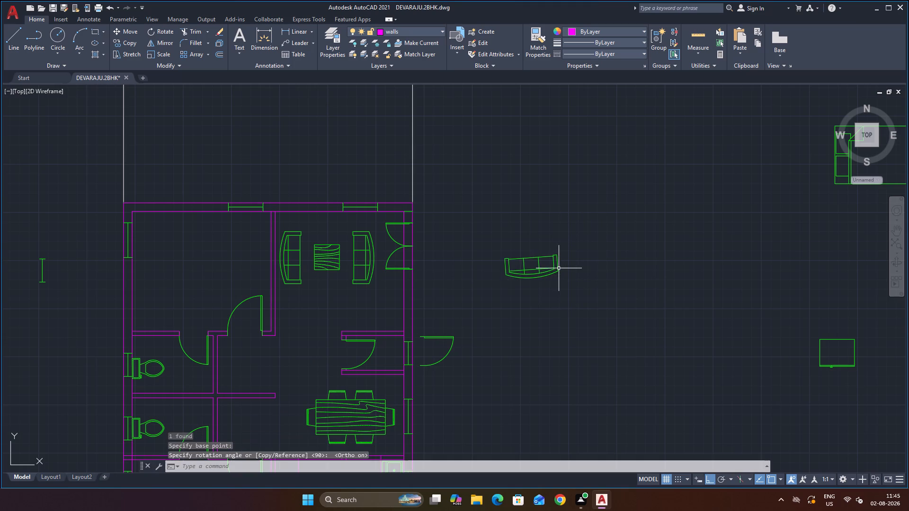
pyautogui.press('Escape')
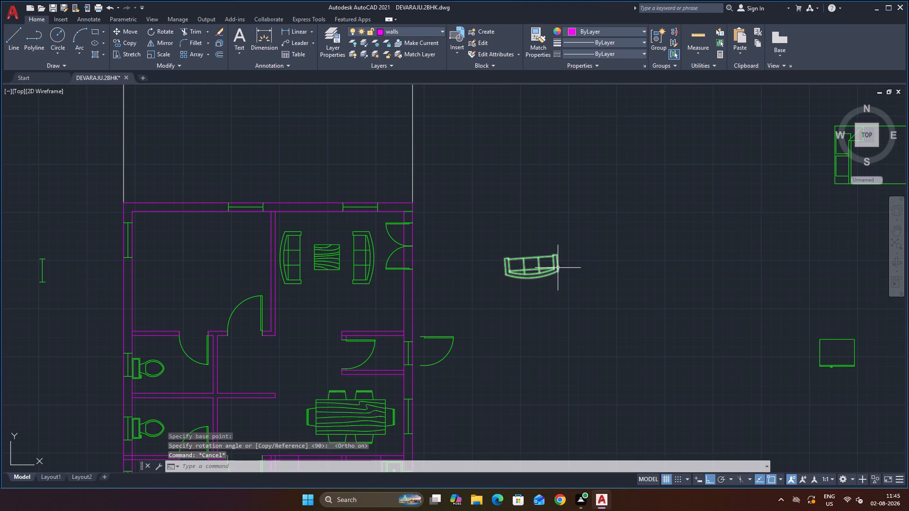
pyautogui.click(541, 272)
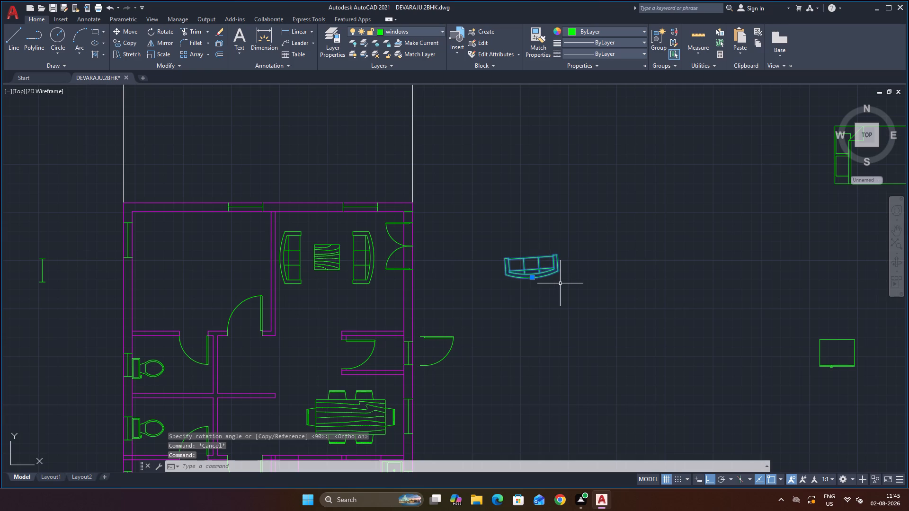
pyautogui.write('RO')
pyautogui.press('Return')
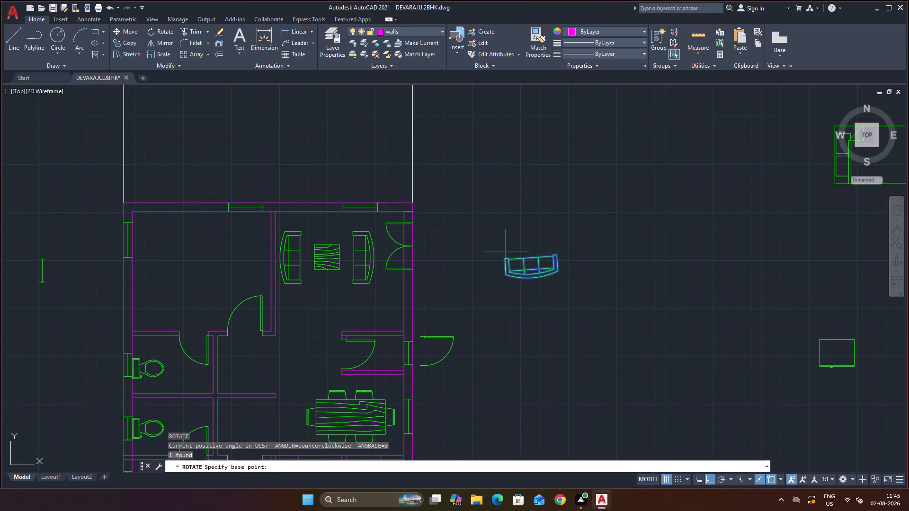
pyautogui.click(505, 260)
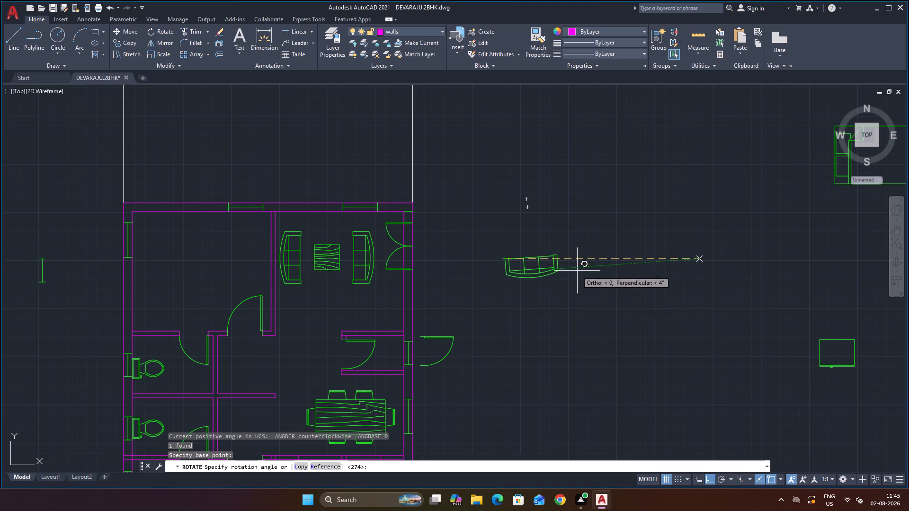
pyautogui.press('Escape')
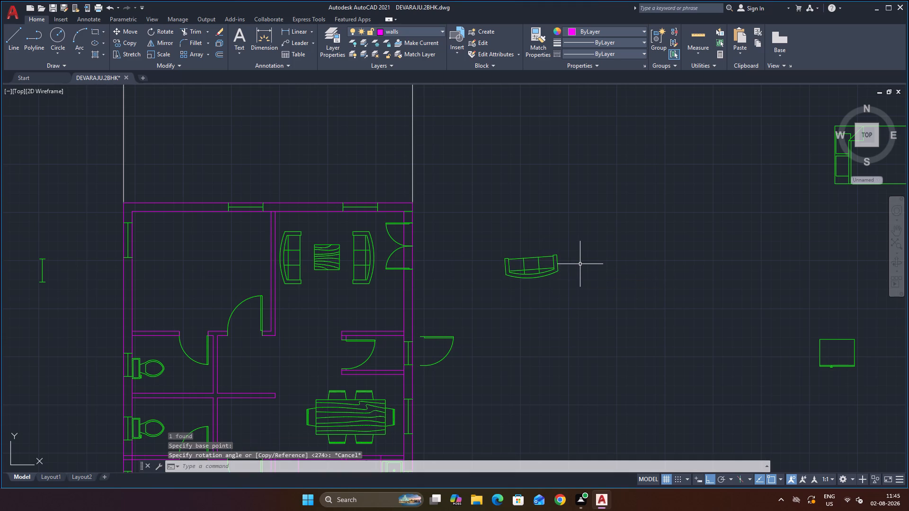
# Delete the tilted three-seat sofa copy outside the plan.
pyautogui.click(552, 257)
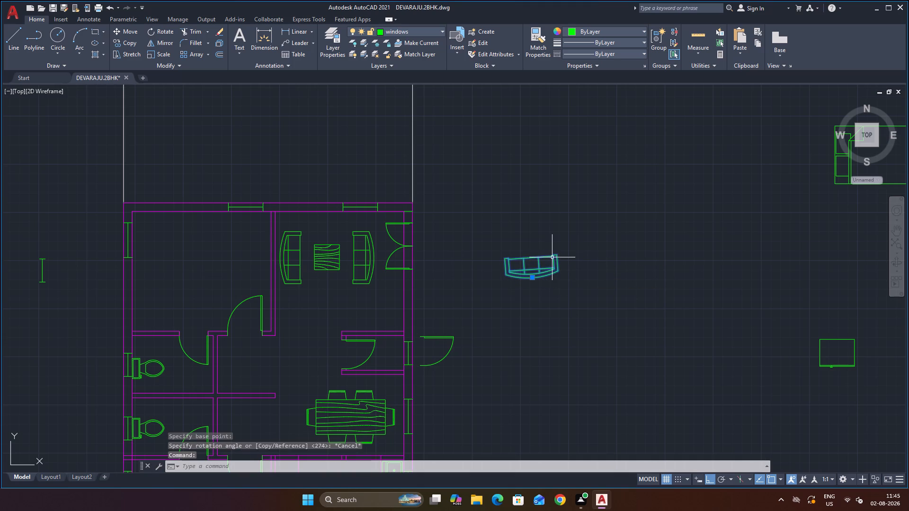
pyautogui.press('Delete')
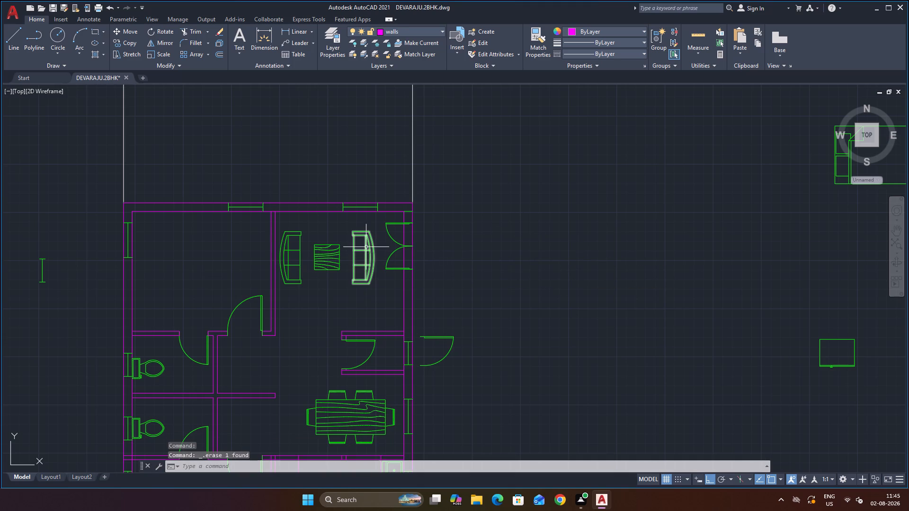
# Copy the three-seat sofa beside the double door horizontally into the empty area right of the plan.
pyautogui.click(366, 247)
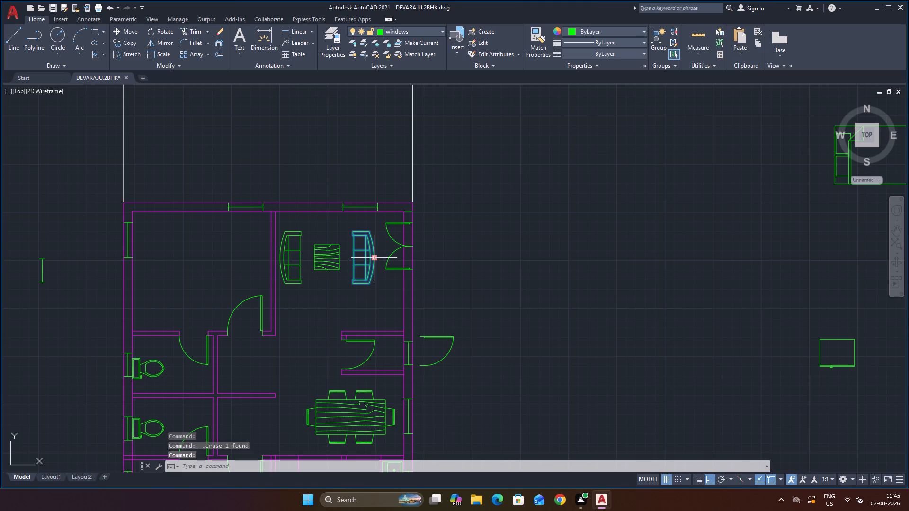
pyautogui.write('CO')
pyautogui.press('Return')
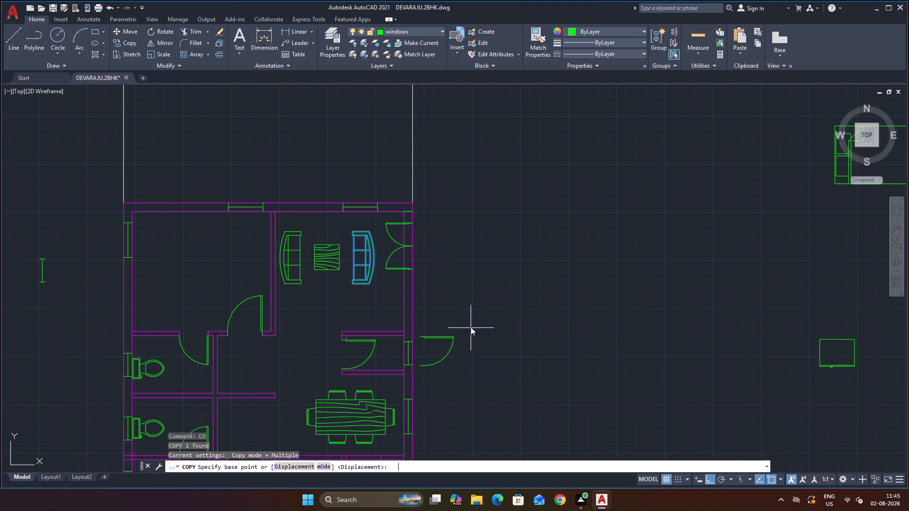
pyautogui.click(372, 254)
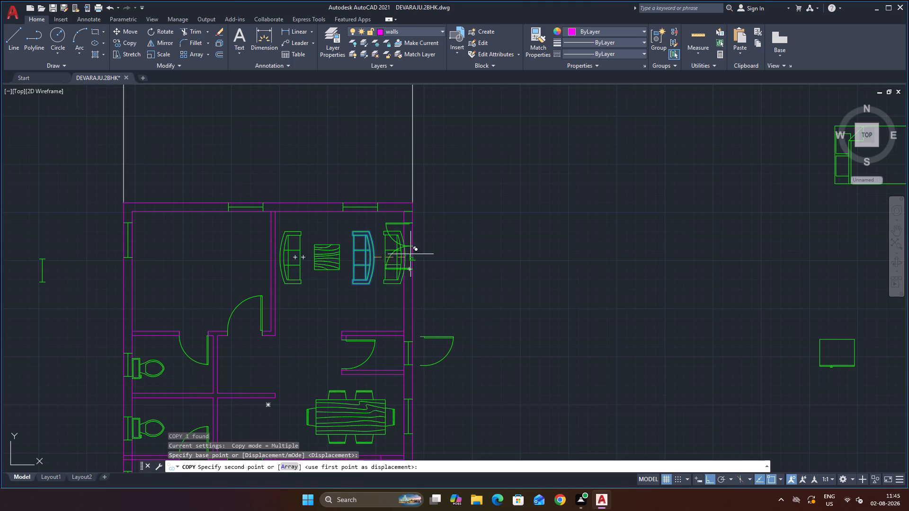
pyautogui.click(586, 243)
pyautogui.press('Escape')
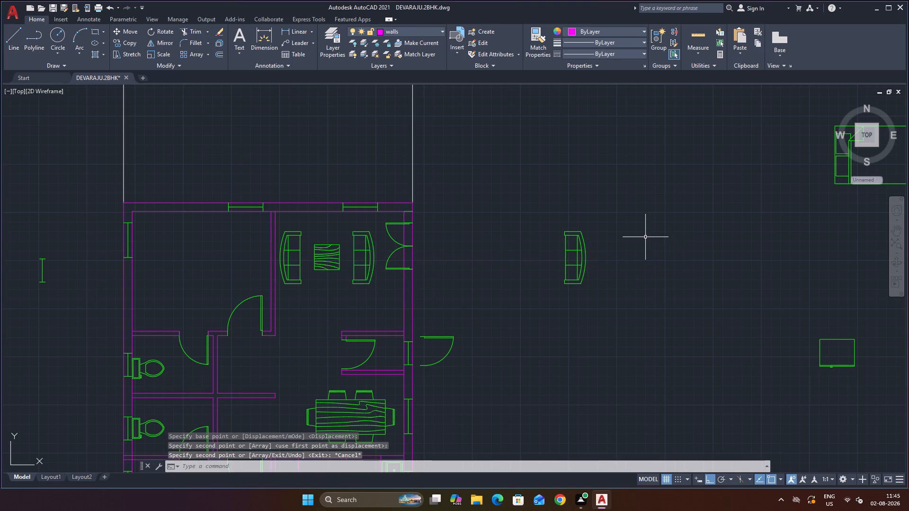
# Rotate the new sofa copy by 270° about its lower-left corner so its backrest faces down.
pyautogui.click(583, 247)
pyautogui.write('RO')
pyautogui.press('Return')
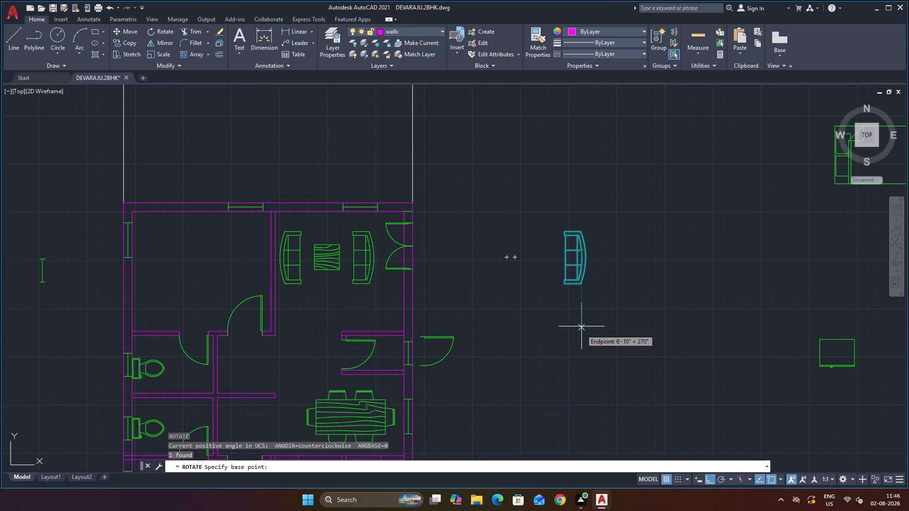
pyautogui.click(566, 285)
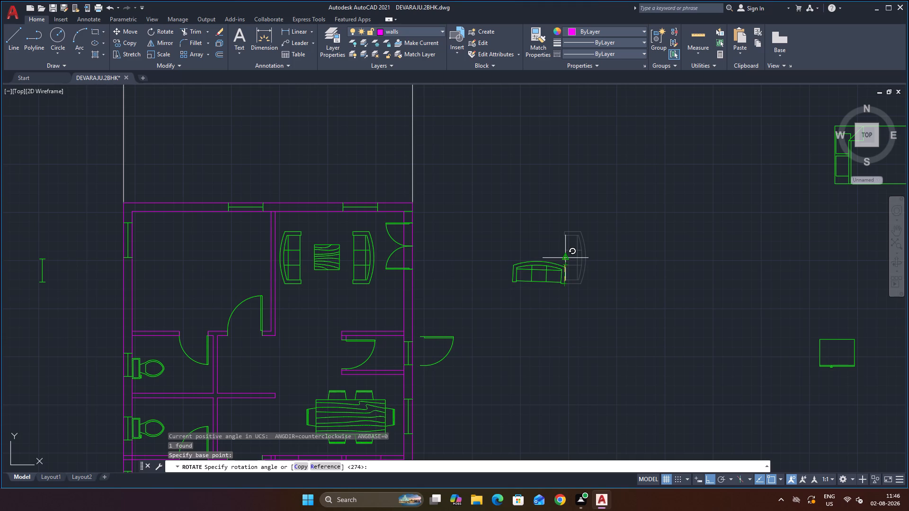
pyautogui.click(565, 296)
pyautogui.scroll(-1, 620, 260)
pyautogui.scroll(1, 624, 283)
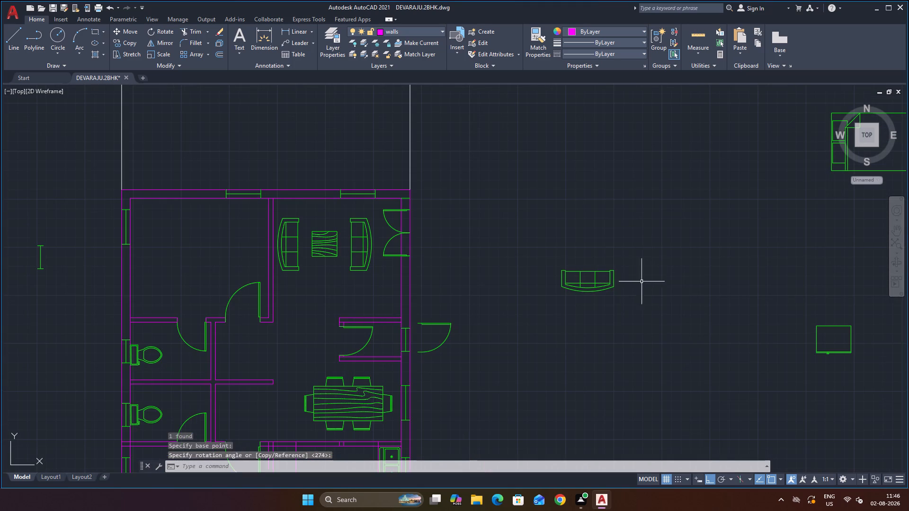
# Move the rotated three-seat sofa into the living room, centred just below the wood-grain table between the two facing sofas.
pyautogui.click(582, 291)
pyautogui.click(586, 291)
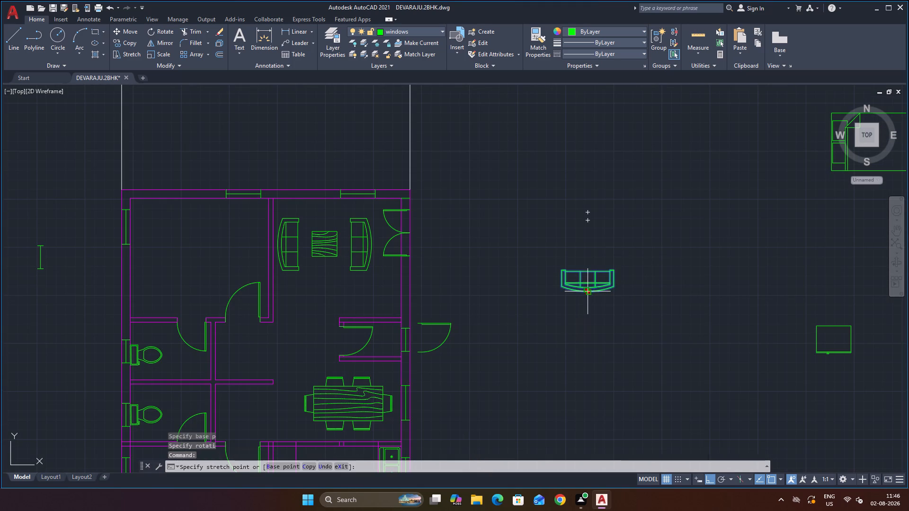
pyautogui.click(324, 312)
pyautogui.scroll(-1, 452, 284)
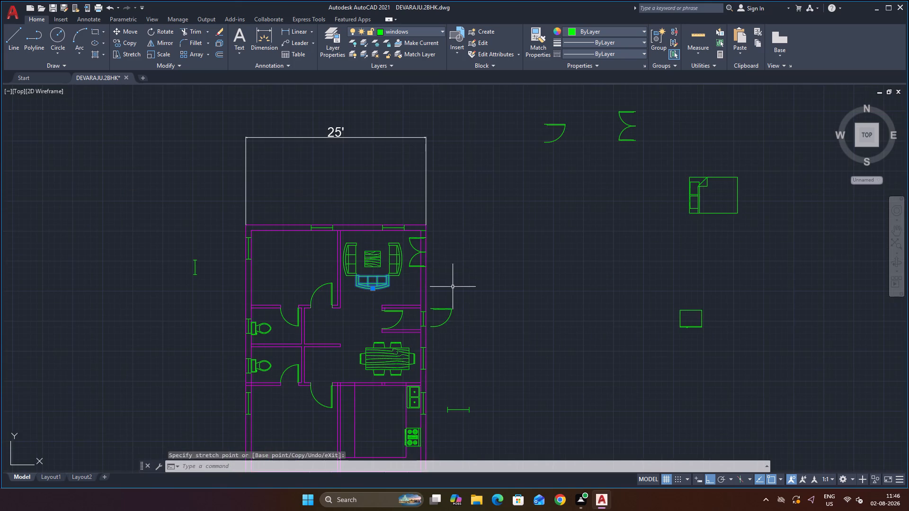
# Move the two facing sofas beside the wood-grain table slightly upward, clear of the lower sofa's corners.
pyautogui.scroll(2, 467, 280)
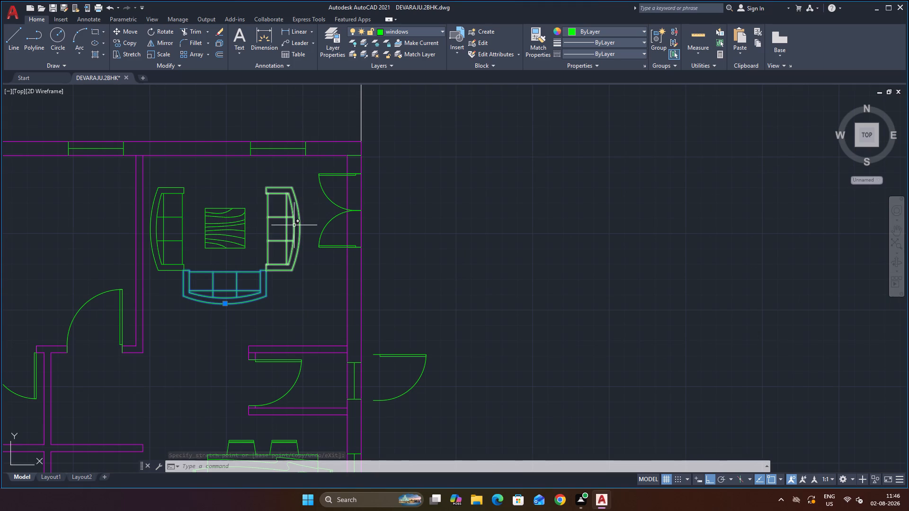
pyautogui.click(294, 226)
pyautogui.click(299, 229)
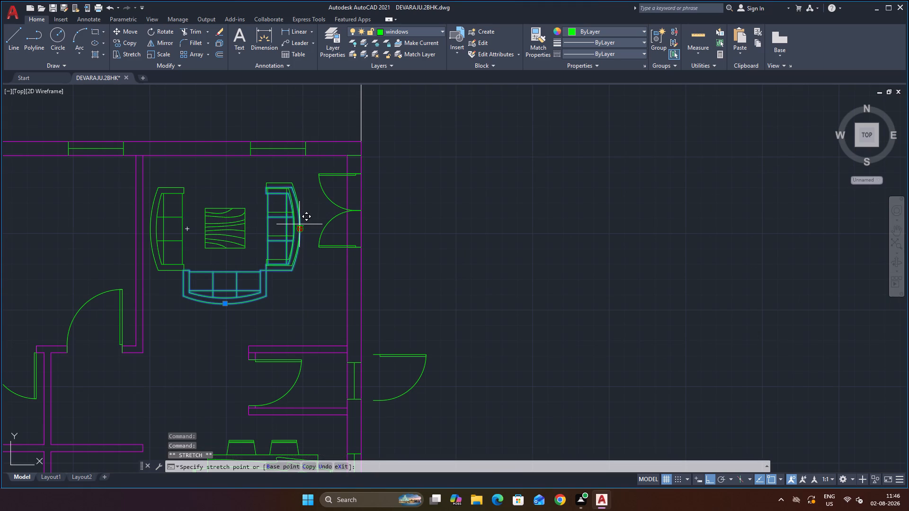
pyautogui.click(301, 224)
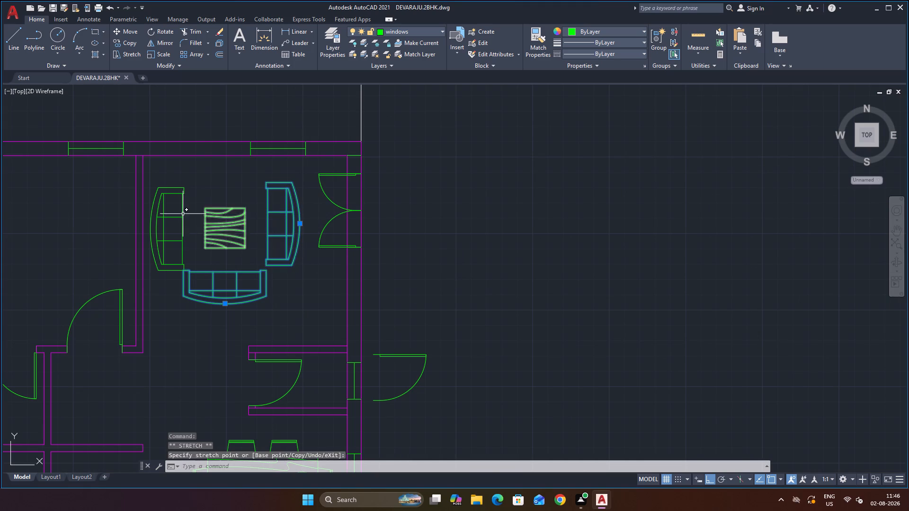
pyautogui.click(156, 231)
pyautogui.click(151, 230)
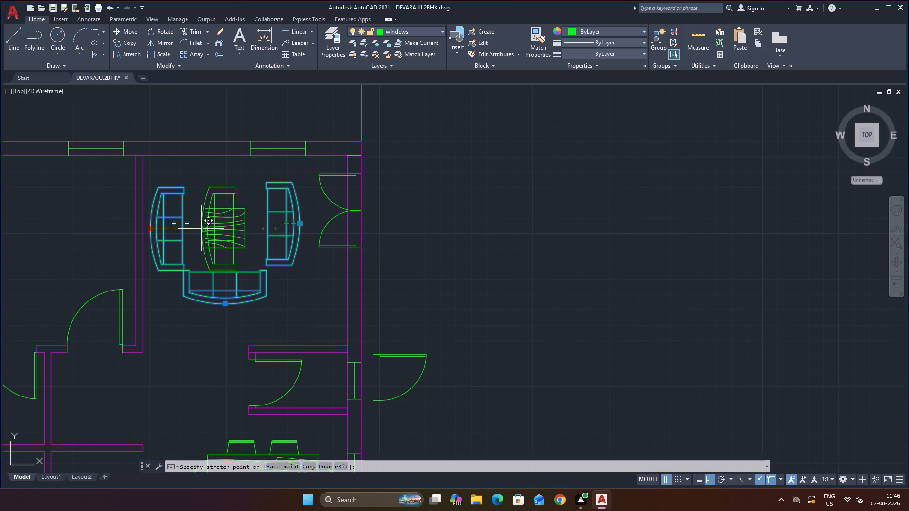
pyautogui.click(152, 222)
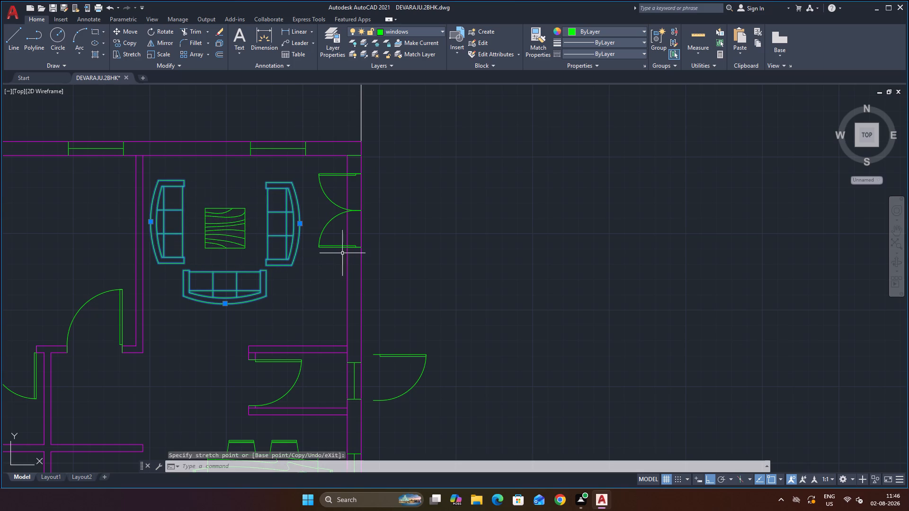
pyautogui.scroll(-1, 449, 244)
pyautogui.press('Escape')
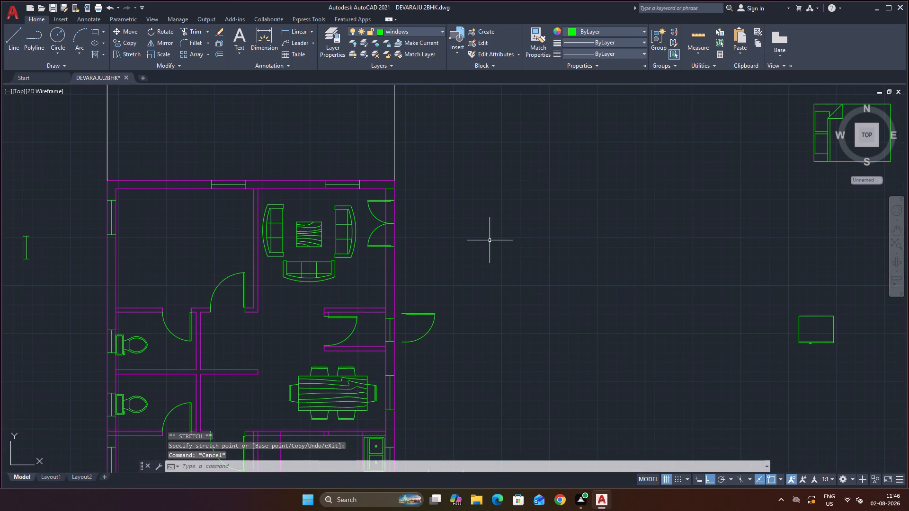
# Save the drawing.
pyautogui.scroll(-1, 490, 246)
pyautogui.hotkey('ctrl', 's')
pyautogui.hotkey('ctrl', 's')
pyautogui.hotkey('ctrl', 's')
pyautogui.hotkey('ctrl', 's')
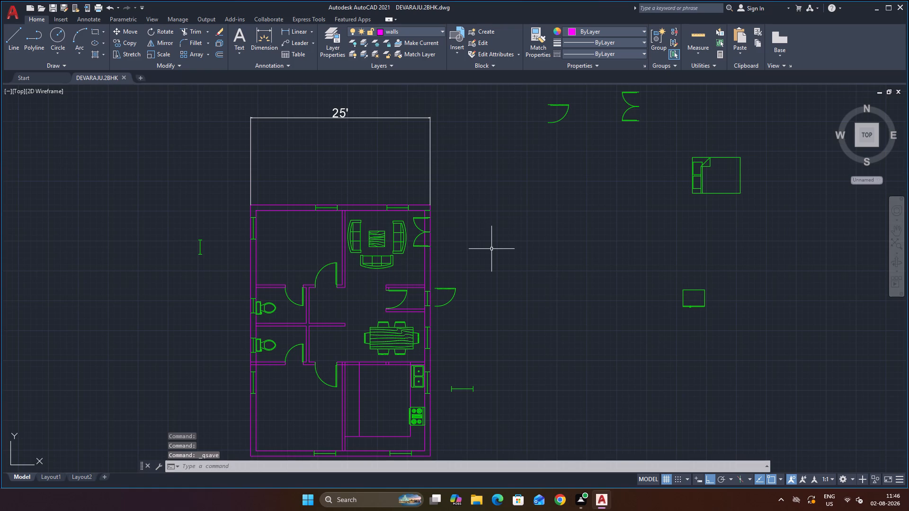
pyautogui.hotkey('ctrl', 's')
pyautogui.hotkey('ctrl', 's')
# Move the spare two-seat sofa horizontally from far right of the plan to closer beside it, below the bed and square blocks.
pyautogui.scroll(1, 391, 229)
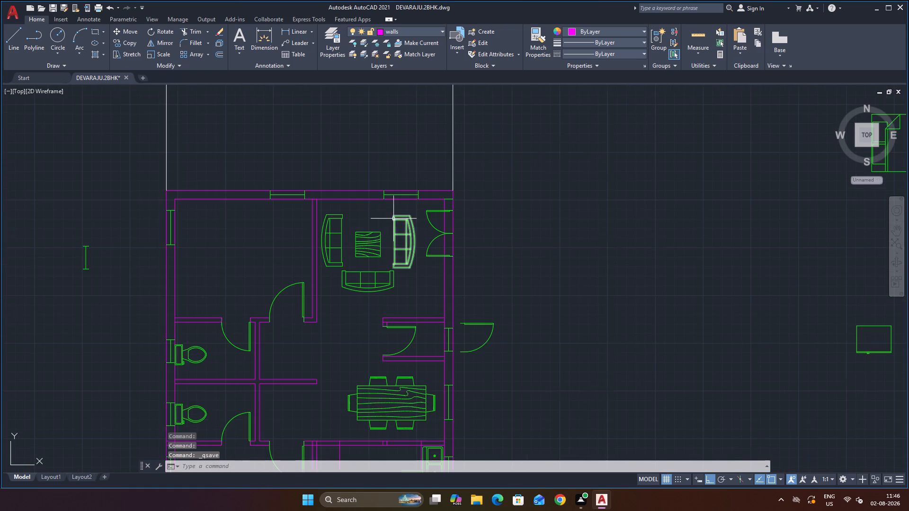
pyautogui.scroll(1, 393, 219)
pyautogui.scroll(-3, 393, 230)
pyautogui.scroll(-1, 555, 344)
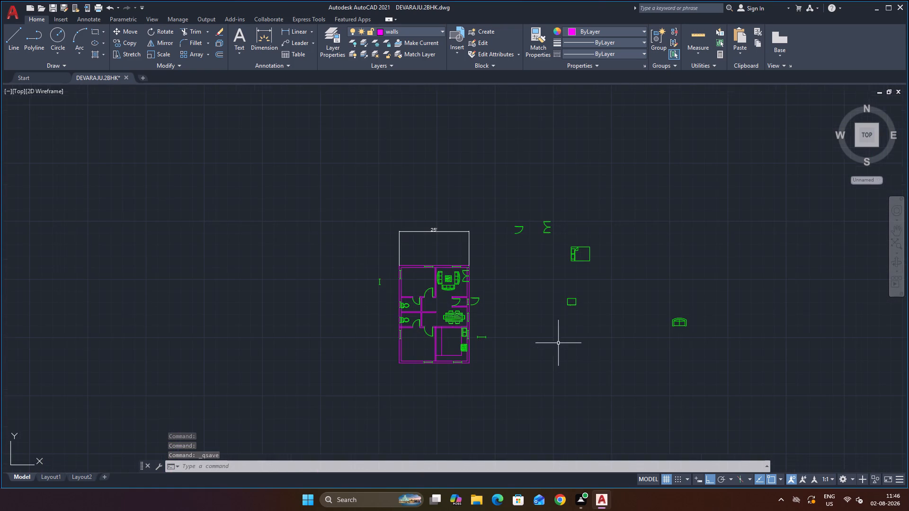
pyautogui.scroll(1, 764, 334)
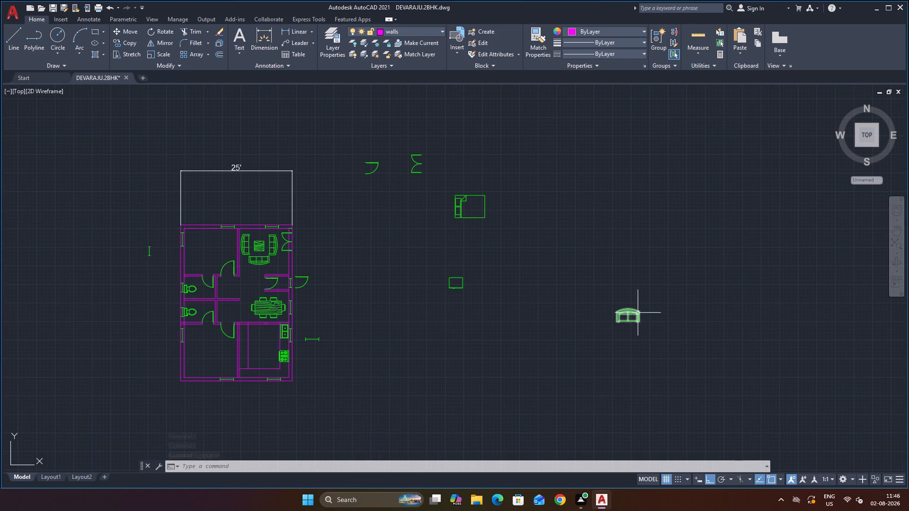
pyautogui.click(632, 314)
pyautogui.click(626, 310)
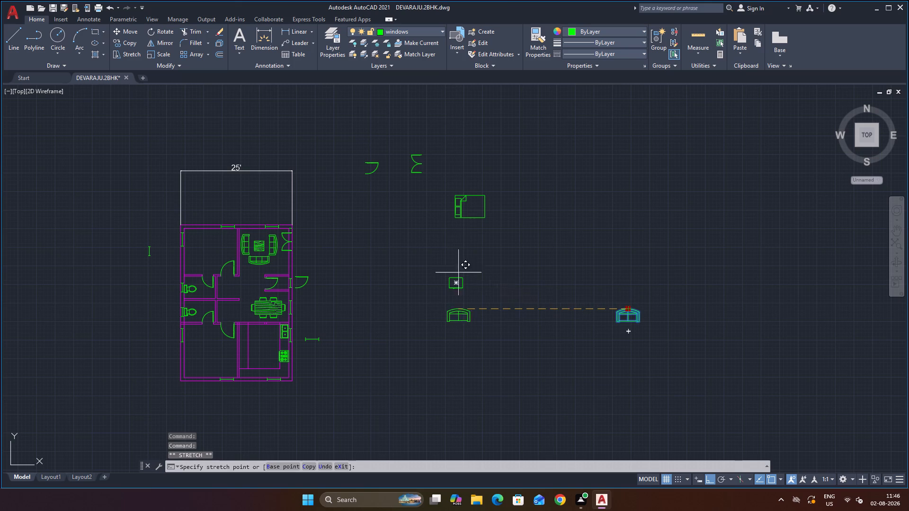
pyautogui.click(412, 244)
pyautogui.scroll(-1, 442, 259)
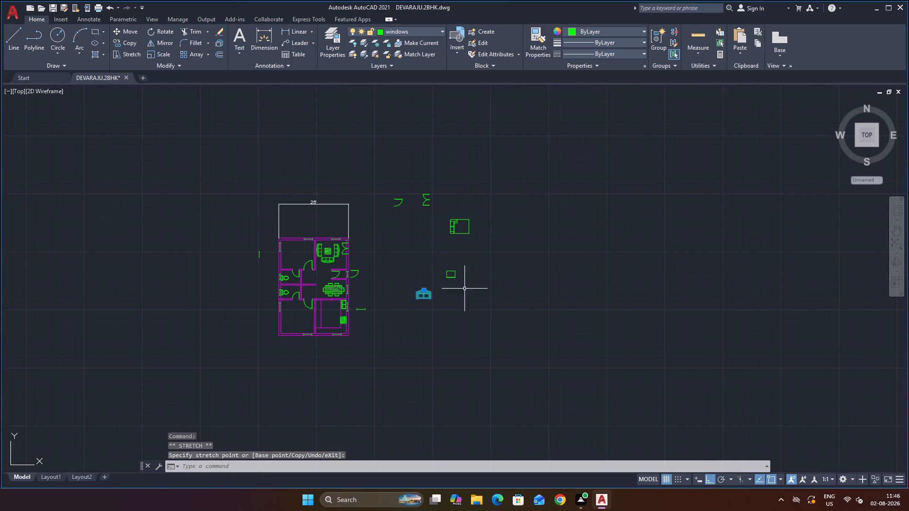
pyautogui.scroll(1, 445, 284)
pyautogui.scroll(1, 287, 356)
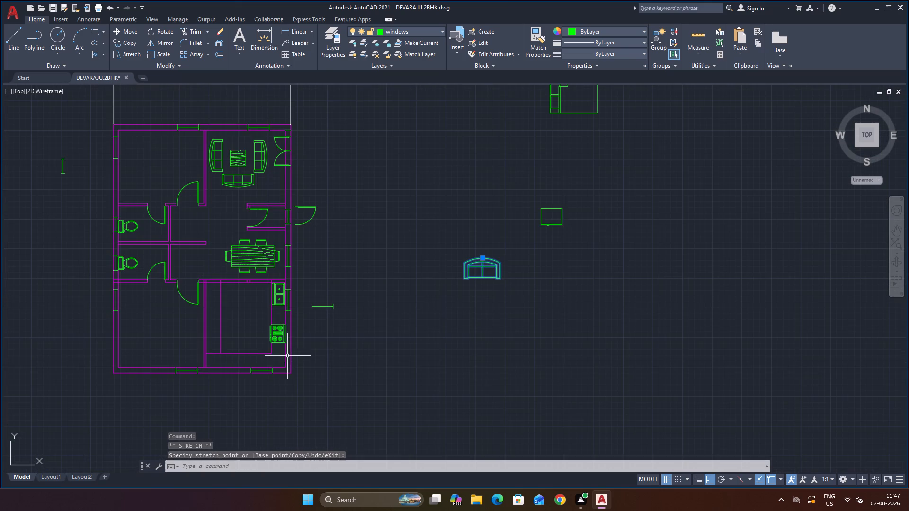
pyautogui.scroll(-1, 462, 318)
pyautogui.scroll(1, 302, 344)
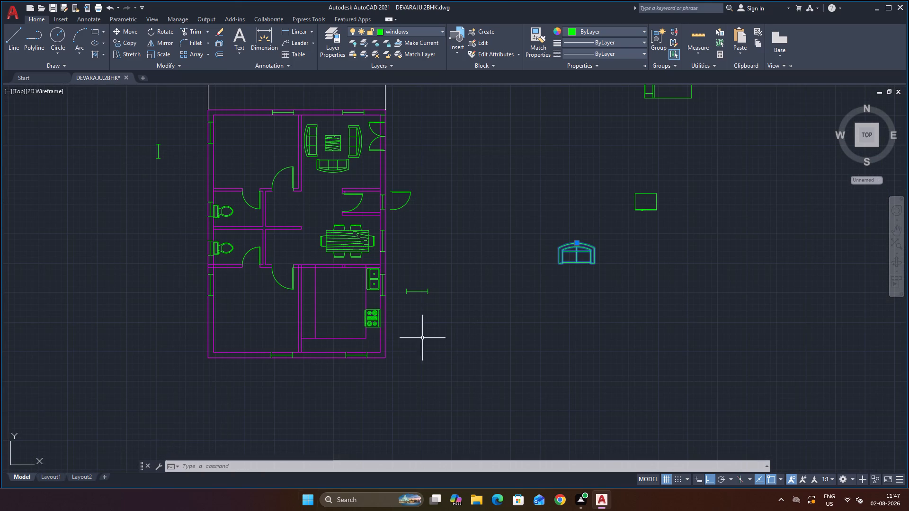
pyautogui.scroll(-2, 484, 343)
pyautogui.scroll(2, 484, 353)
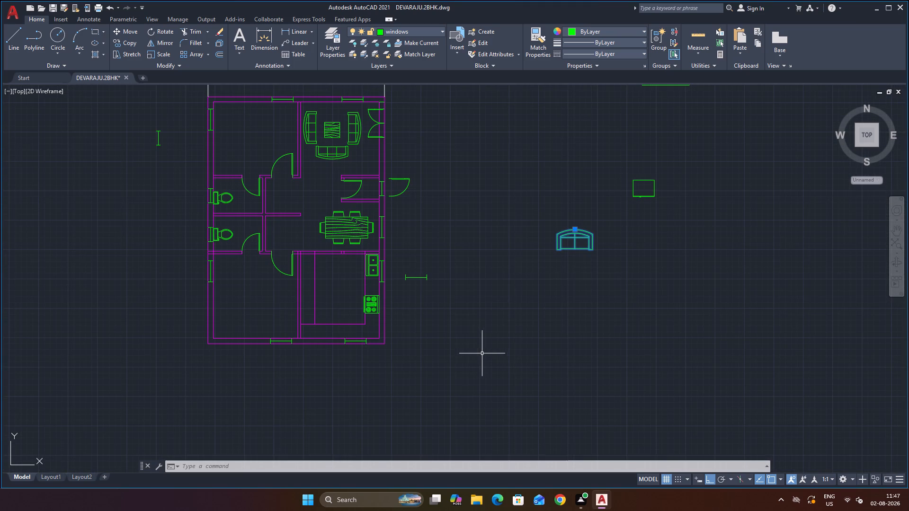
# Browse the DesignCenter sample blocks in Home - Space Planner.dwg and Kitchens.dwg for further furniture and fixtures, previewing the 7 ft roundback sofa.
pyautogui.scroll(-1, 462, 360)
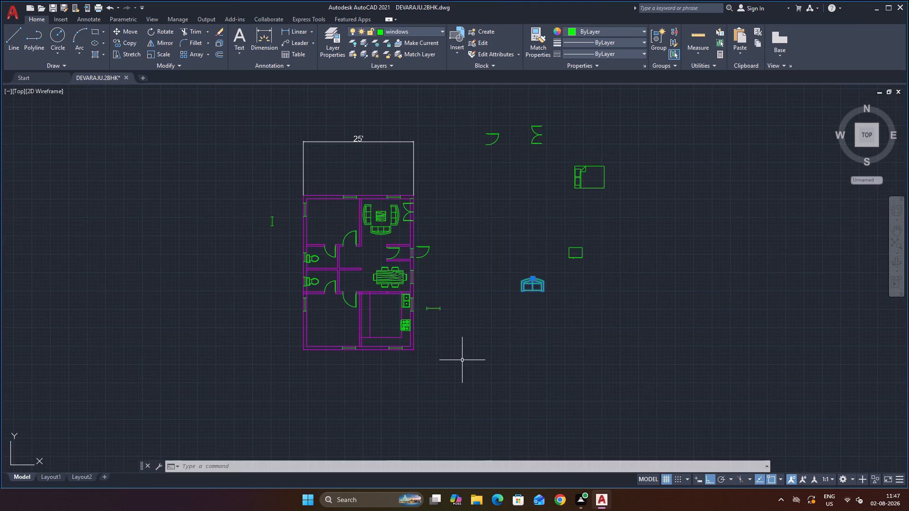
pyautogui.hotkey('ctrl', '3')
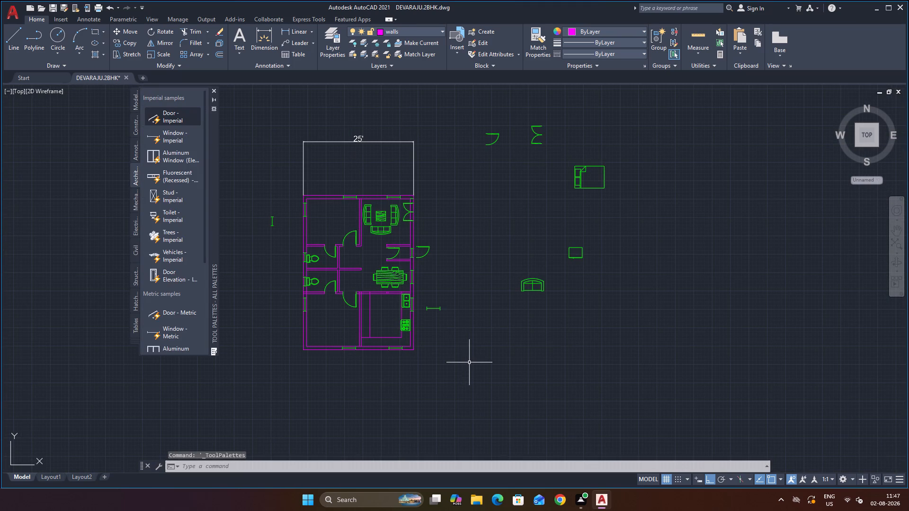
pyautogui.click(214, 89)
pyautogui.hotkey('ctrl', '2')
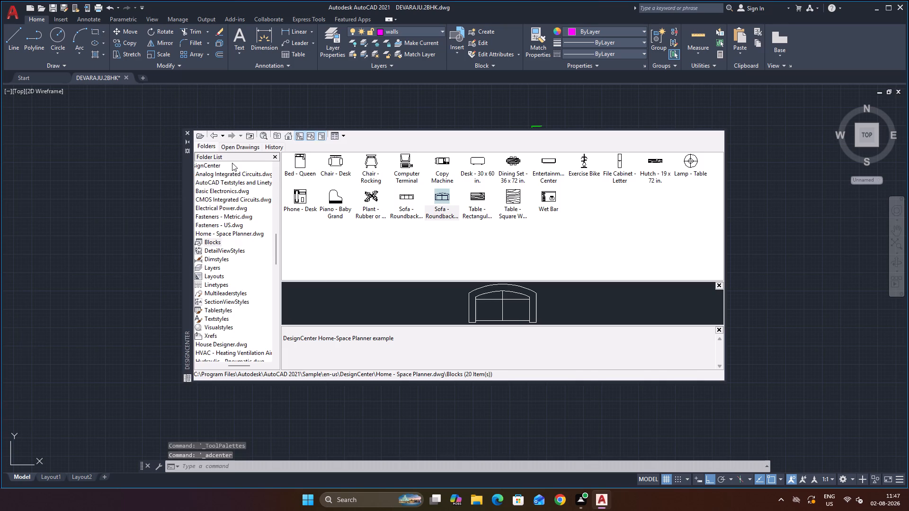
pyautogui.click(493, 244)
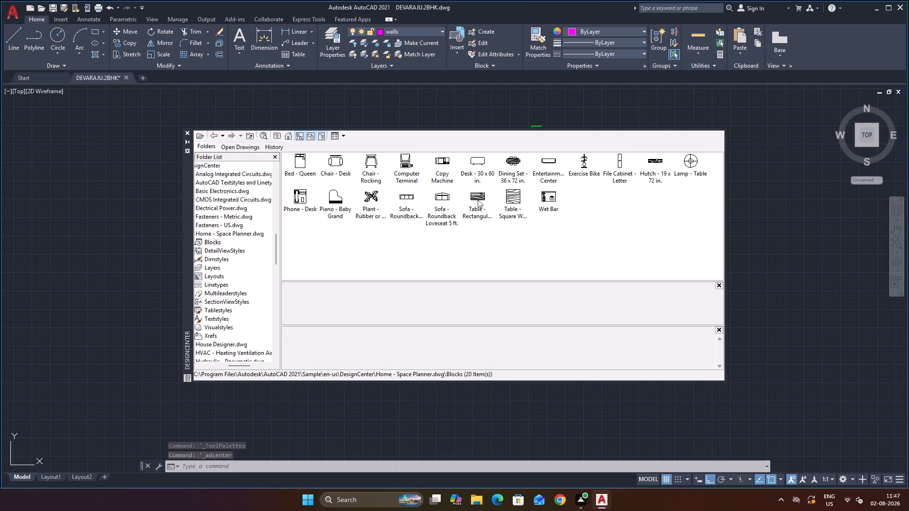
pyautogui.click(406, 202)
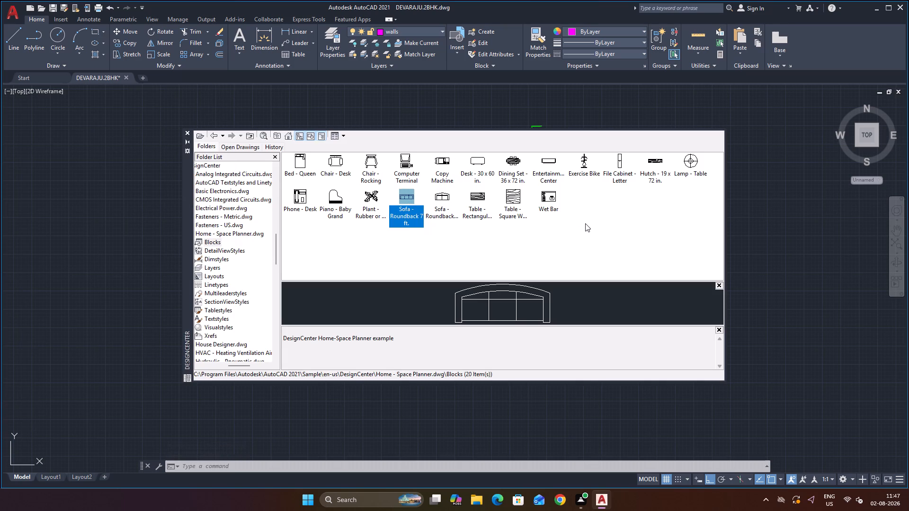
pyautogui.click(585, 223)
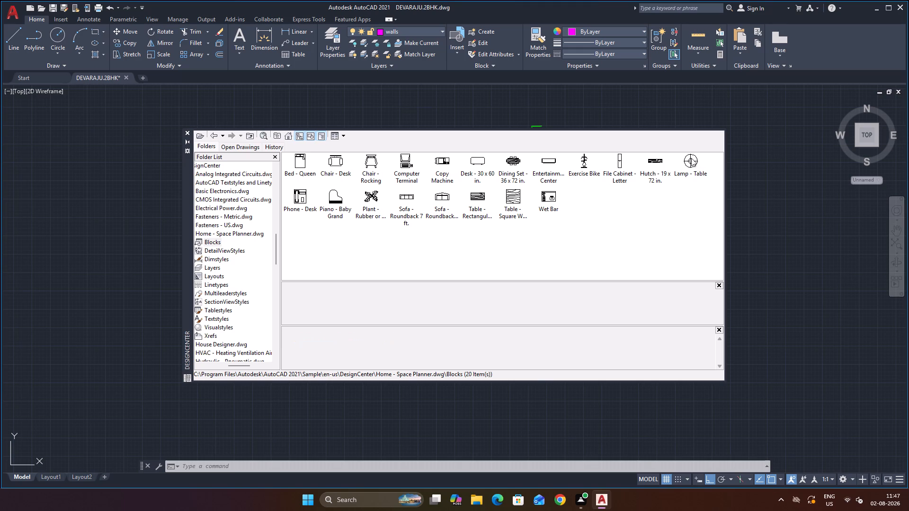
pyautogui.click(214, 132)
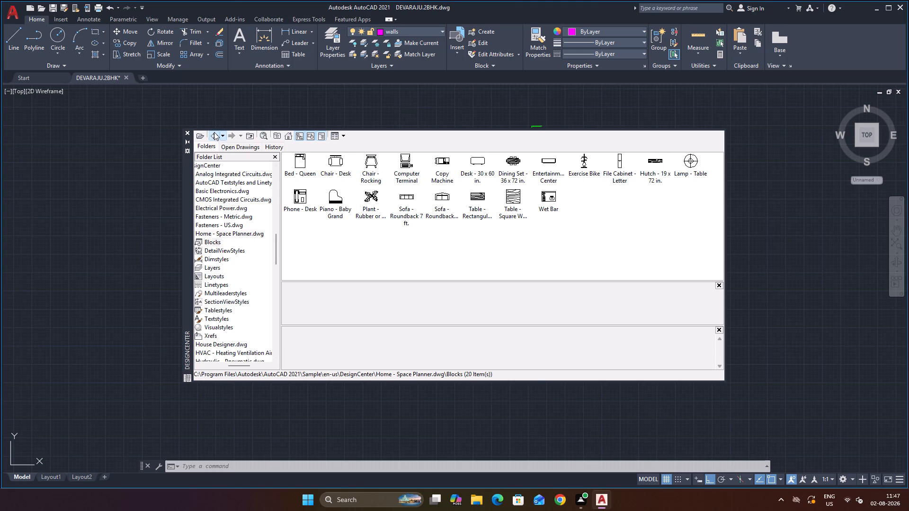
pyautogui.click(215, 132)
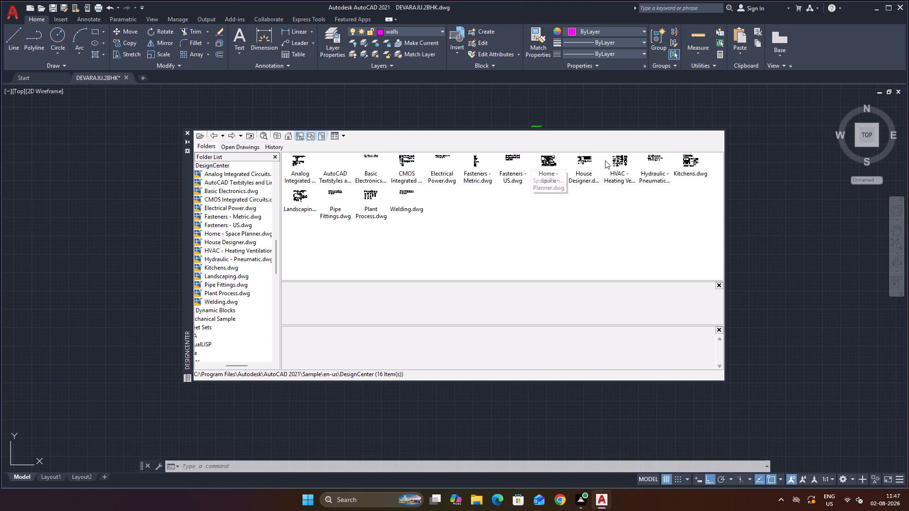
pyautogui.doubleClick(688, 165)
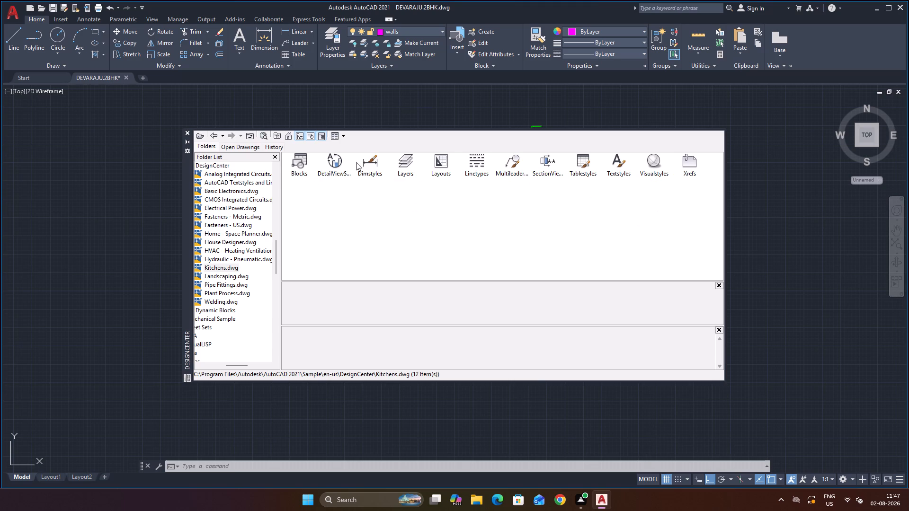
pyautogui.doubleClick(301, 171)
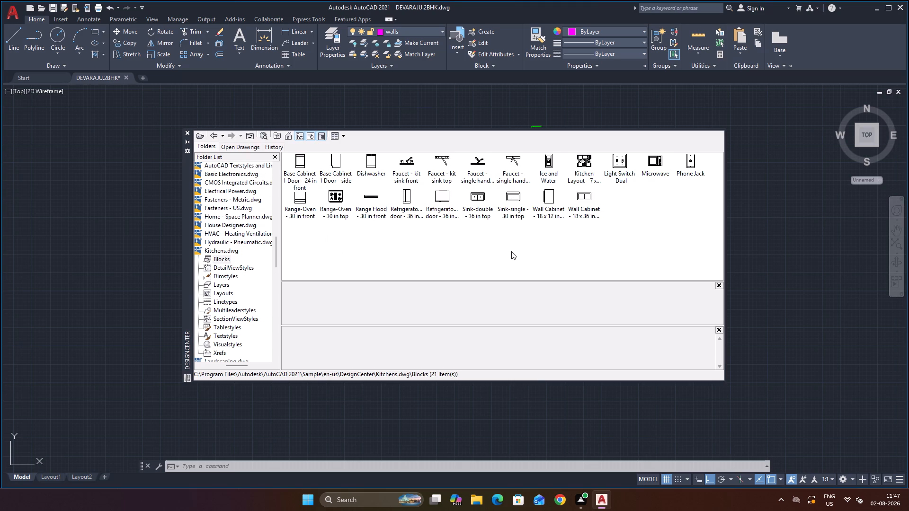
pyautogui.click(511, 251)
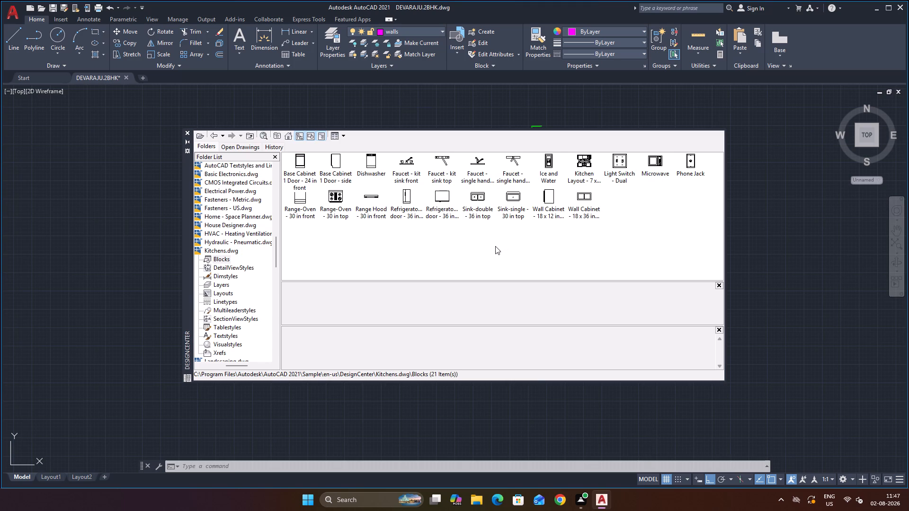
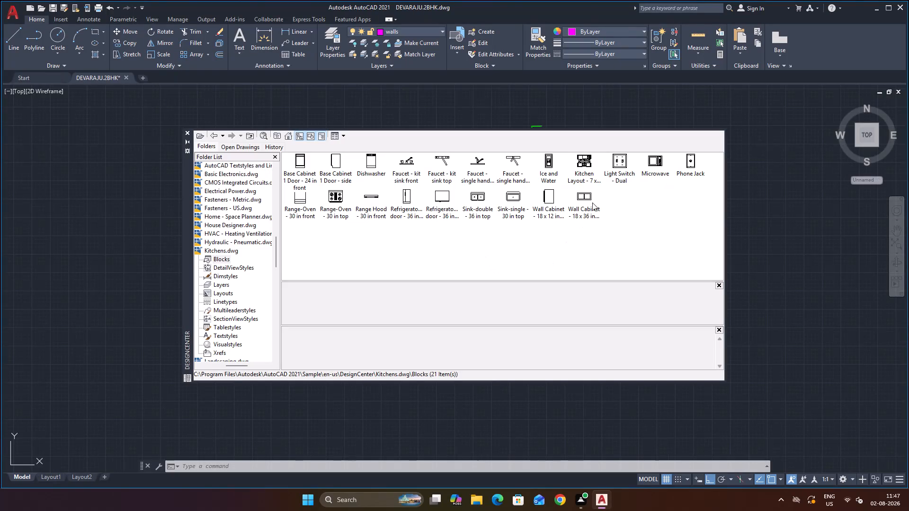
# Insert the Microwave block from Kitchens.dwg into empty space far right of the floor plan and close DesignCenter.
pyautogui.click(657, 164)
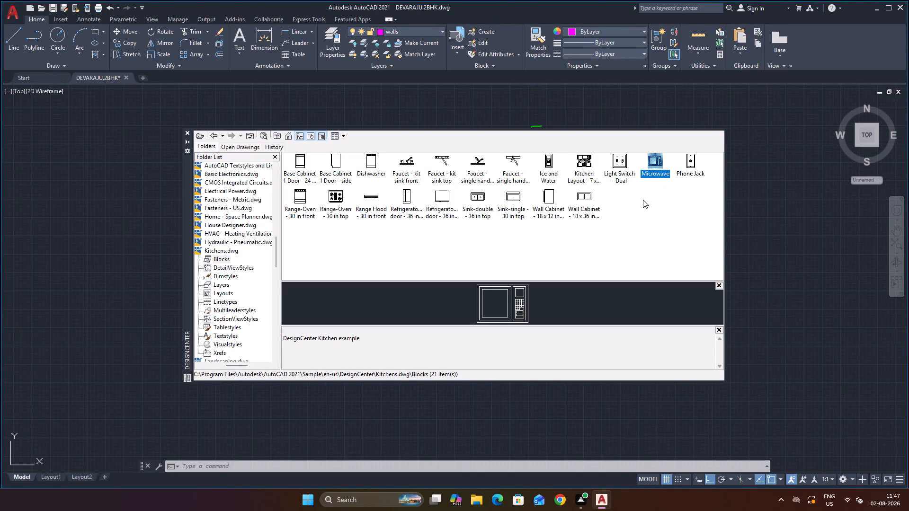
pyautogui.moveTo(658, 162); pyautogui.dragTo(753, 174)
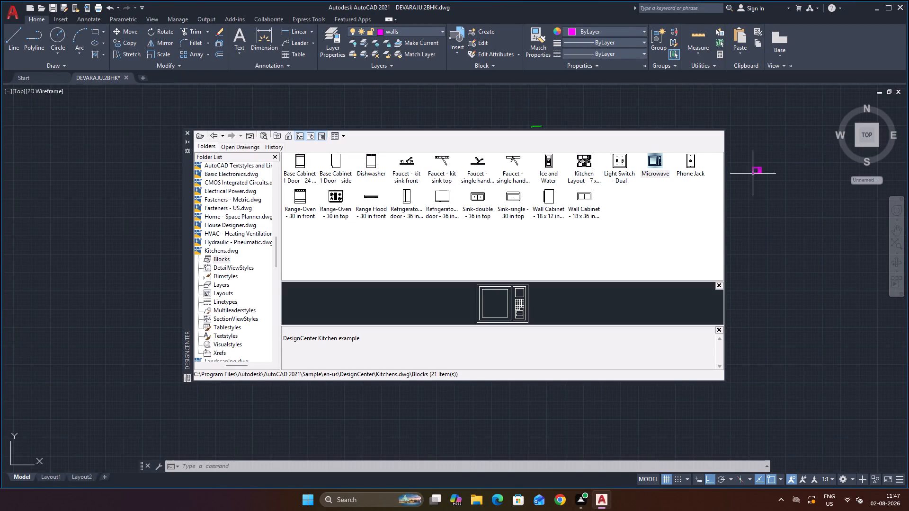
pyautogui.click(744, 239)
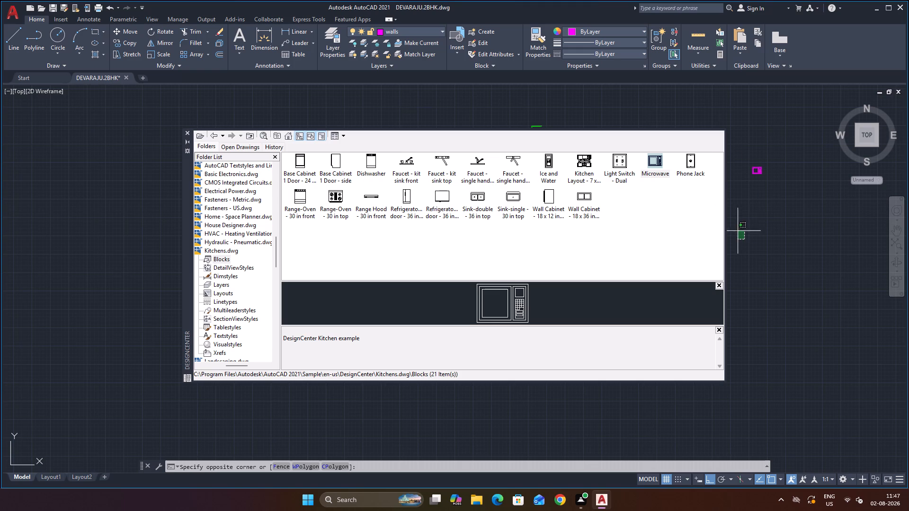
pyautogui.click(748, 231)
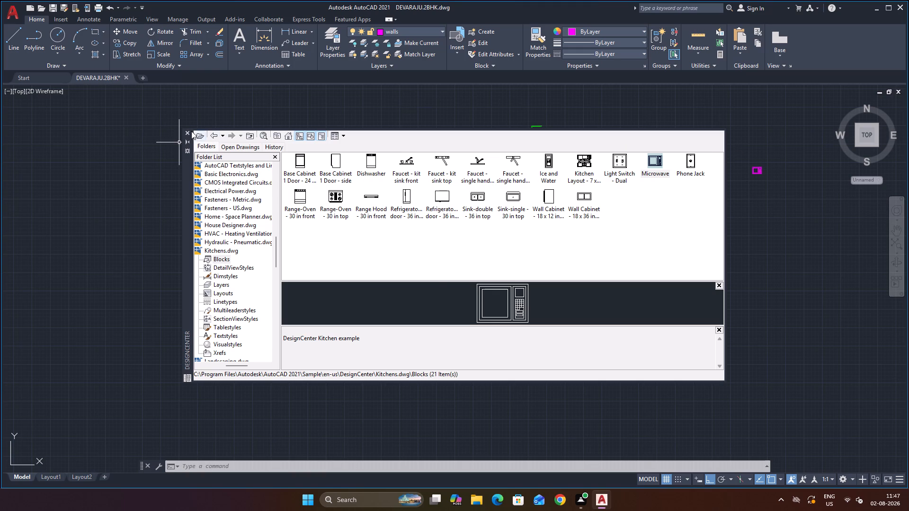
pyautogui.click(190, 132)
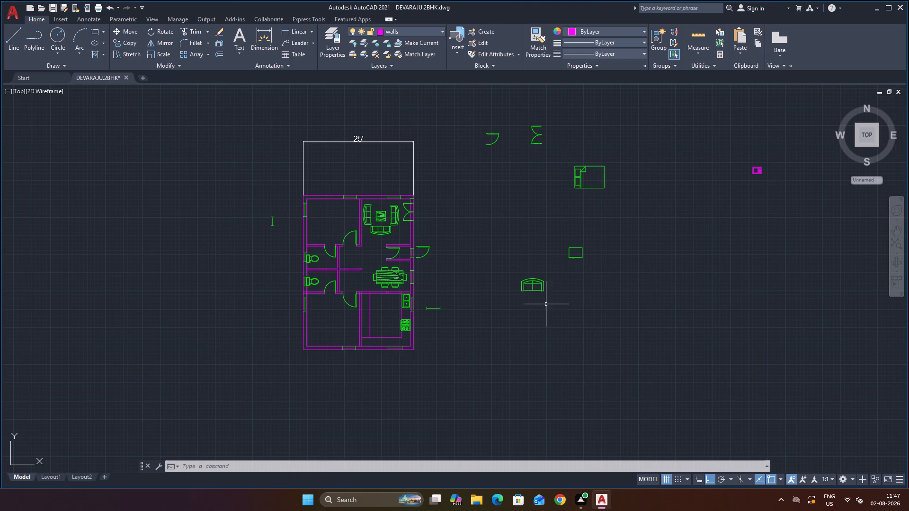
# Move the microwave horizontally closer to the plan, between the double door symbol and the spare bed.
pyautogui.scroll(2, 784, 206)
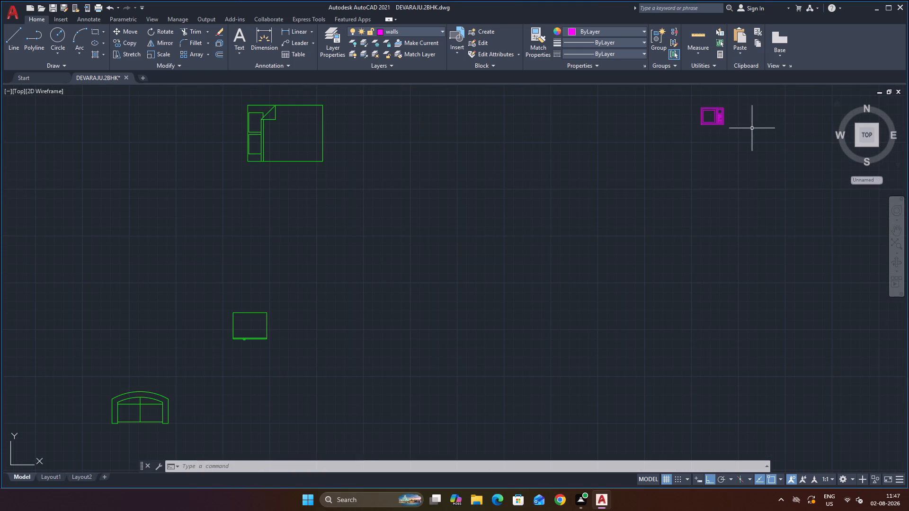
pyautogui.moveTo(723, 115); pyautogui.dragTo(344, 279)
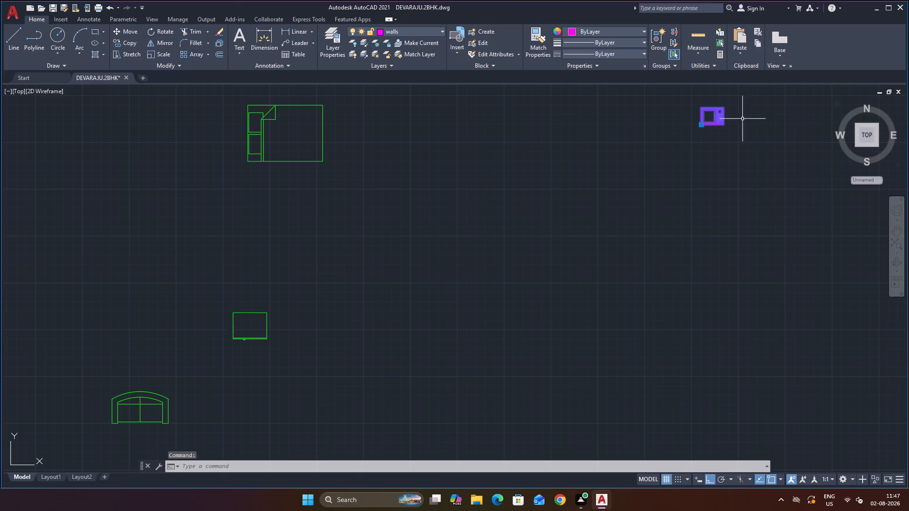
pyautogui.click(703, 125)
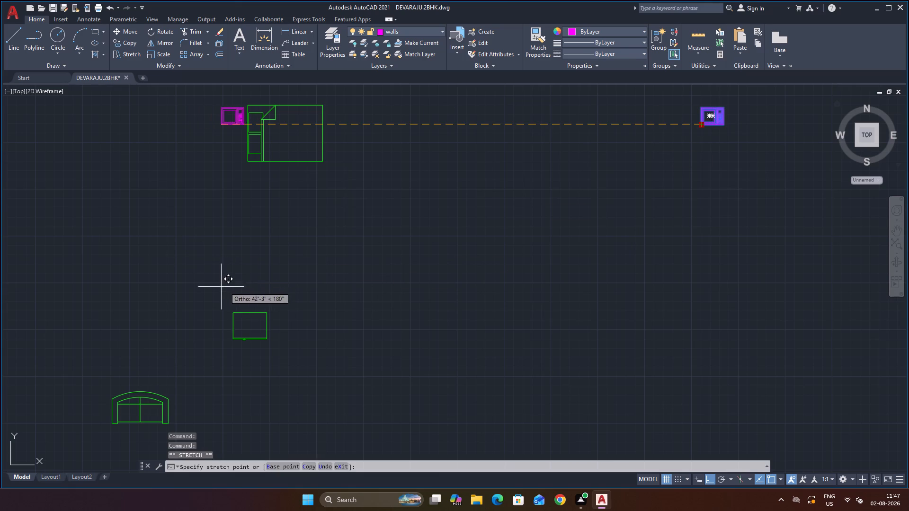
pyautogui.click(152, 298)
pyautogui.scroll(-4, 233, 282)
pyautogui.scroll(2, 218, 273)
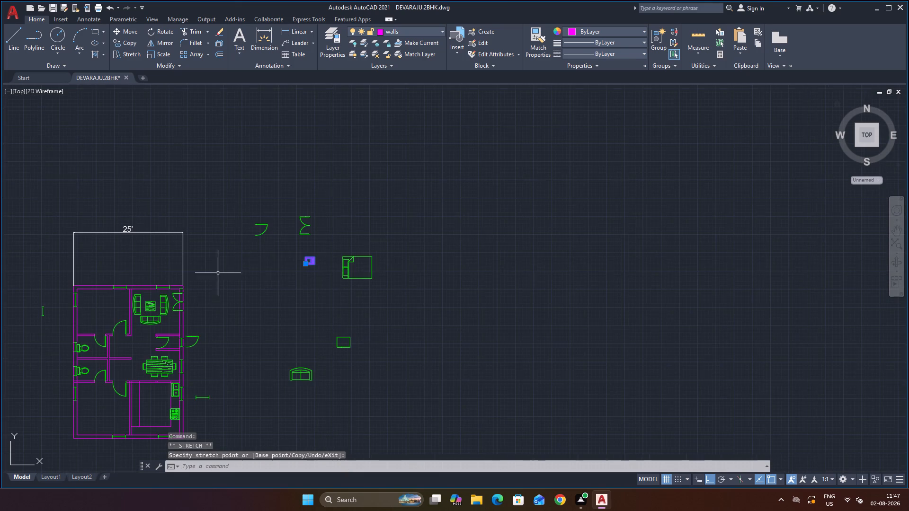
pyautogui.click(455, 230)
pyautogui.click(338, 234)
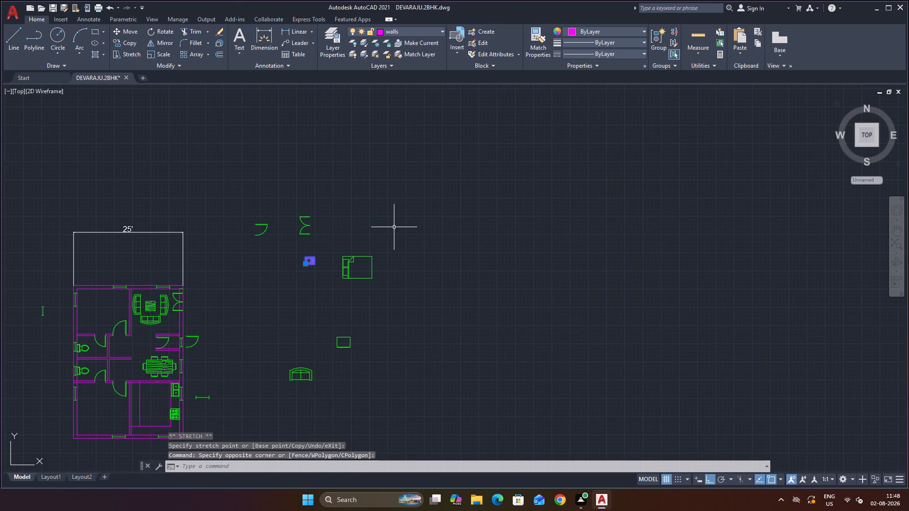
pyautogui.press('Escape')
# Change the microwave block to the furniture layer.
pyautogui.click(311, 262)
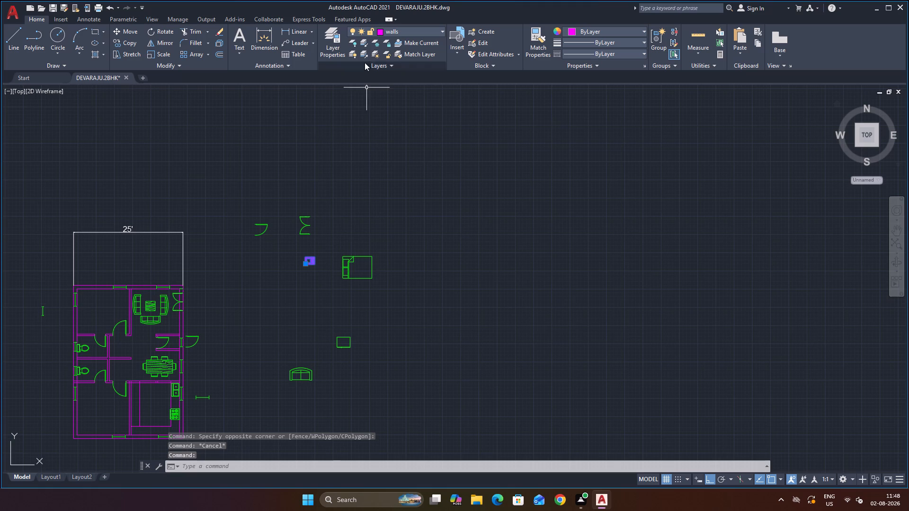
pyautogui.click(395, 31)
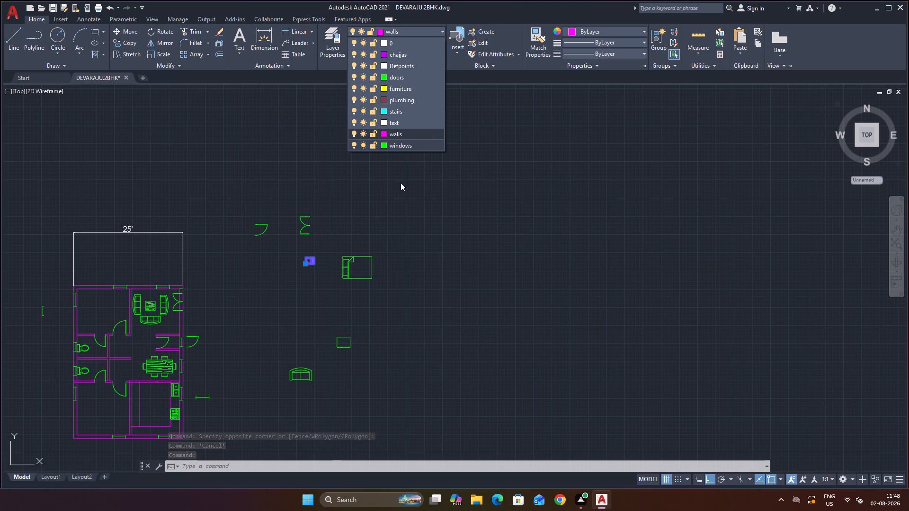
pyautogui.click(417, 90)
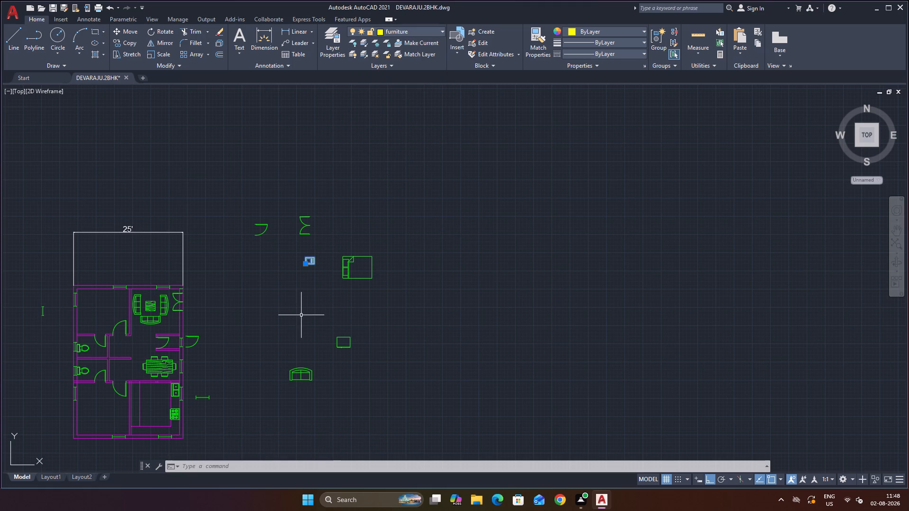
pyautogui.scroll(1, 301, 316)
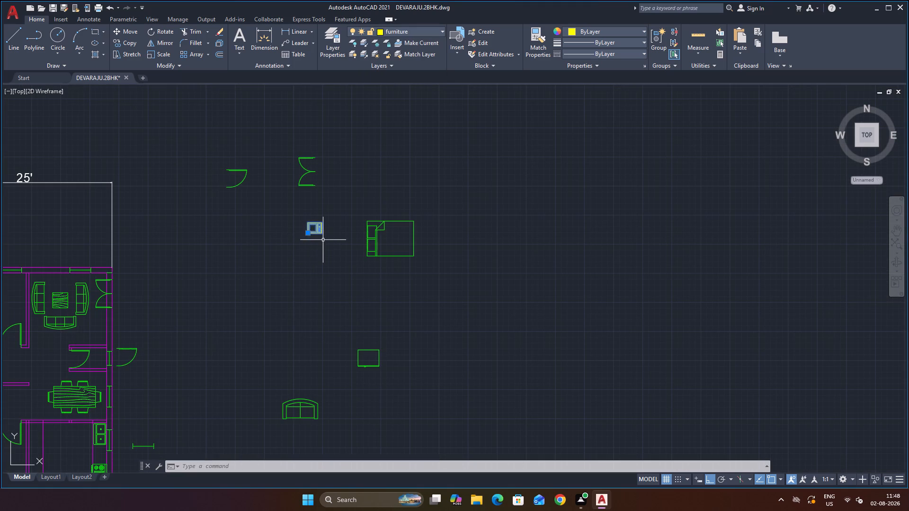
pyautogui.press('Escape')
# Turn Ortho off and move the microwave onto the kitchen's lower counter, in front of the window in the bottom wall.
pyautogui.scroll(2, 294, 255)
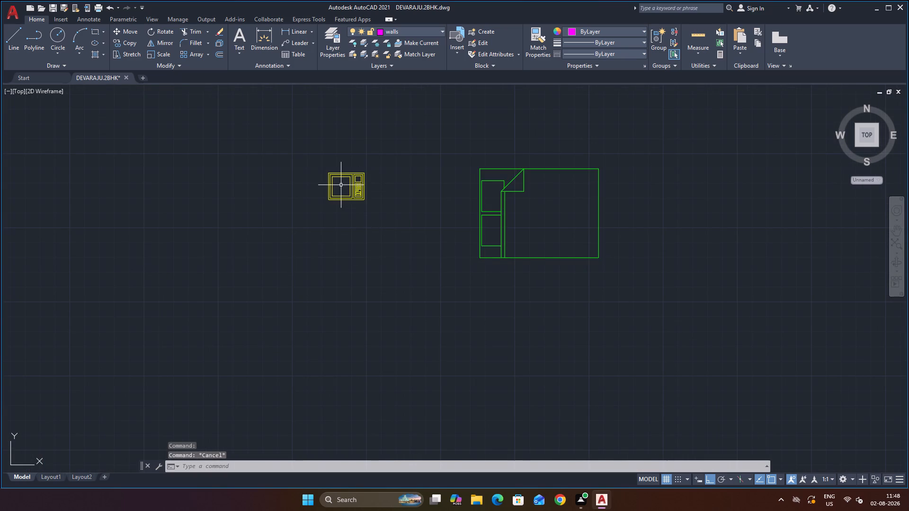
pyautogui.click(330, 199)
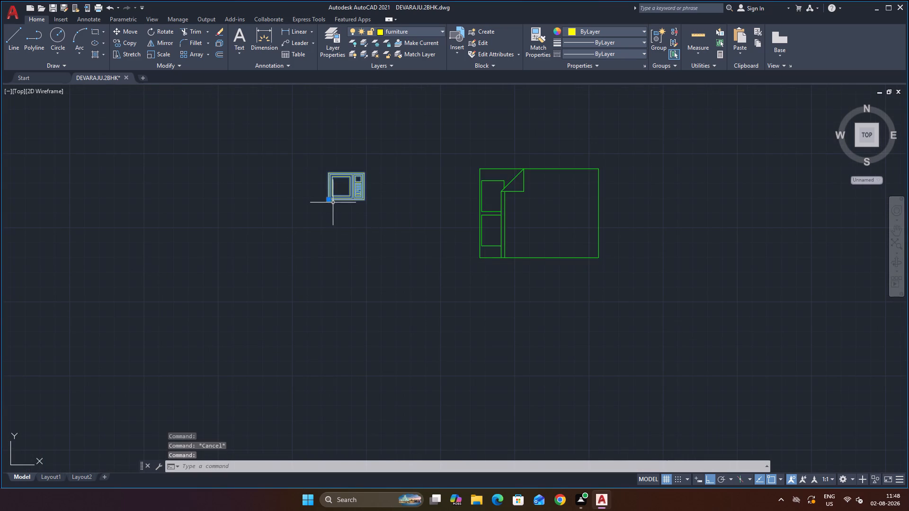
pyautogui.click(330, 202)
pyautogui.scroll(-3, 350, 326)
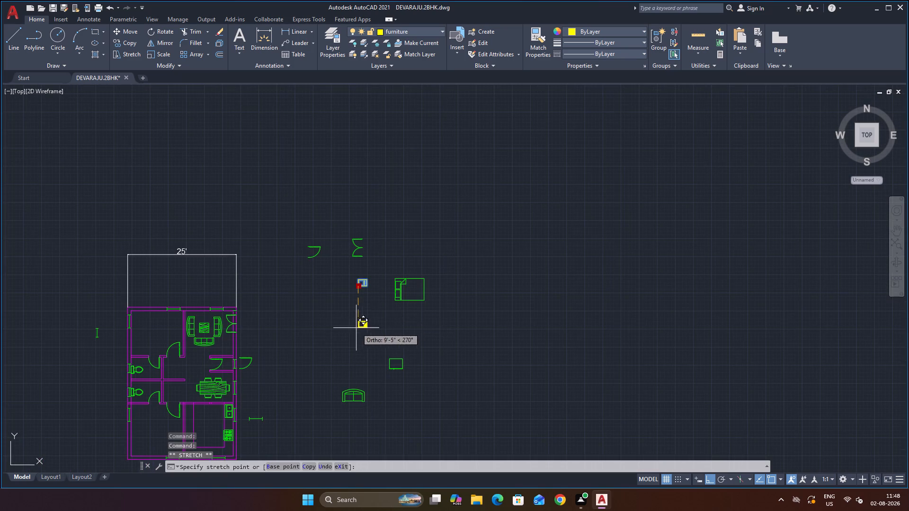
pyautogui.press('F8')
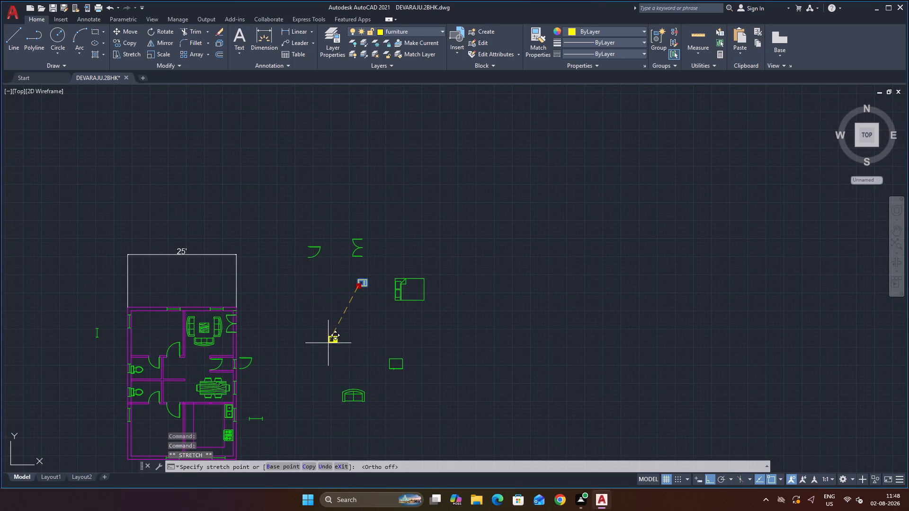
pyautogui.scroll(-3, 328, 376)
pyautogui.scroll(5, 286, 394)
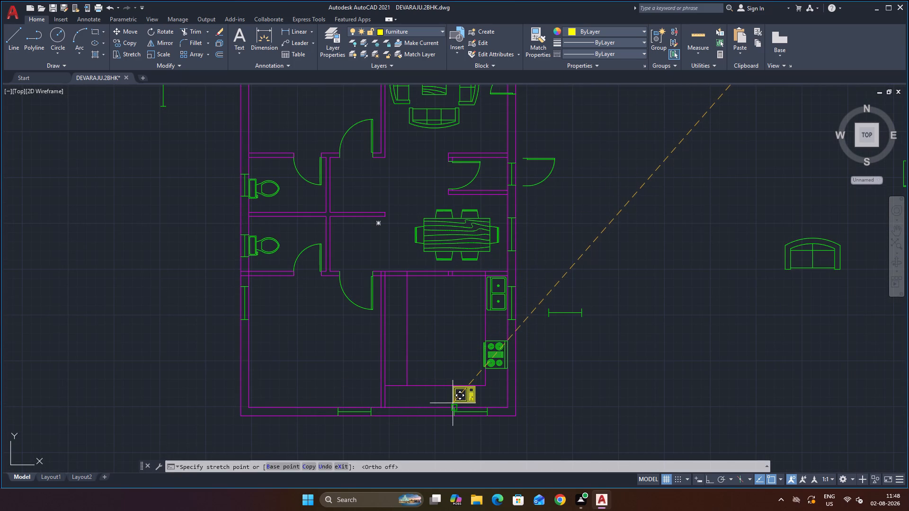
pyautogui.scroll(2, 455, 405)
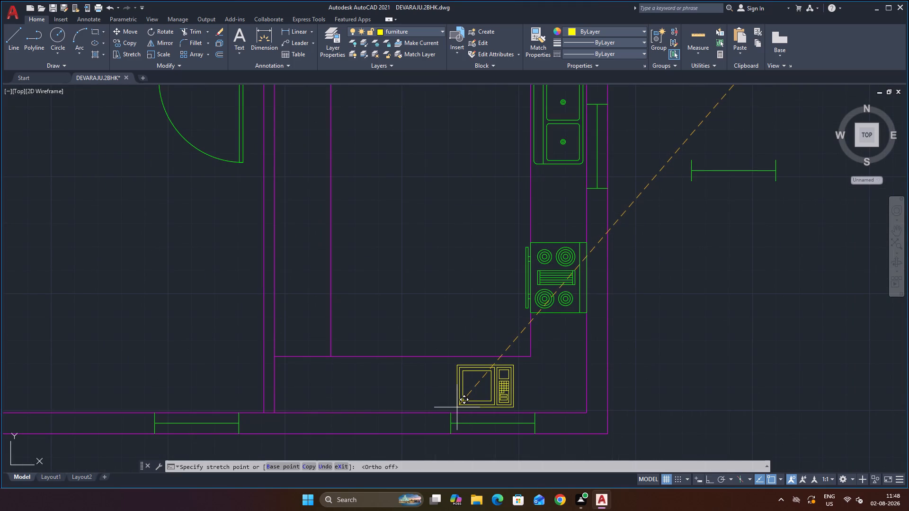
pyautogui.click(457, 407)
pyautogui.scroll(-2, 578, 376)
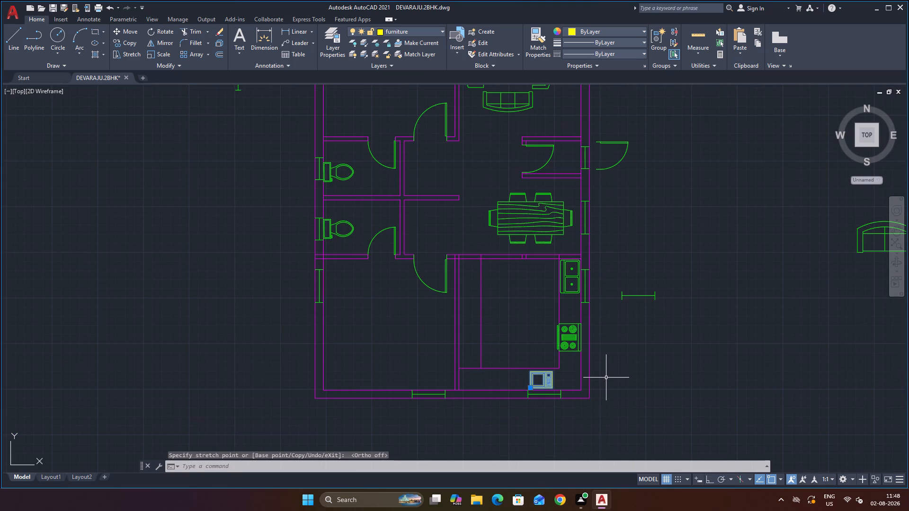
# Shift the microwave left along the lower kitchen counter, flush with the bottom wall and clear of the window.
pyautogui.click(530, 388)
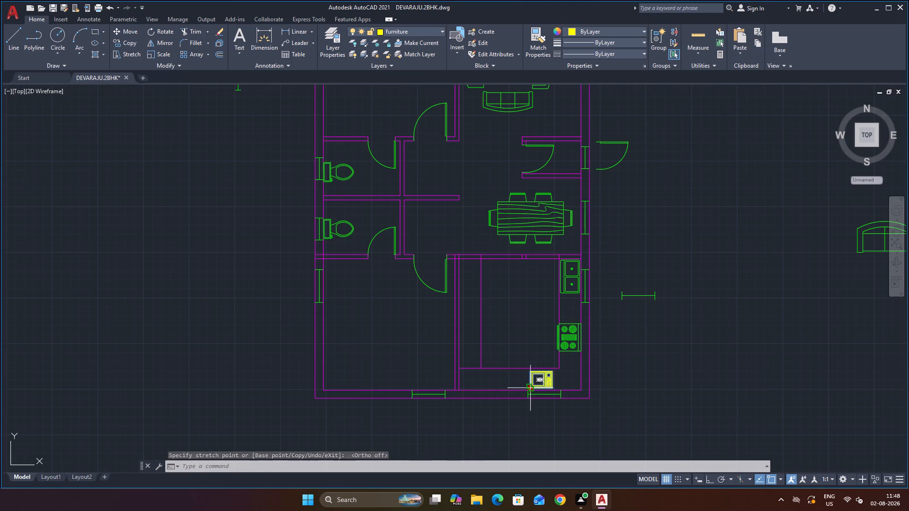
pyautogui.click(498, 387)
pyautogui.scroll(2, 577, 386)
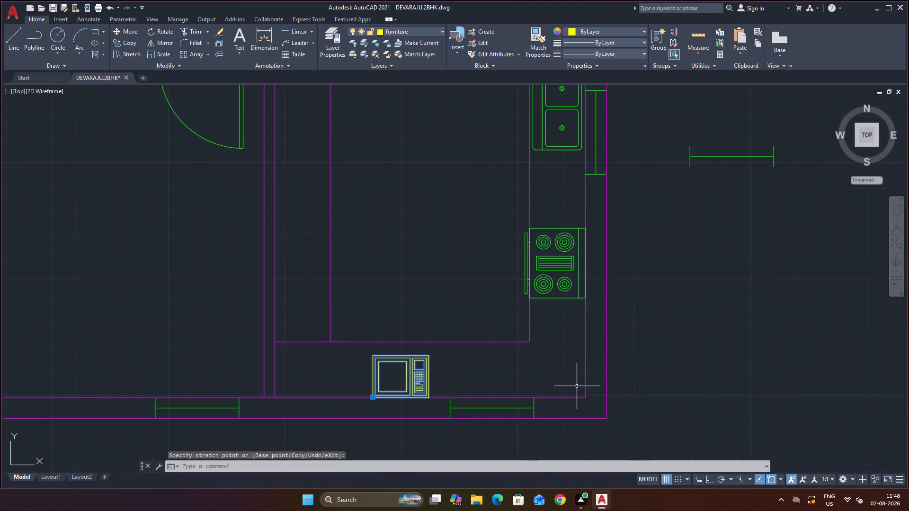
pyautogui.press('Escape')
# Change the stove, the dining table set, the three living-room sofas and the centre table to the furniture layer.
pyautogui.scroll(-2, 547, 383)
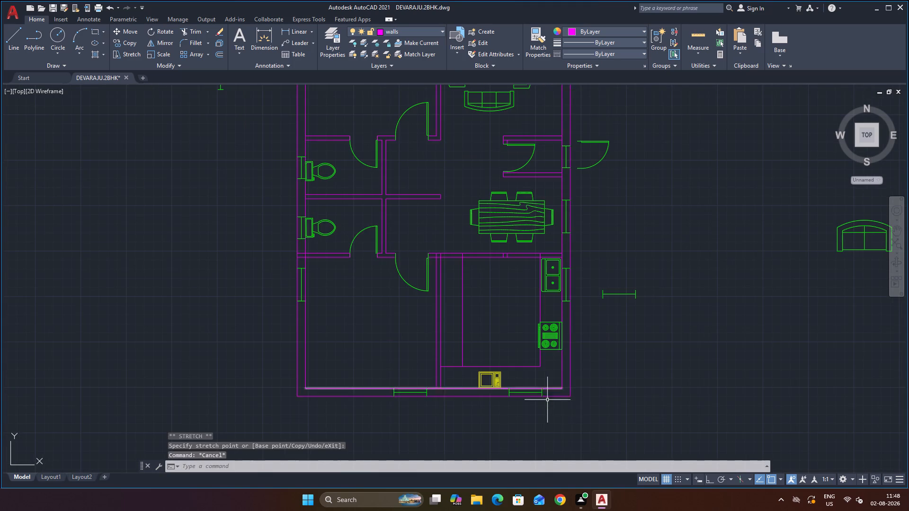
pyautogui.click(553, 339)
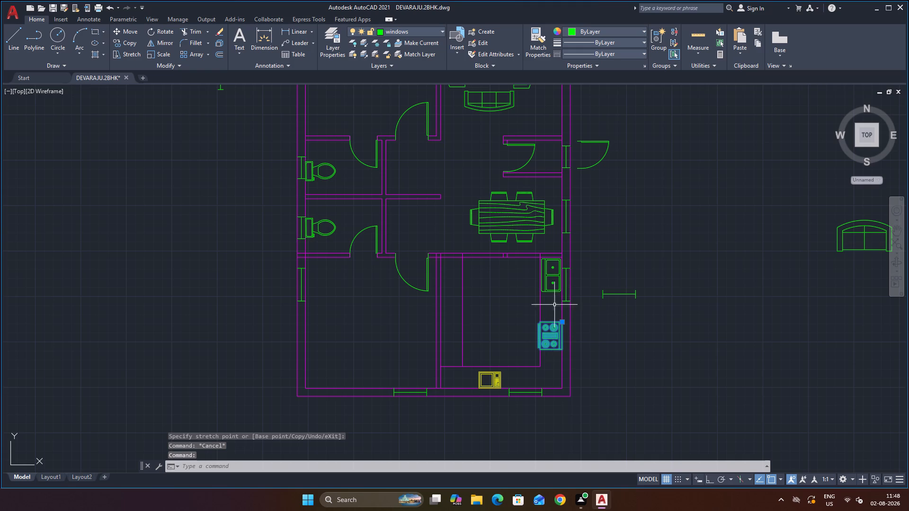
pyautogui.keyDown('shift'); pyautogui.click(551, 275); pyautogui.keyUp('shift')
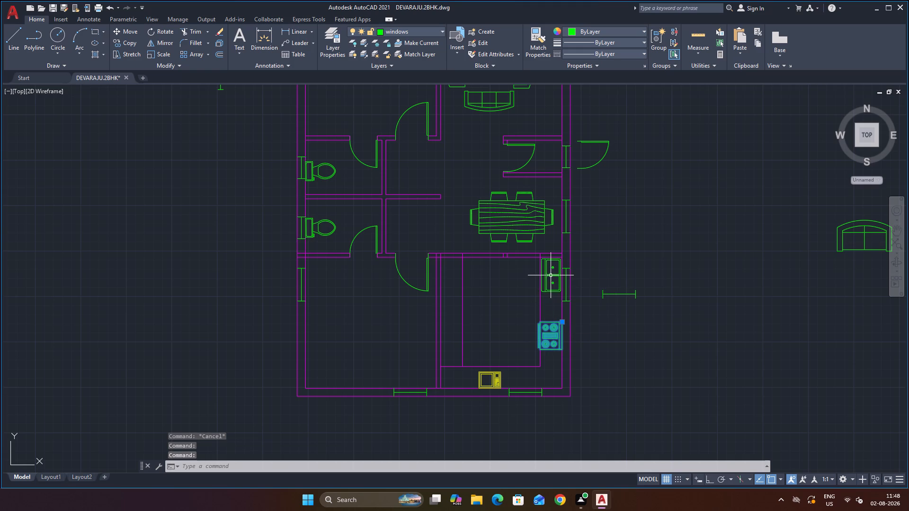
pyautogui.keyDown('shift'); pyautogui.click(514, 206); pyautogui.keyUp('shift')
pyautogui.keyDown('shift'); pyautogui.scroll(-2, 502, 156); pyautogui.keyUp('shift')
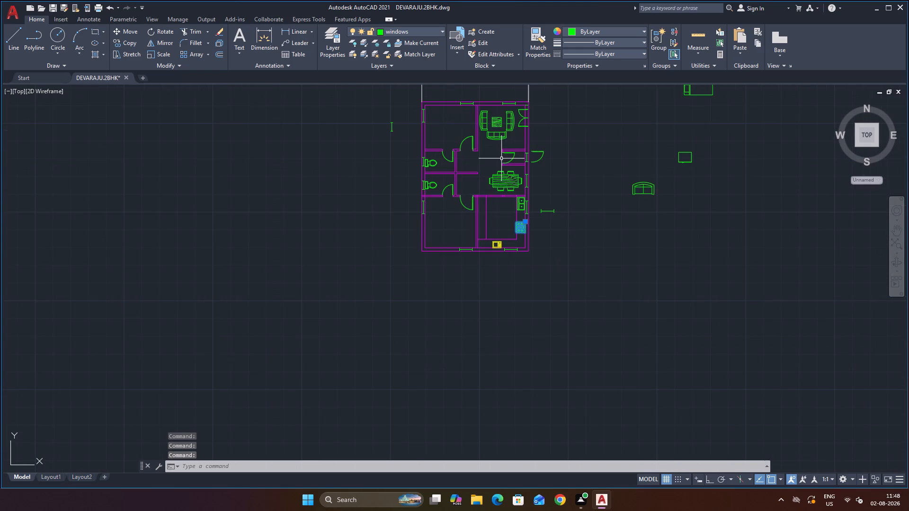
pyautogui.keyDown('shift'); pyautogui.scroll(1, 503, 132); pyautogui.keyUp('shift')
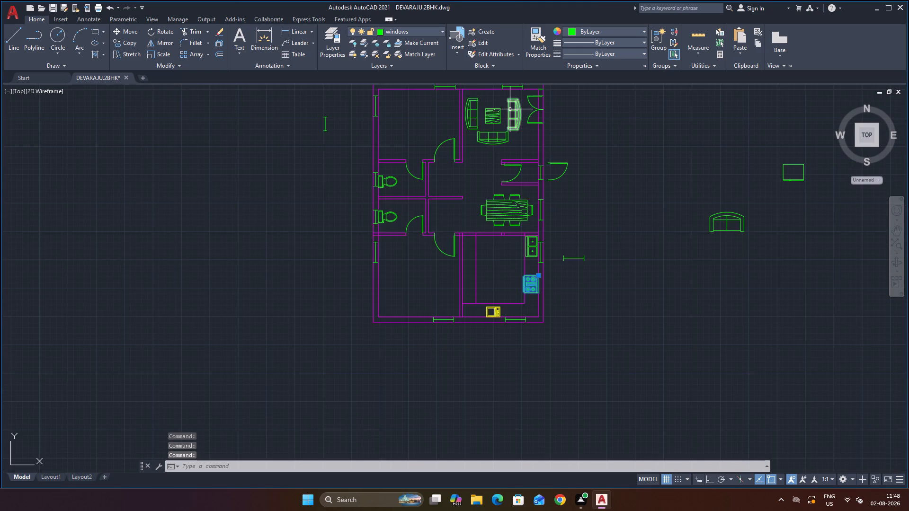
pyautogui.keyDown('shift'); pyautogui.click(510, 109); pyautogui.keyUp('shift')
pyautogui.keyDown('shift'); pyautogui.click(493, 115); pyautogui.keyUp('shift')
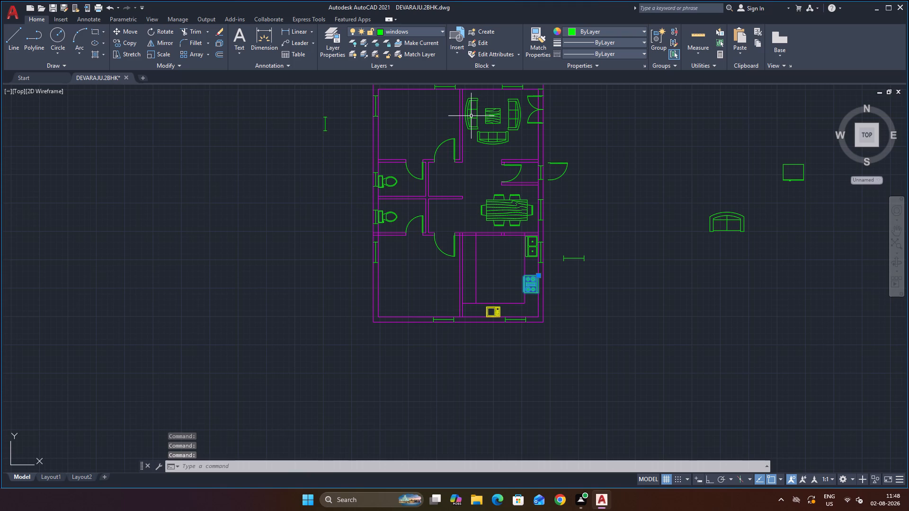
pyautogui.keyDown('shift'); pyautogui.click(471, 116); pyautogui.keyUp('shift')
pyautogui.keyDown('shift'); pyautogui.click(488, 138); pyautogui.keyUp('shift')
pyautogui.keyDown('shift'); pyautogui.click(506, 211); pyautogui.keyUp('shift')
pyautogui.keyDown('ctrl'); pyautogui.click(514, 210); pyautogui.keyUp('ctrl')
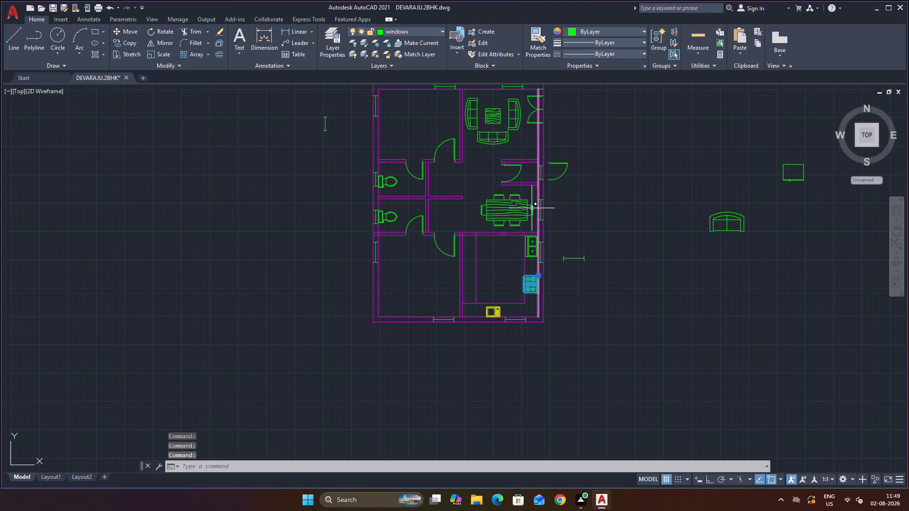
pyautogui.click(507, 208)
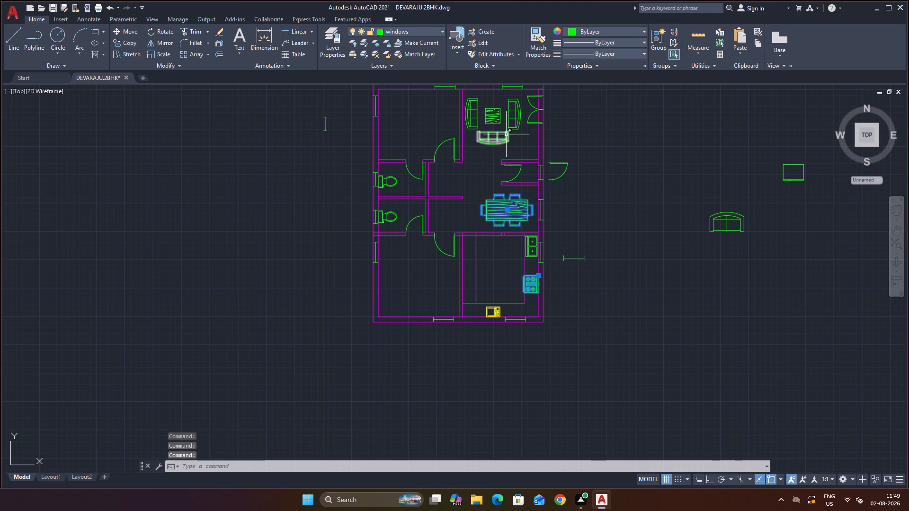
pyautogui.click(506, 135)
pyautogui.click(517, 113)
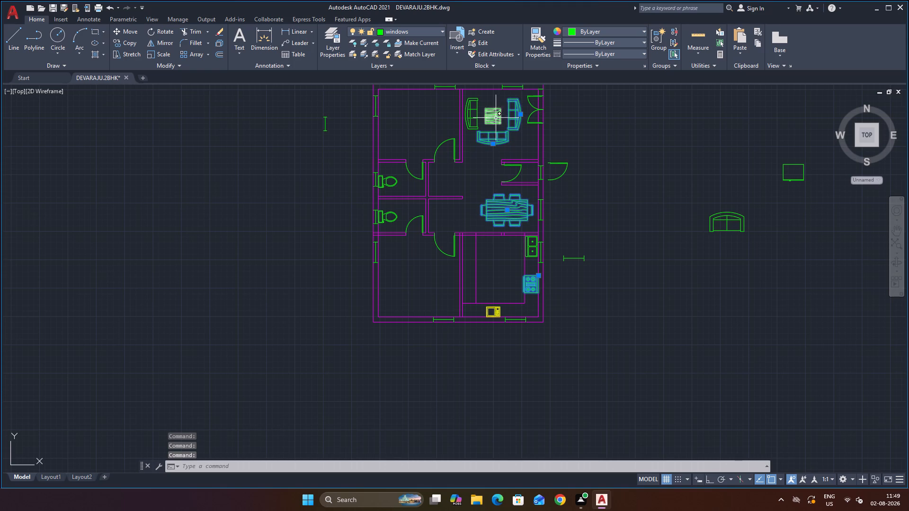
pyautogui.click(496, 118)
pyautogui.click(469, 122)
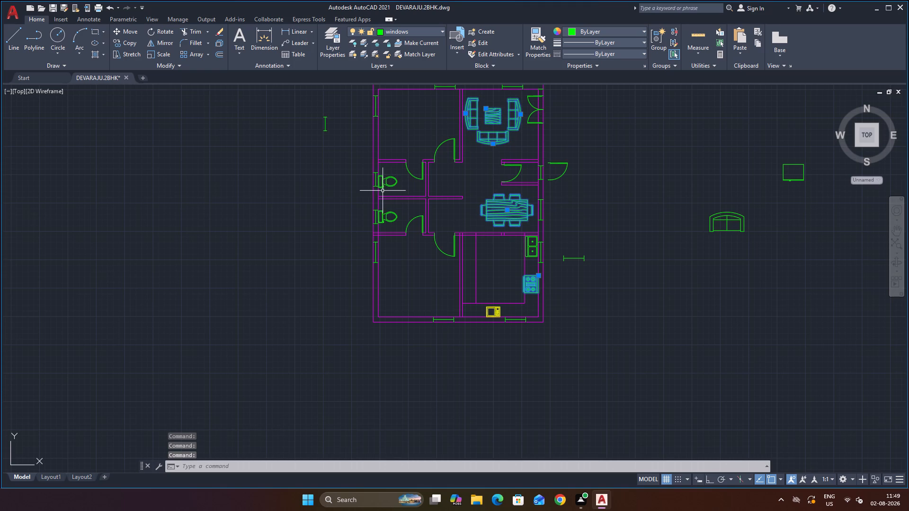
pyautogui.click(395, 32)
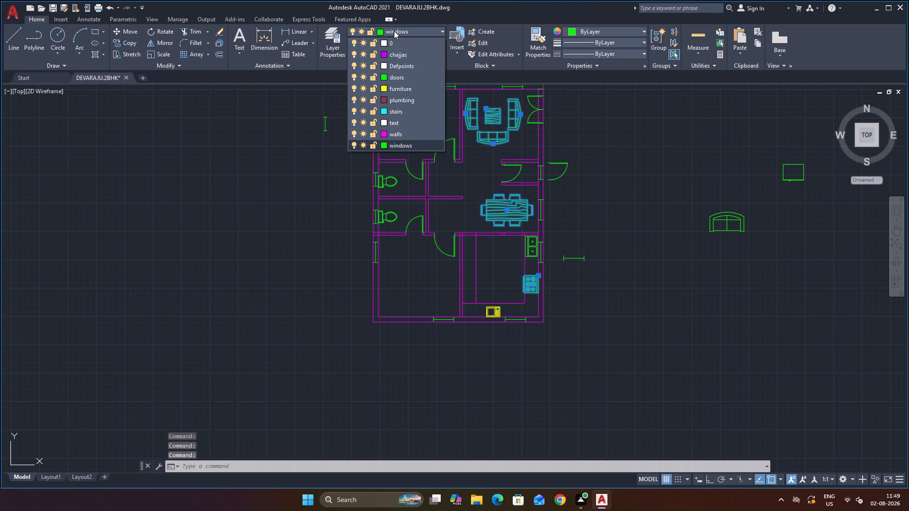
pyautogui.click(387, 86)
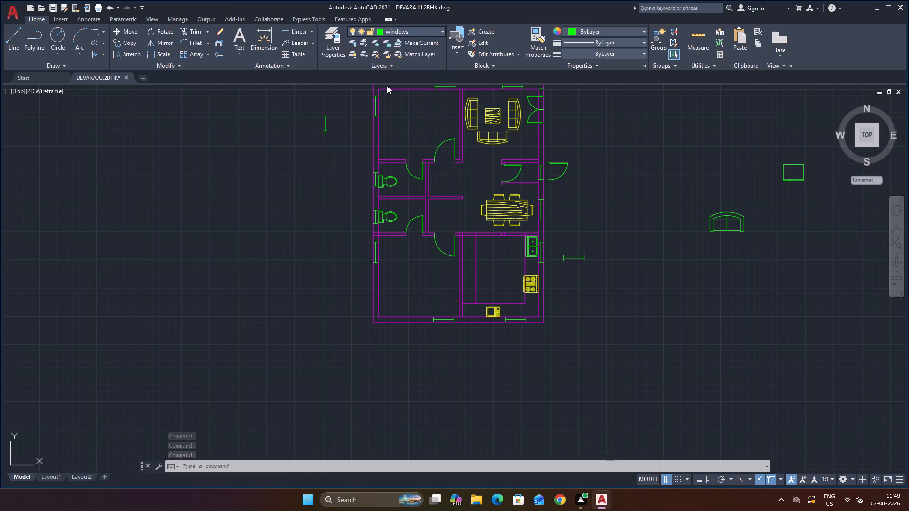
pyautogui.click(443, 324)
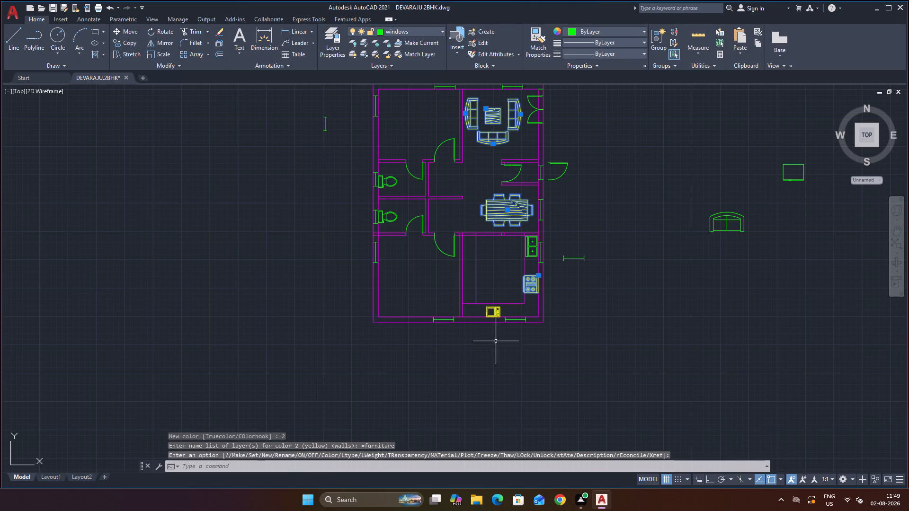
pyautogui.scroll(-2, 617, 238)
pyautogui.scroll(3, 620, 230)
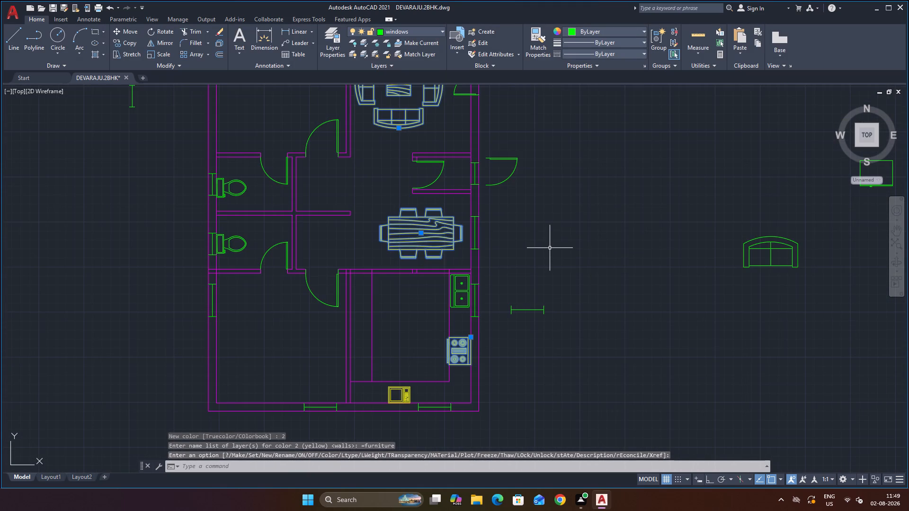
pyautogui.click(570, 219)
pyautogui.press('Escape')
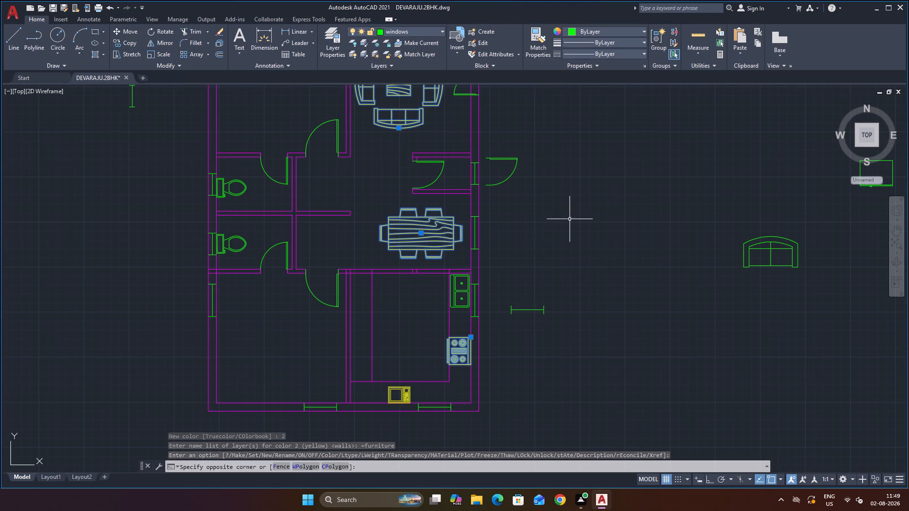
pyautogui.press('Escape')
pyautogui.press('Escape')
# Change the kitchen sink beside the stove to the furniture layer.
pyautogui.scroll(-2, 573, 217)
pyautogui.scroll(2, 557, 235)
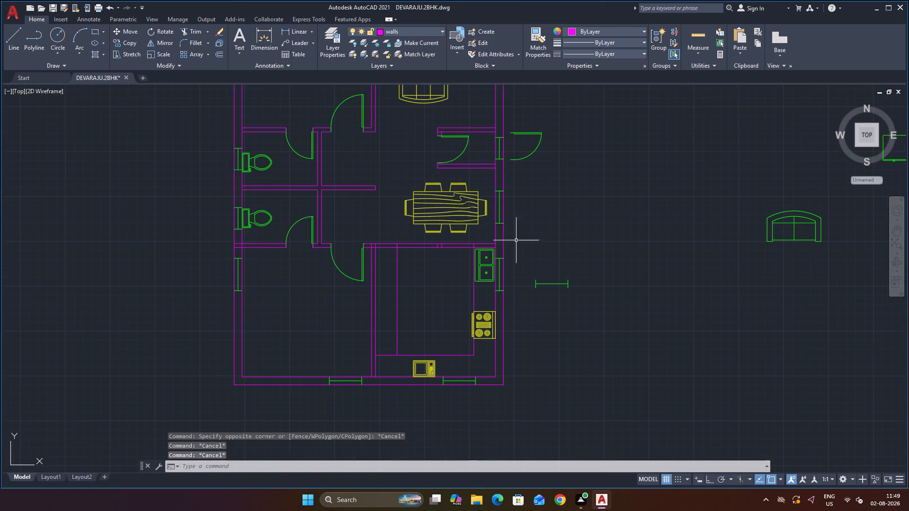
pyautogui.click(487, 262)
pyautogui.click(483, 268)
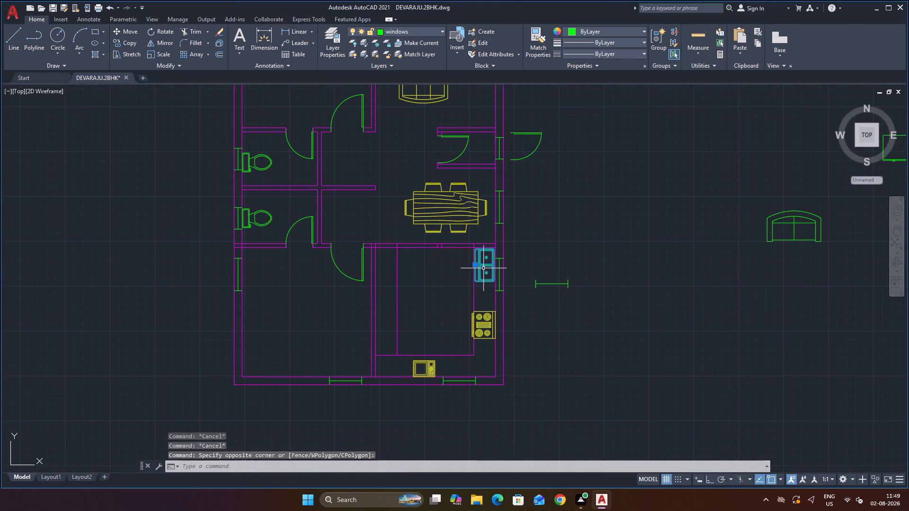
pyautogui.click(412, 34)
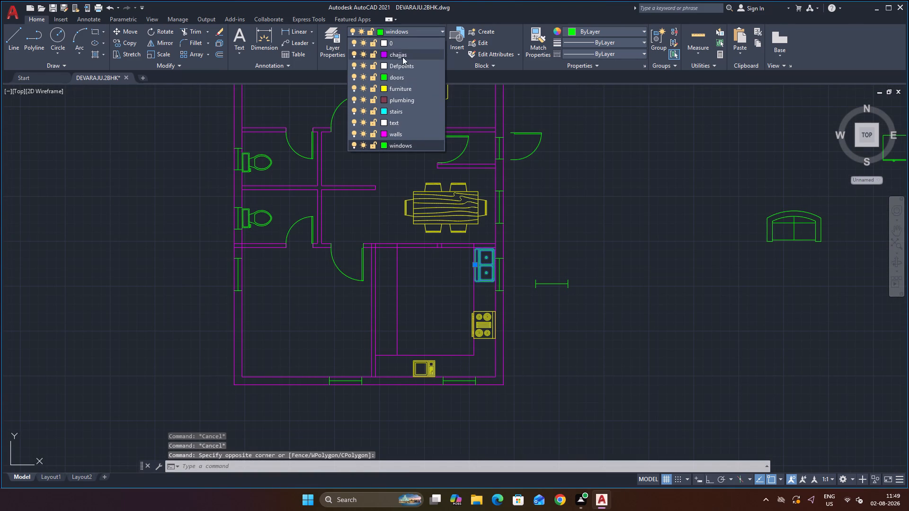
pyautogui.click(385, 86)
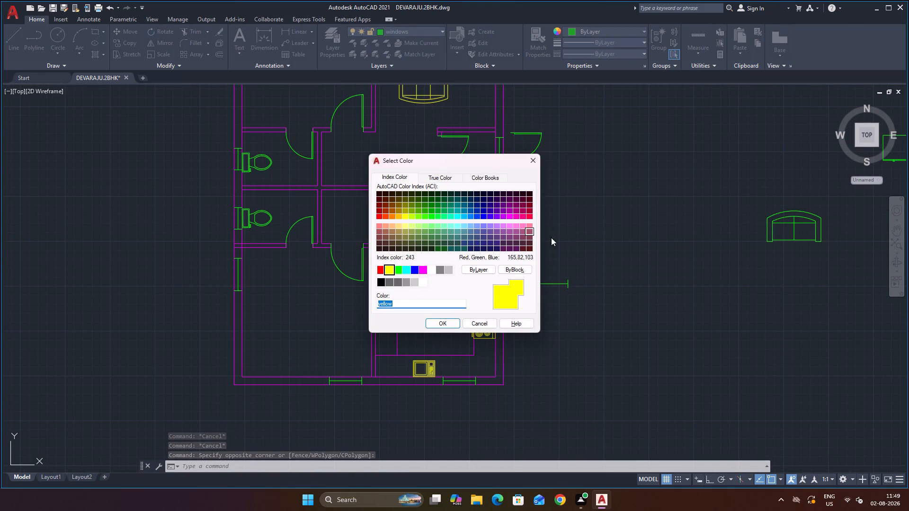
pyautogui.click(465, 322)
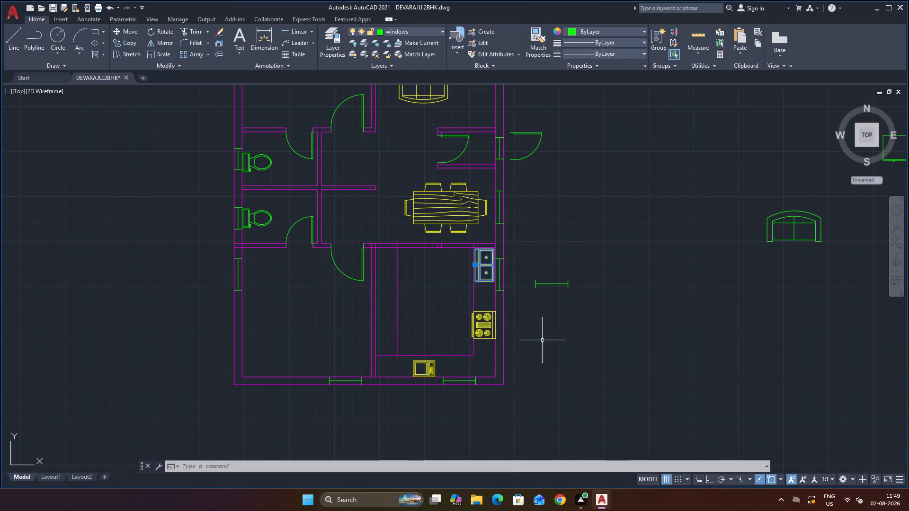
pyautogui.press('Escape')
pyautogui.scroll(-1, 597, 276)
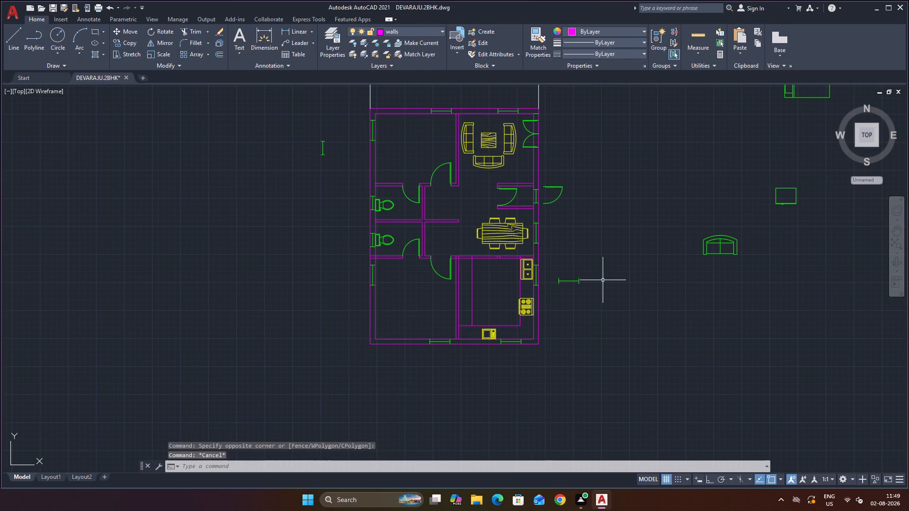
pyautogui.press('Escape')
# Change the kitchen sink to the plumbing layer, keeping the layer's colour at 245.
pyautogui.click(525, 269)
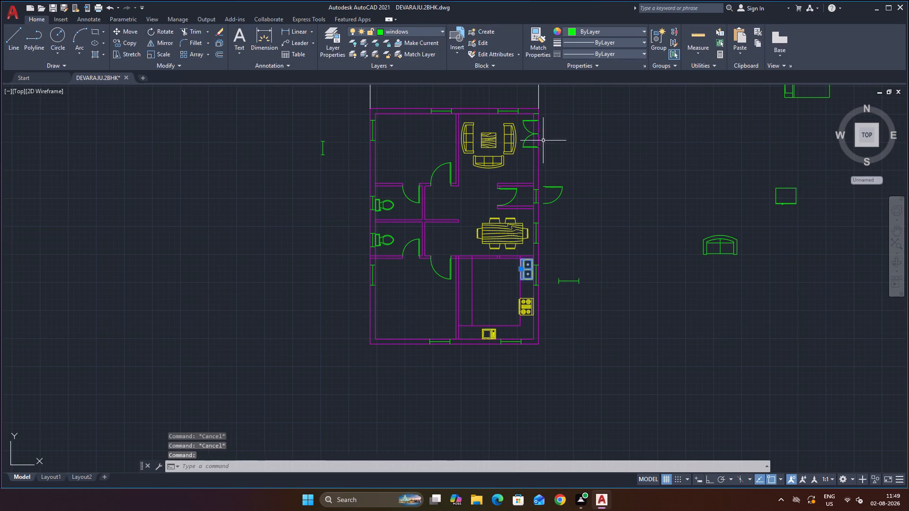
pyautogui.click(422, 32)
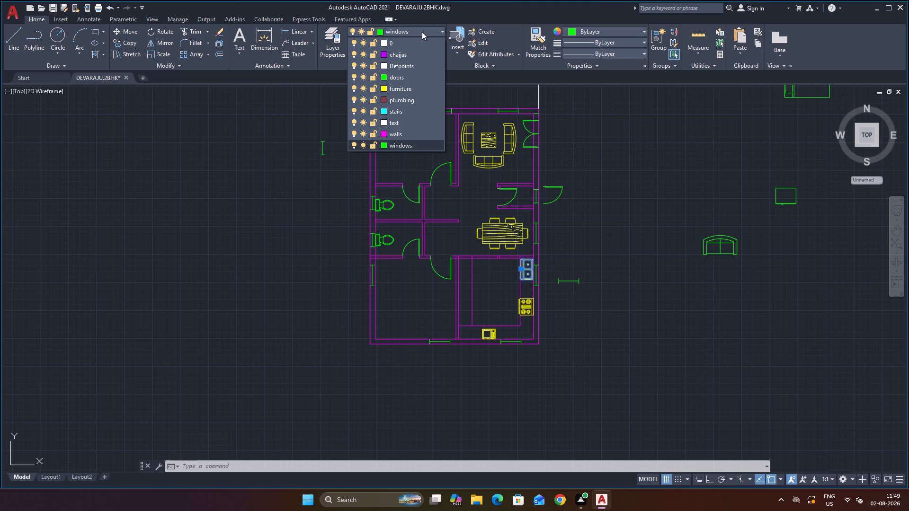
pyautogui.click(384, 98)
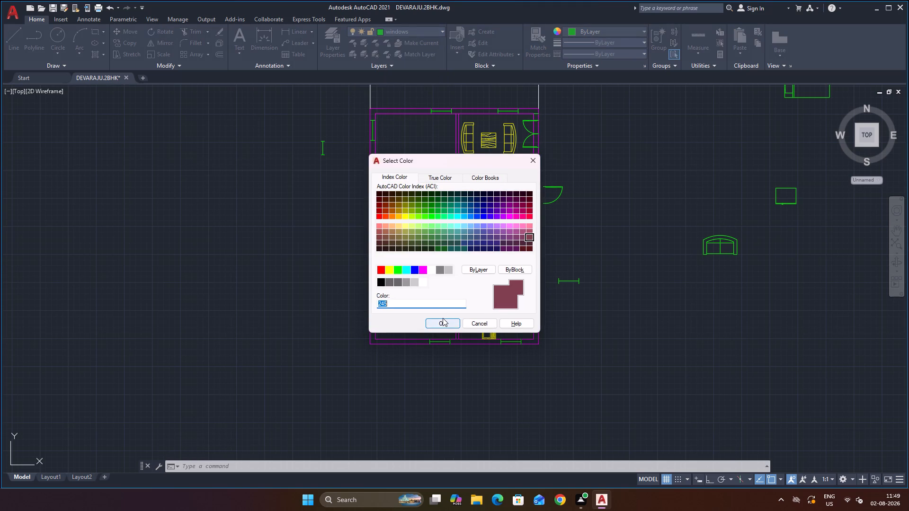
pyautogui.click(443, 318)
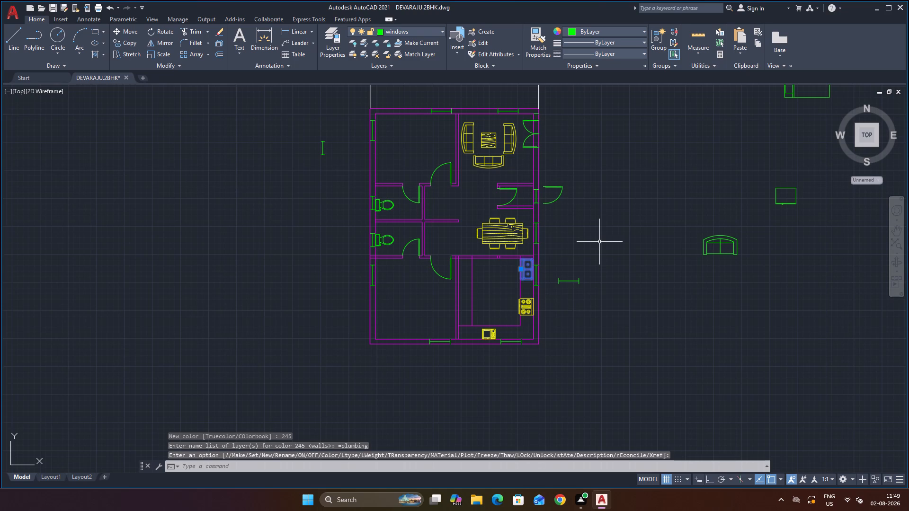
pyautogui.press('Escape')
# Set the plumbing layer's colour to red.
pyautogui.scroll(1, 584, 259)
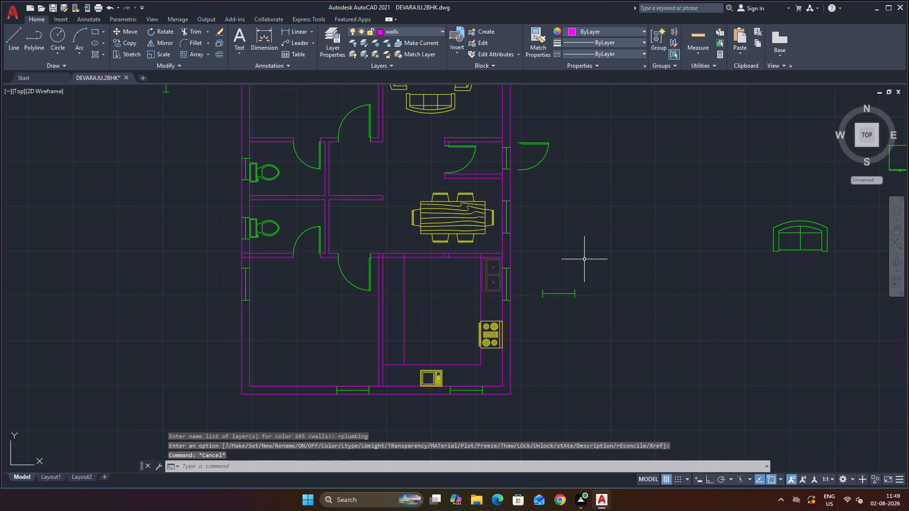
pyautogui.scroll(-1, 589, 213)
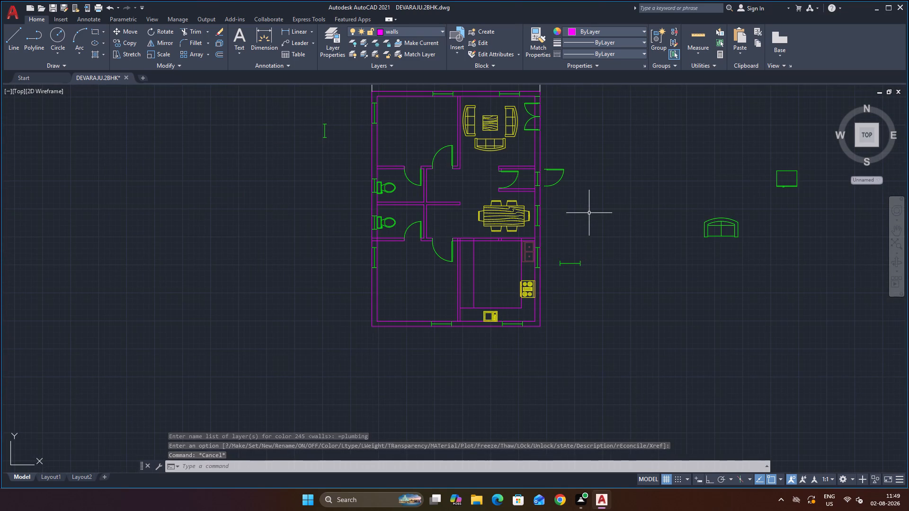
pyautogui.click(416, 29)
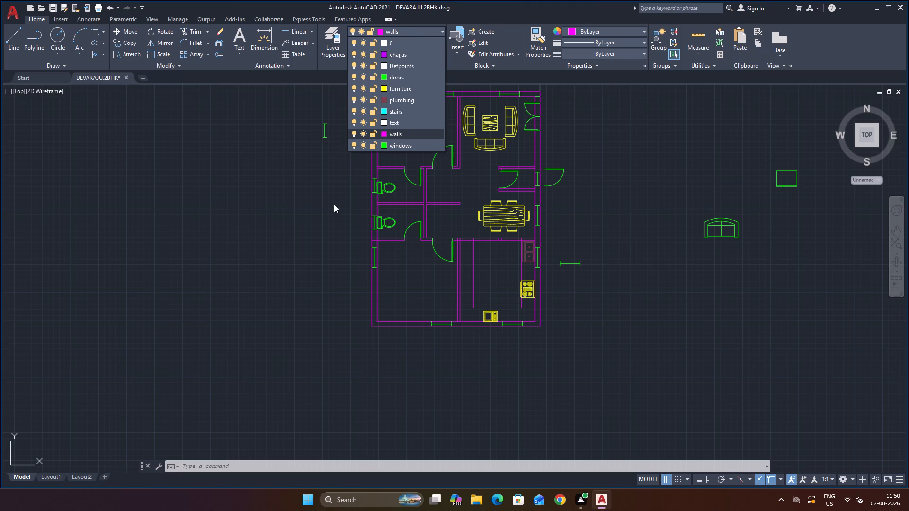
pyautogui.click(384, 97)
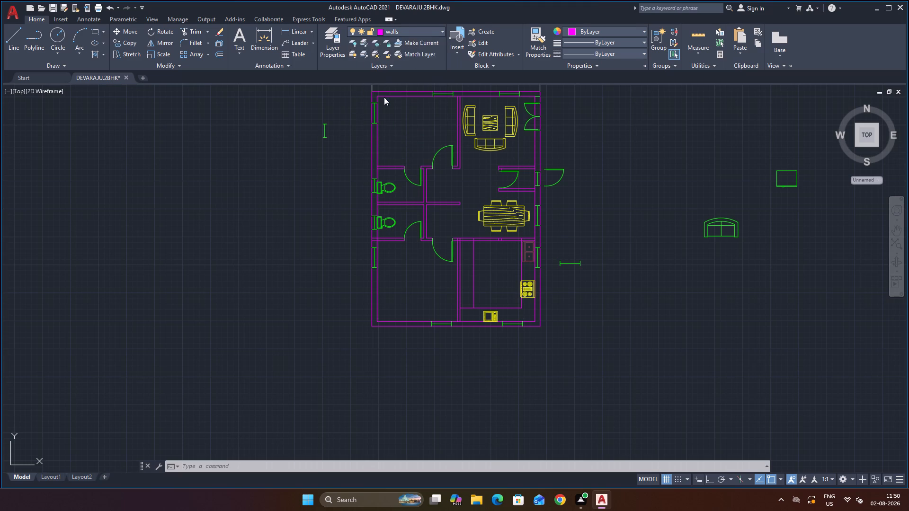
pyautogui.click(383, 268)
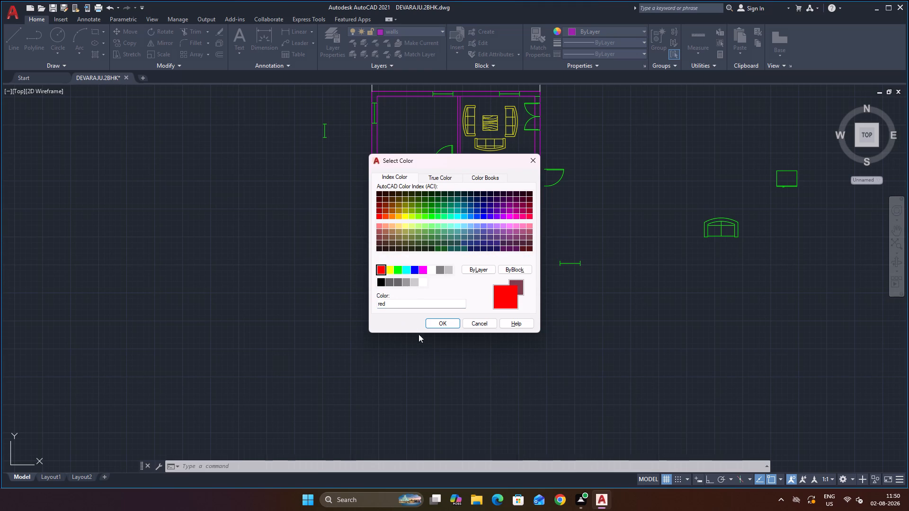
pyautogui.click(448, 320)
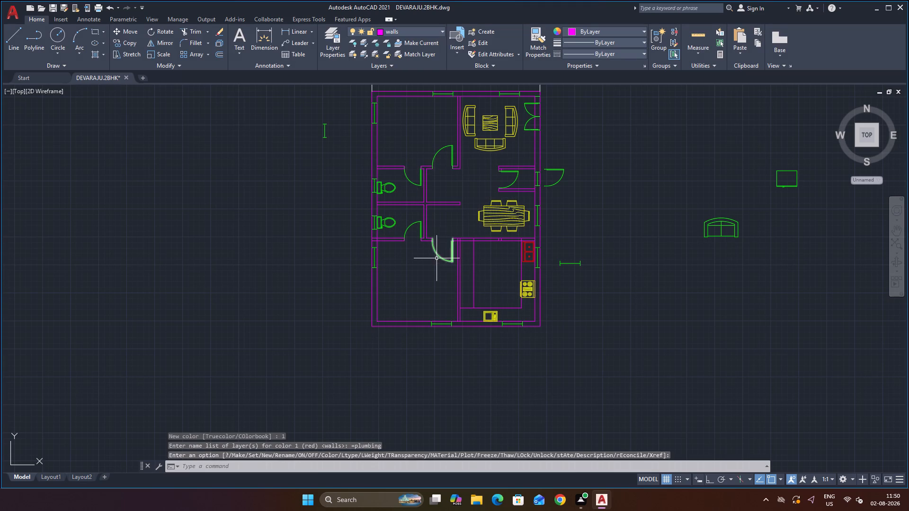
pyautogui.press('Escape')
# Change both bathroom toilets to the plumbing layer, keeping the layer's colour red.
pyautogui.click(392, 191)
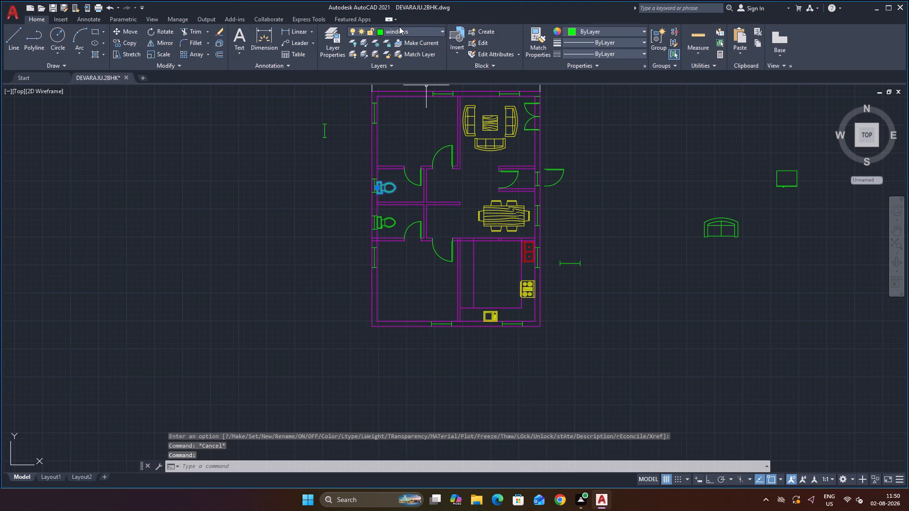
pyautogui.click(399, 26)
pyautogui.click(386, 100)
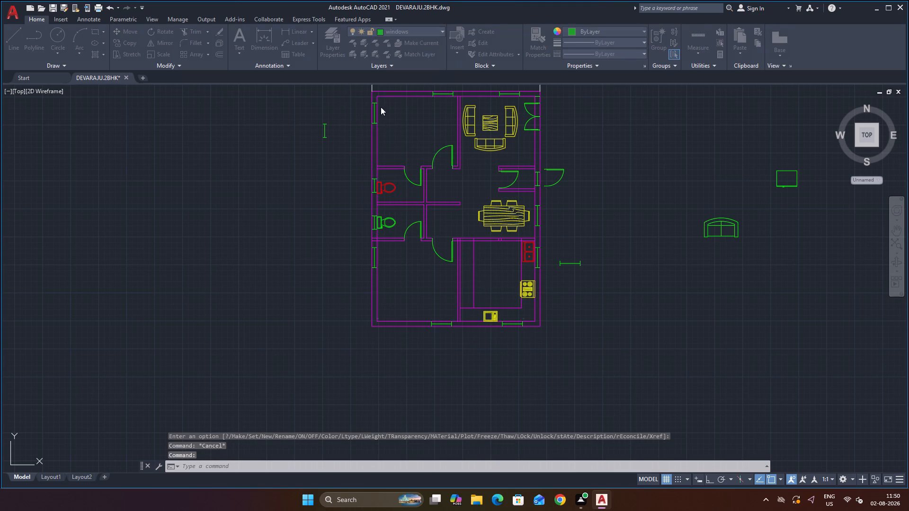
pyautogui.click(446, 325)
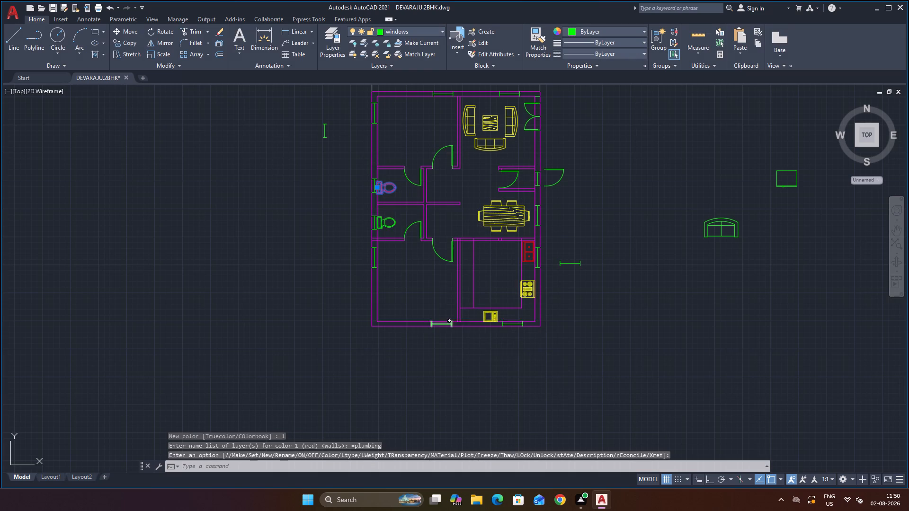
pyautogui.click(386, 220)
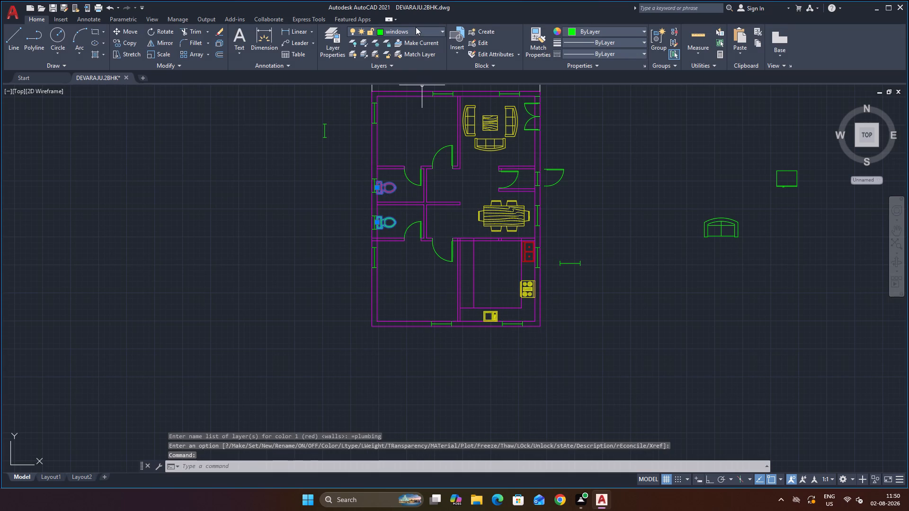
pyautogui.click(416, 27)
pyautogui.click(383, 101)
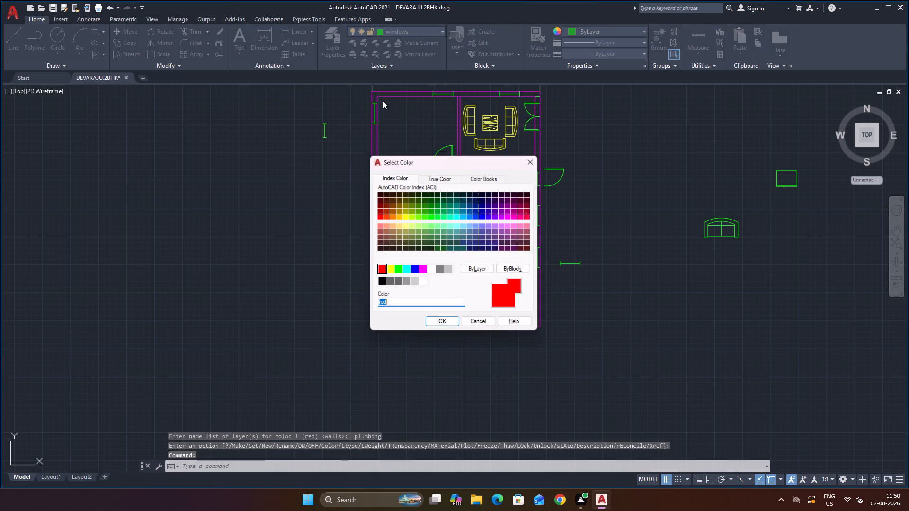
pyautogui.click(439, 320)
pyautogui.press('Escape')
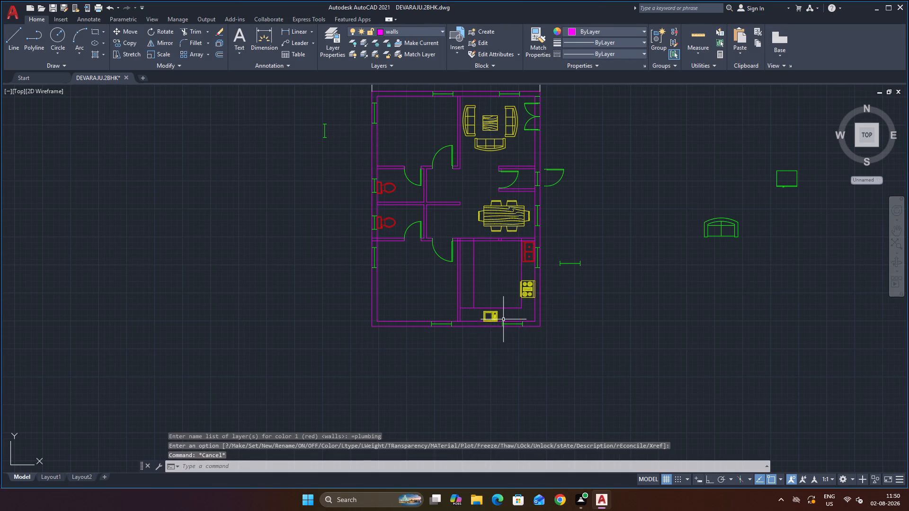
# Examine the floor plan, including the kitchen, the bathrooms, the bedrooms and the spare blocks beside the plan.
pyautogui.scroll(1, 588, 275)
pyautogui.scroll(-2, 567, 269)
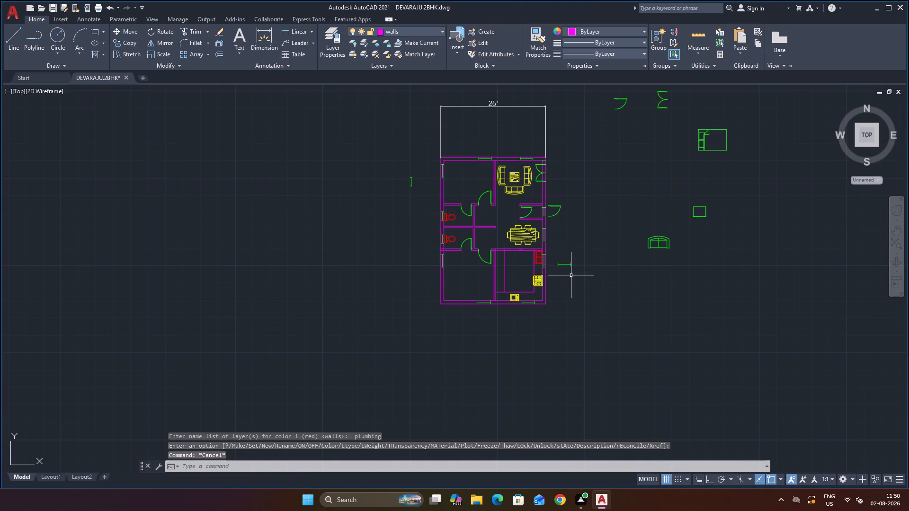
pyautogui.scroll(1, 577, 246)
pyautogui.scroll(-2, 579, 247)
pyautogui.scroll(2, 602, 214)
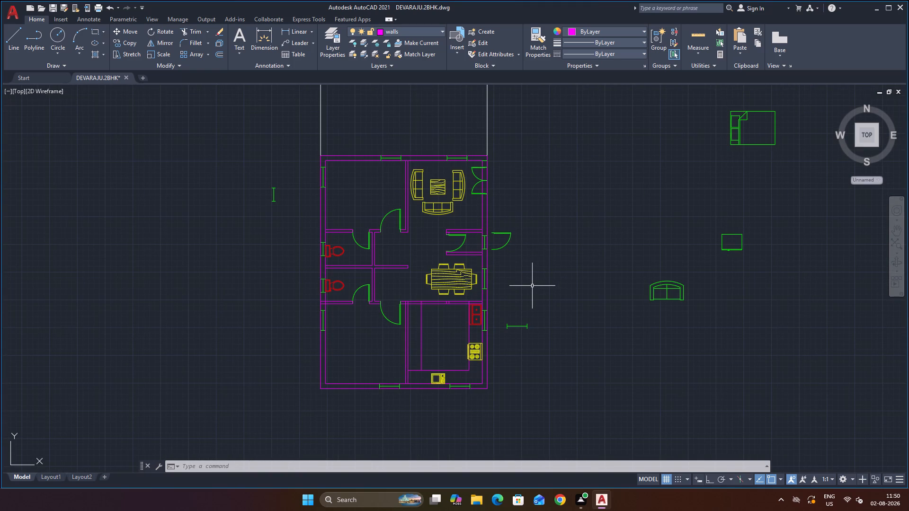
pyautogui.scroll(1, 447, 365)
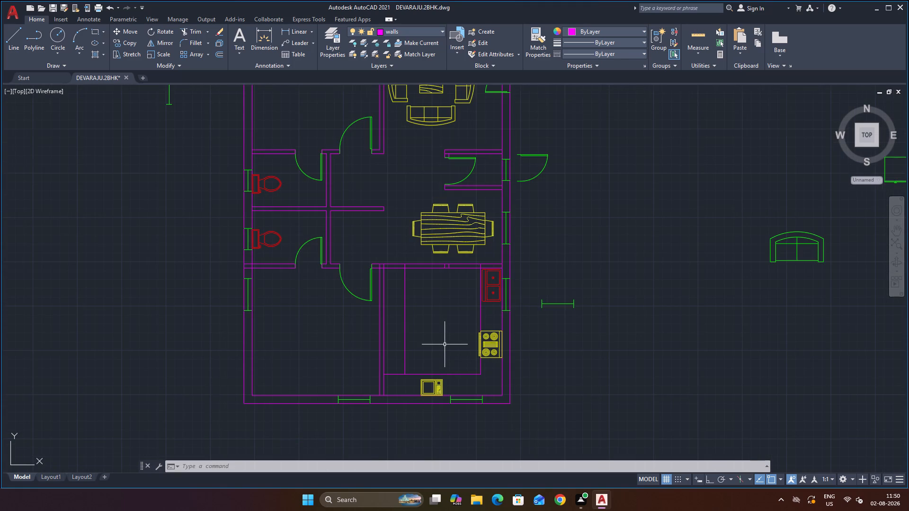
pyautogui.scroll(1, 445, 344)
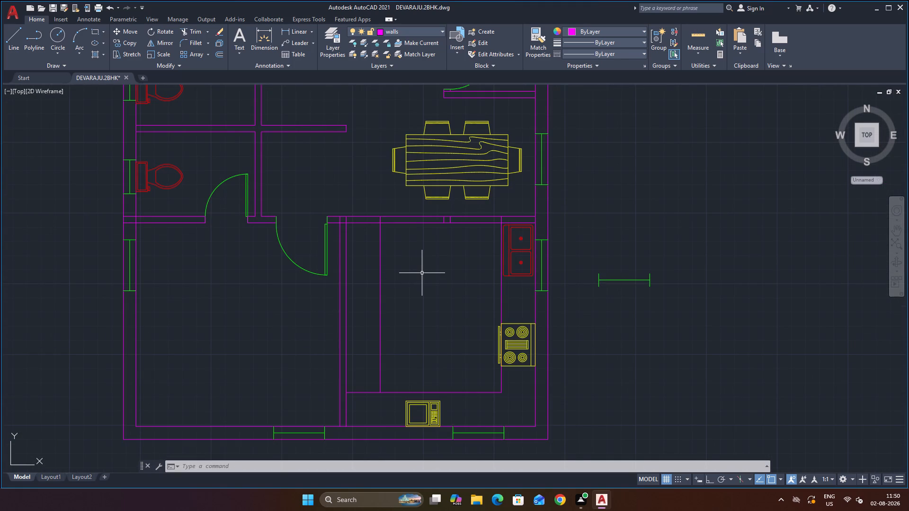
pyautogui.scroll(-5, 639, 304)
pyautogui.scroll(1, 696, 282)
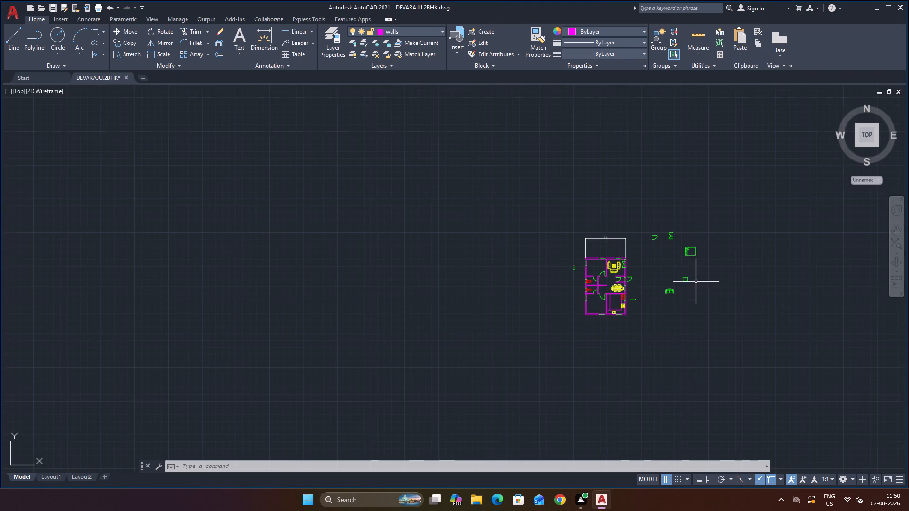
pyautogui.scroll(2, 696, 282)
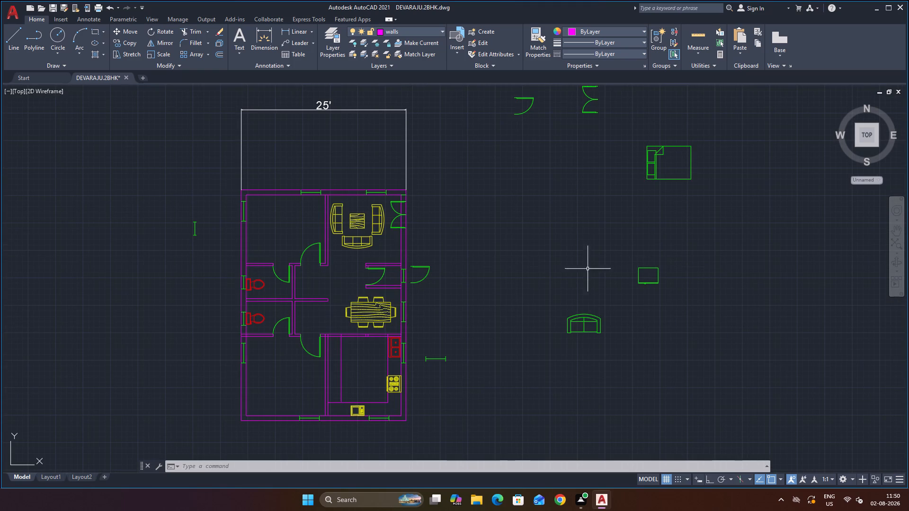
pyautogui.scroll(-1, 587, 282)
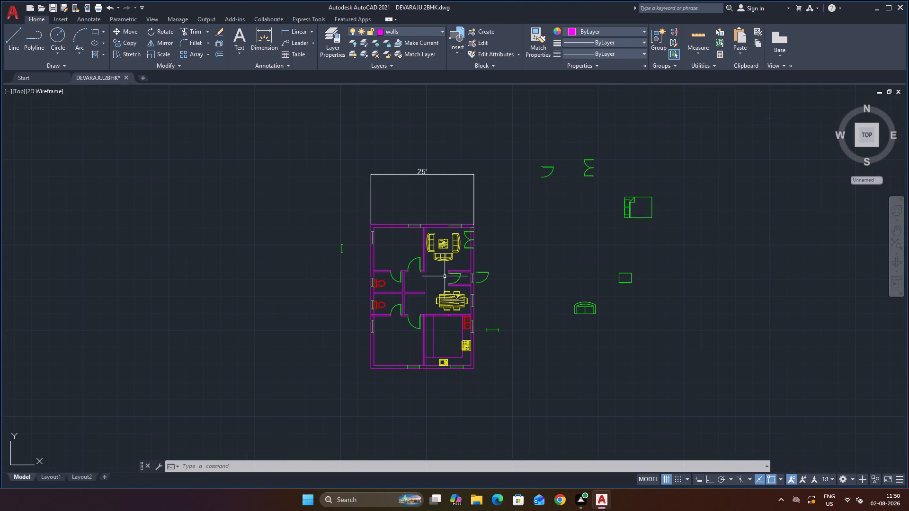
pyautogui.scroll(-1, 516, 330)
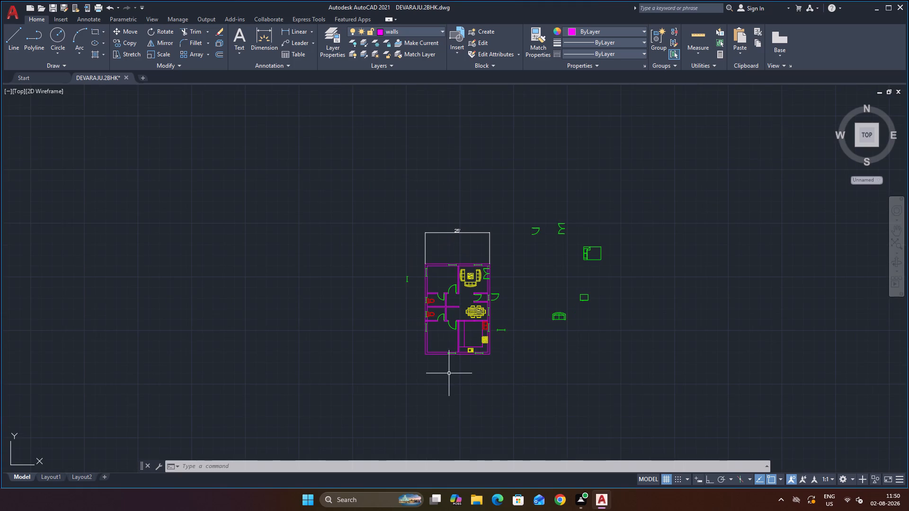
pyautogui.scroll(2, 448, 373)
pyautogui.scroll(-1, 449, 336)
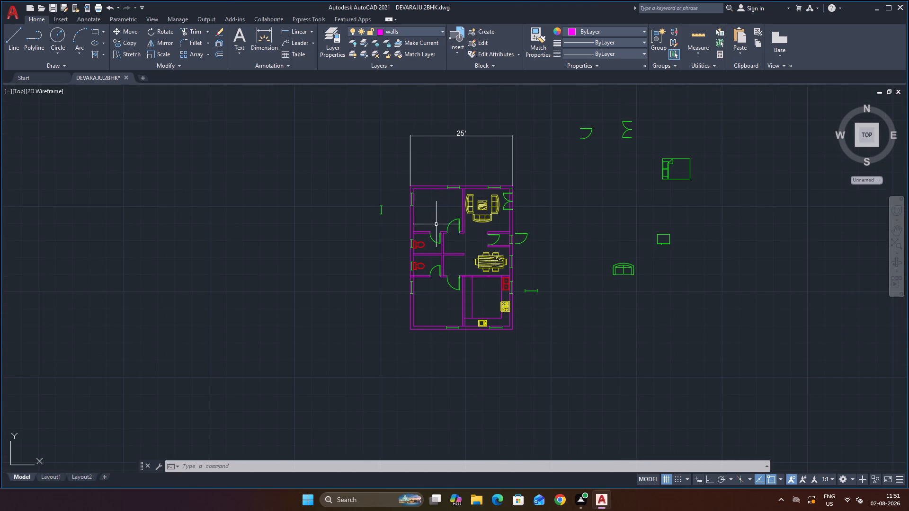
pyautogui.scroll(1, 439, 222)
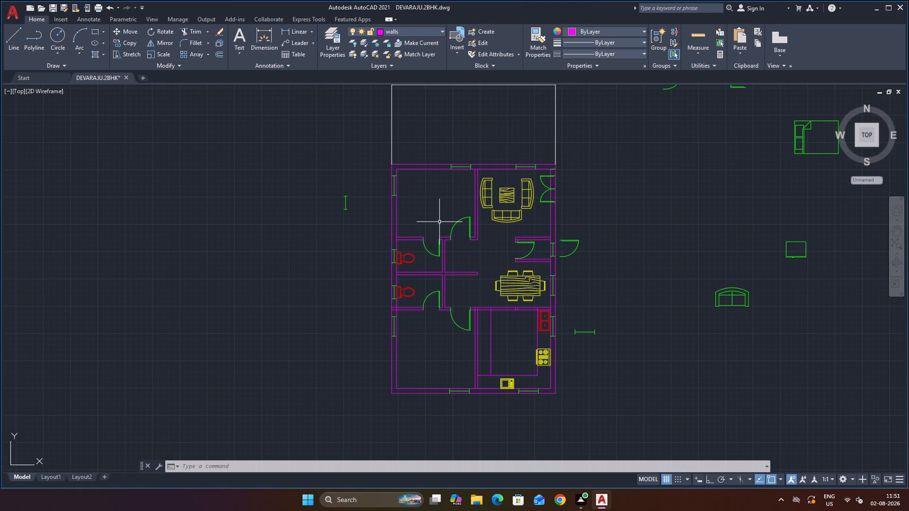
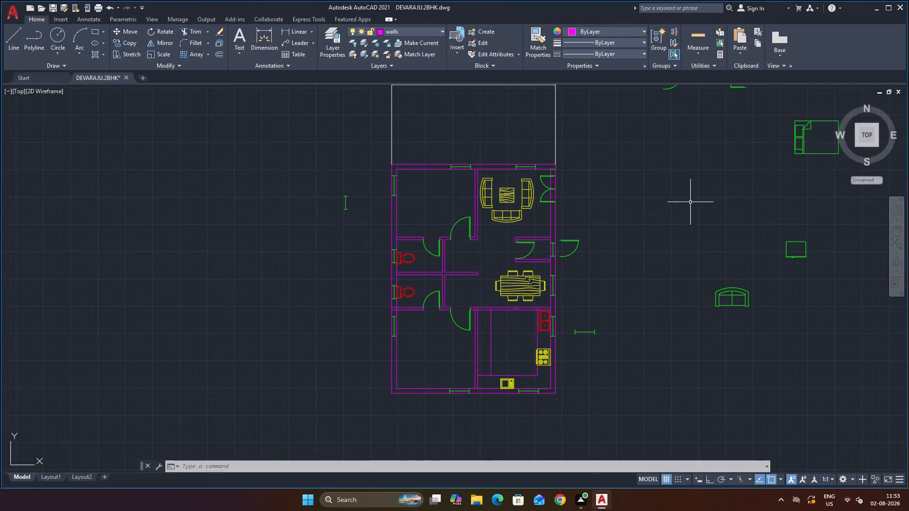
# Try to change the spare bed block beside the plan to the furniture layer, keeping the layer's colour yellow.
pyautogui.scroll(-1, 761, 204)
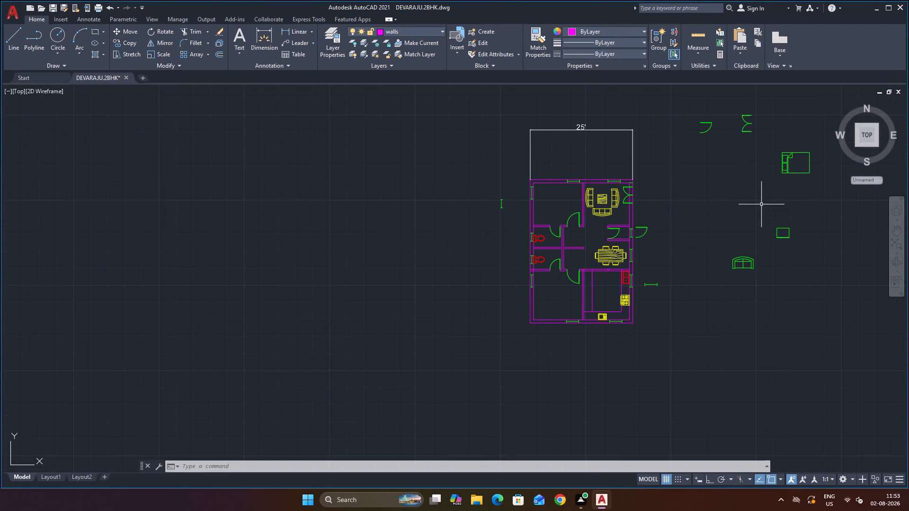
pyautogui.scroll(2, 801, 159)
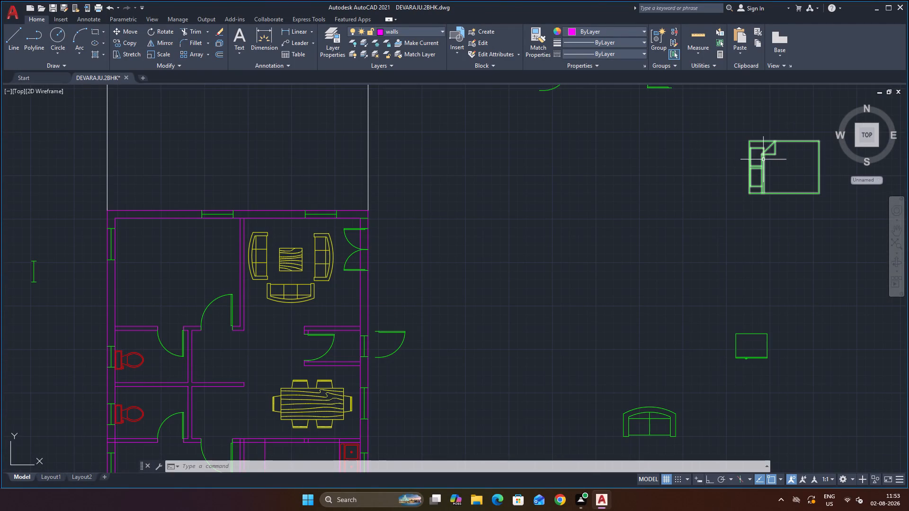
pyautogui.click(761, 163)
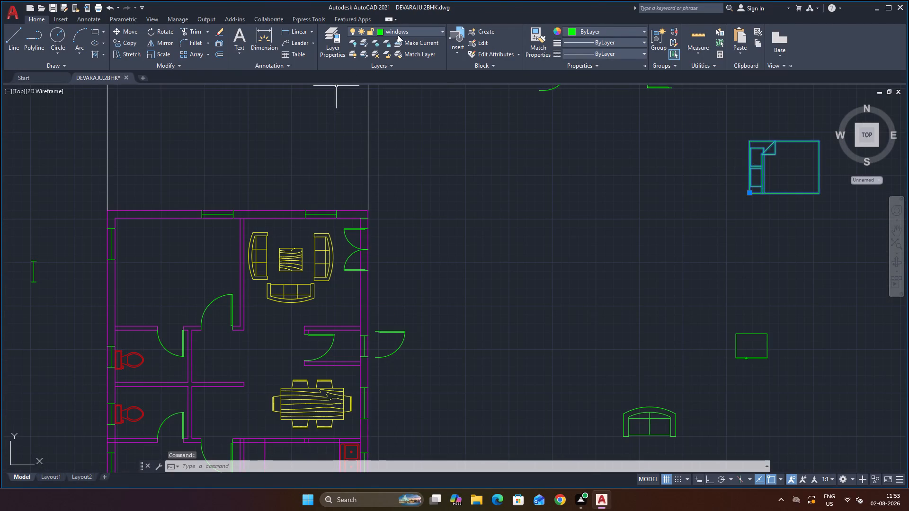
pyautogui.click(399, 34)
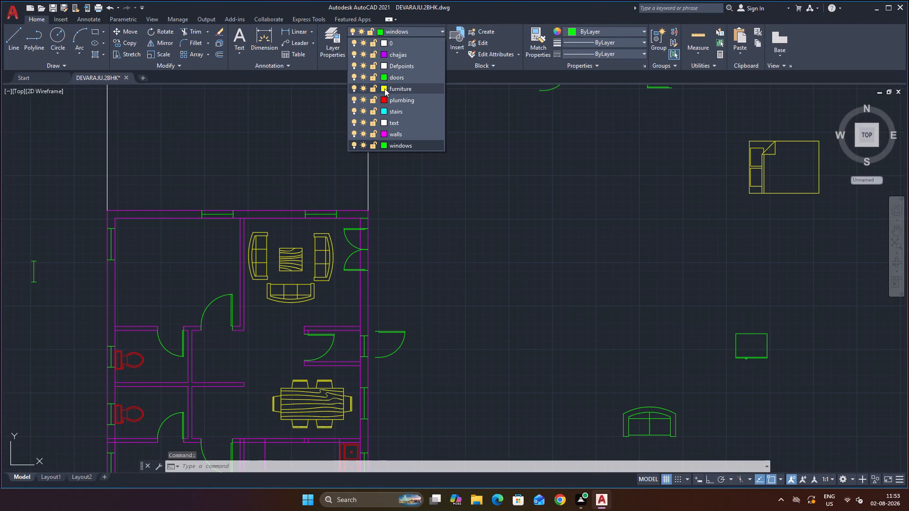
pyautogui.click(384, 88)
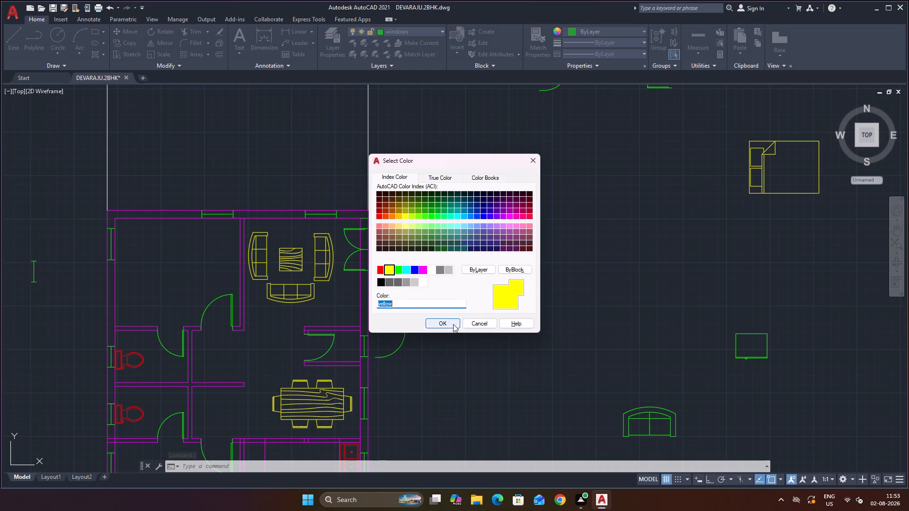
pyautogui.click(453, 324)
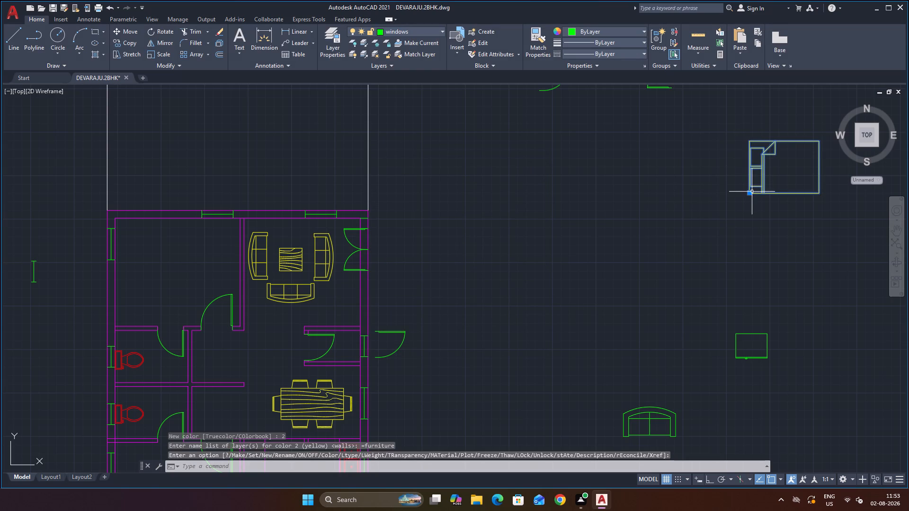
# Move the bed into the upper-left bedroom, placing its headboard against the inner face of the outer wall.
pyautogui.click(750, 194)
pyautogui.scroll(-2, 636, 255)
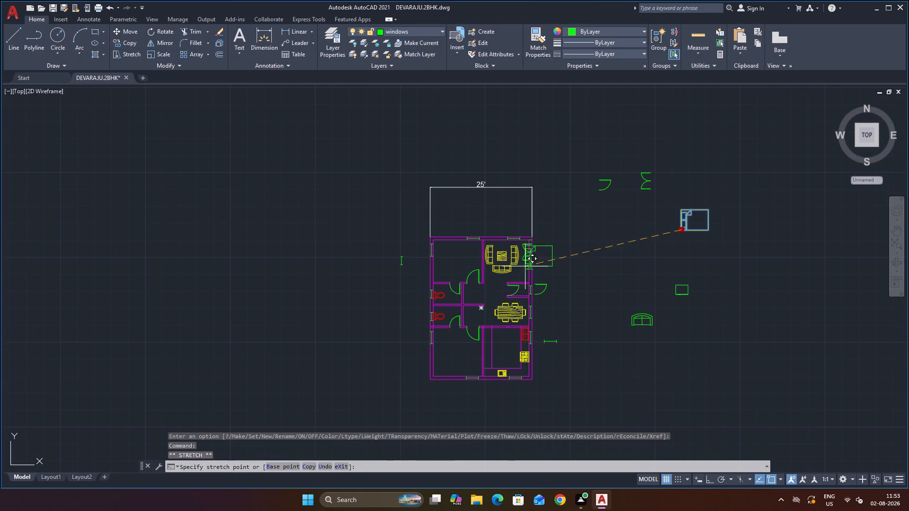
pyautogui.scroll(2, 444, 269)
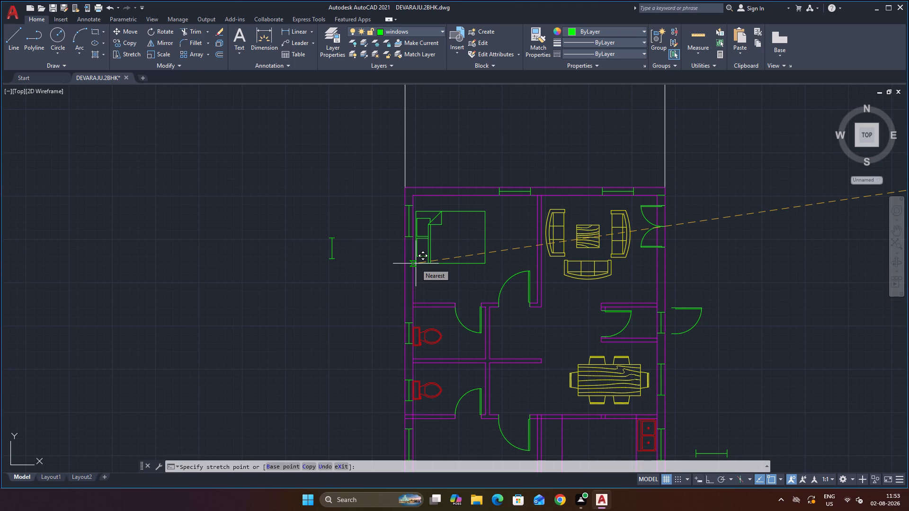
pyautogui.scroll(1, 417, 267)
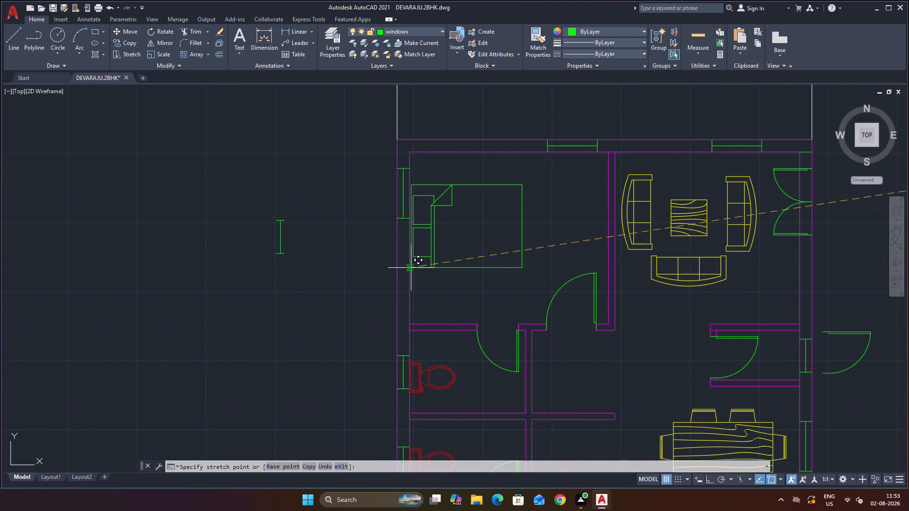
pyautogui.click(411, 268)
pyautogui.scroll(-1, 455, 277)
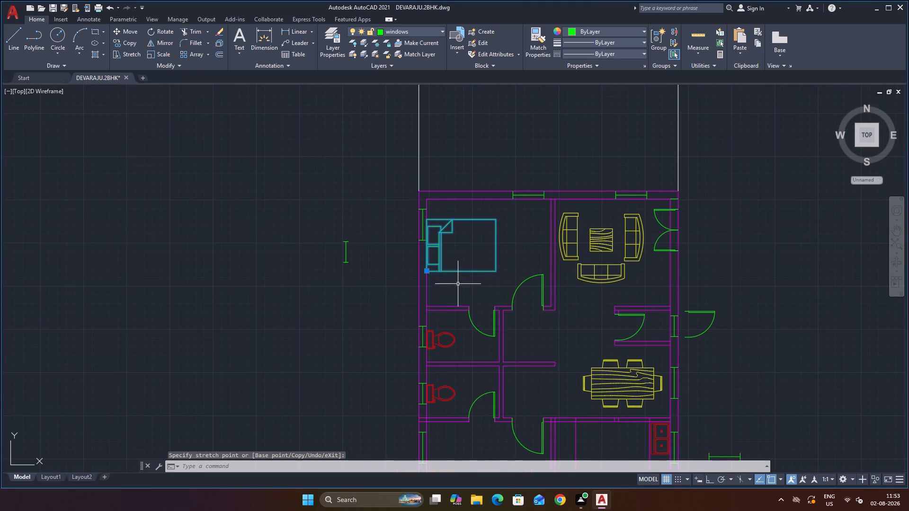
pyautogui.press('Escape')
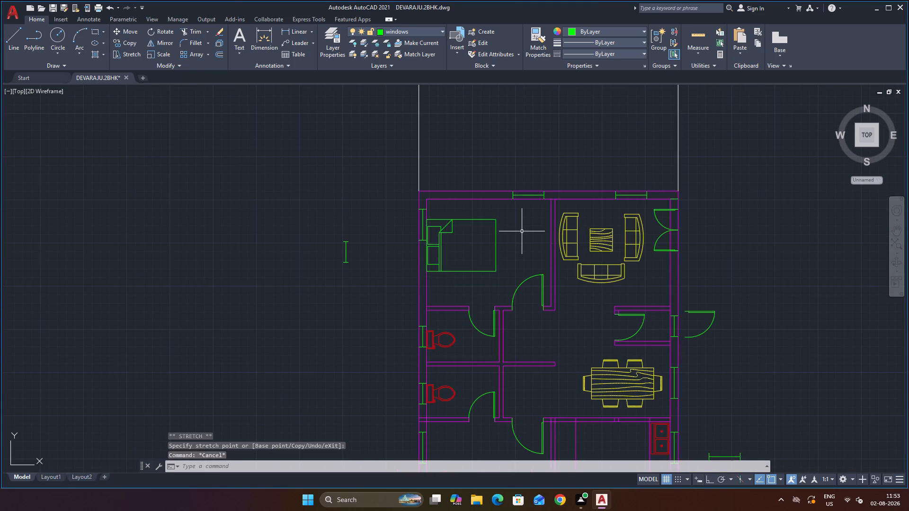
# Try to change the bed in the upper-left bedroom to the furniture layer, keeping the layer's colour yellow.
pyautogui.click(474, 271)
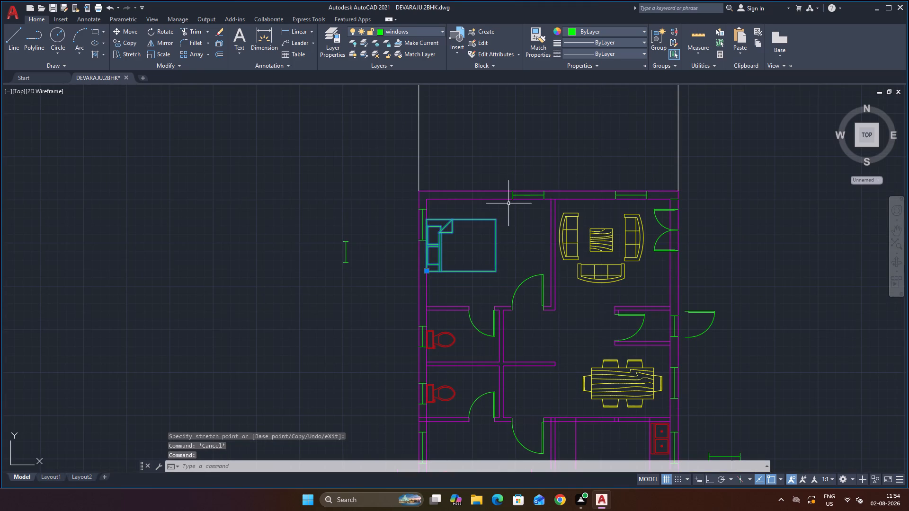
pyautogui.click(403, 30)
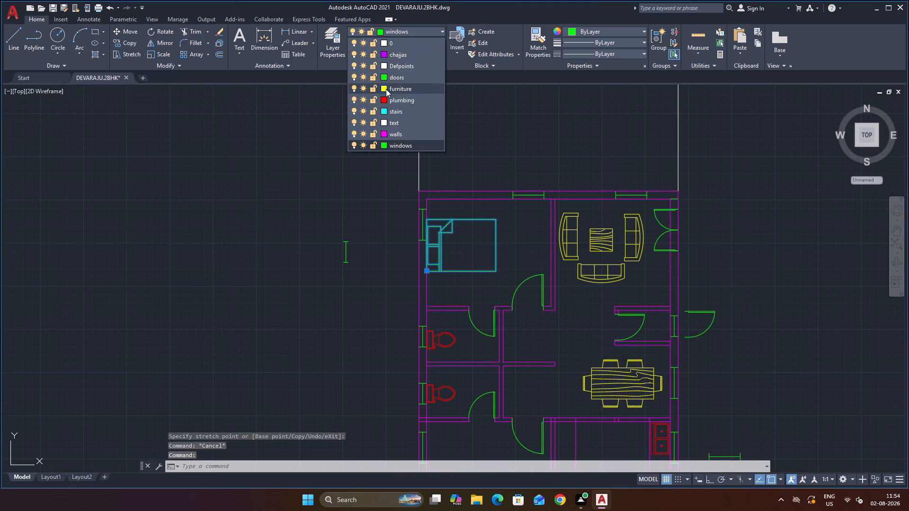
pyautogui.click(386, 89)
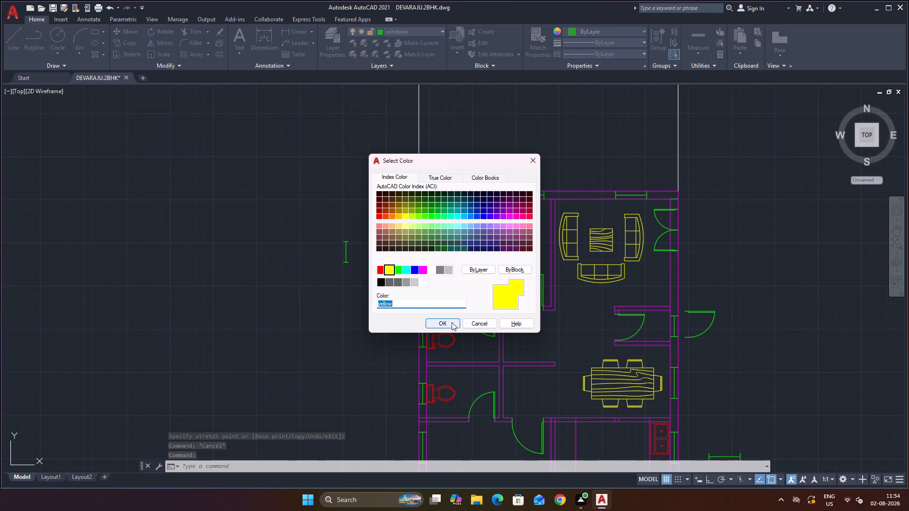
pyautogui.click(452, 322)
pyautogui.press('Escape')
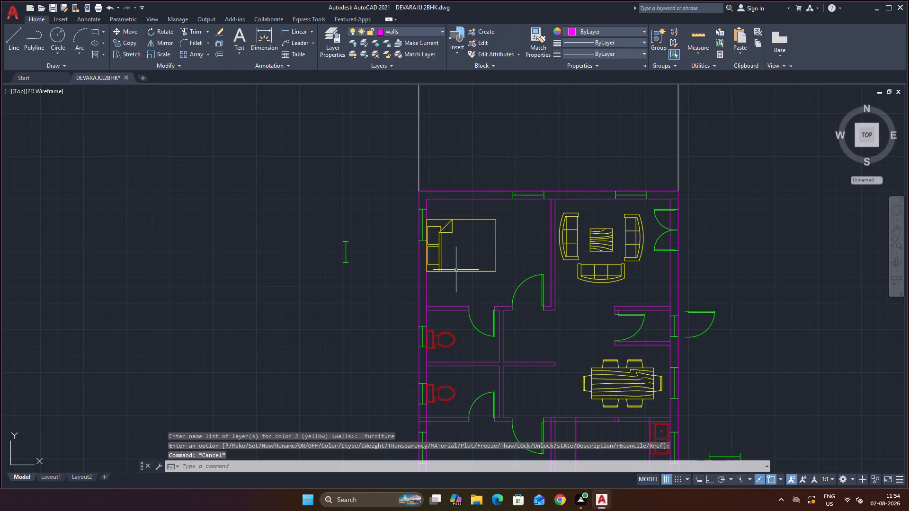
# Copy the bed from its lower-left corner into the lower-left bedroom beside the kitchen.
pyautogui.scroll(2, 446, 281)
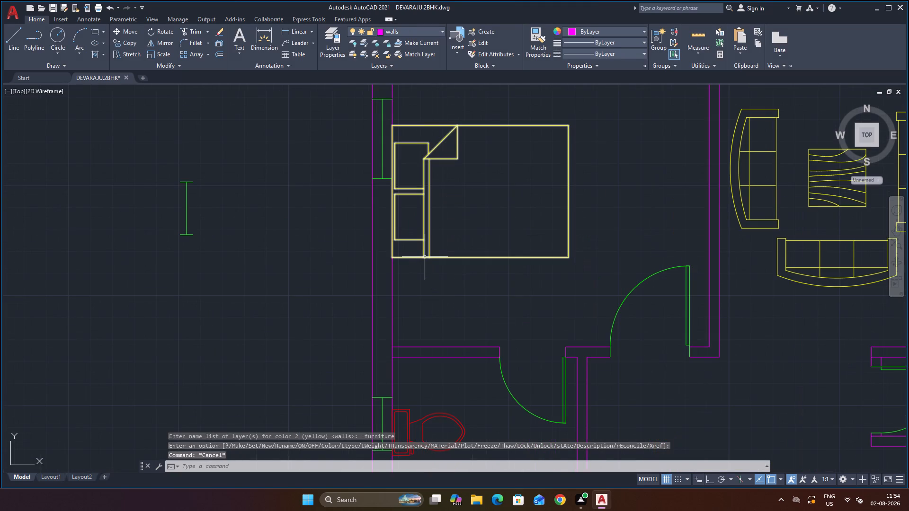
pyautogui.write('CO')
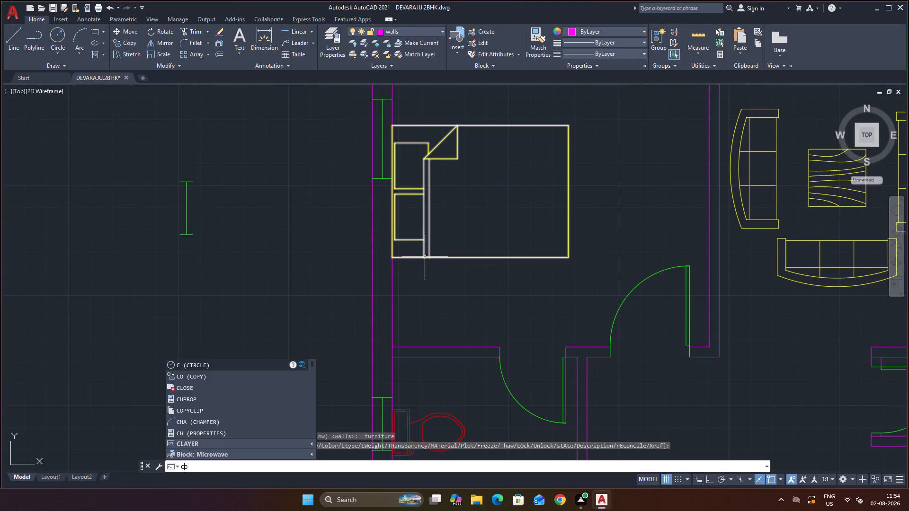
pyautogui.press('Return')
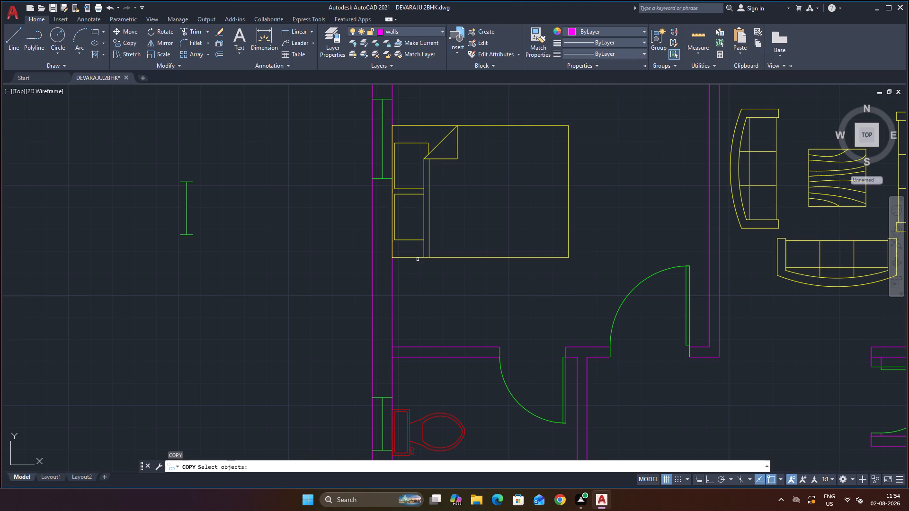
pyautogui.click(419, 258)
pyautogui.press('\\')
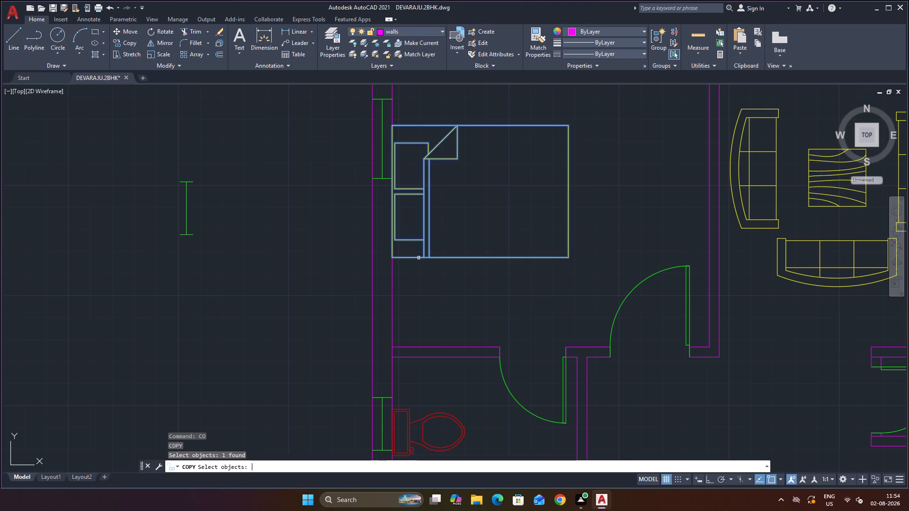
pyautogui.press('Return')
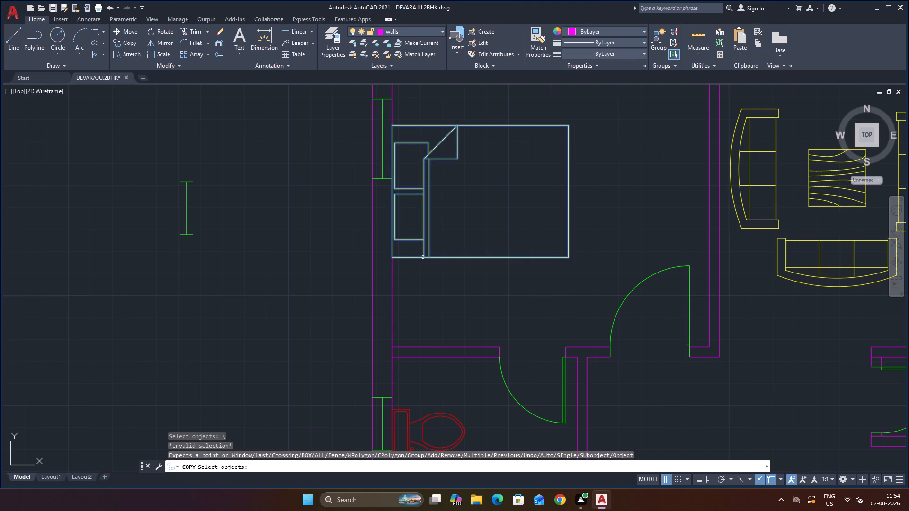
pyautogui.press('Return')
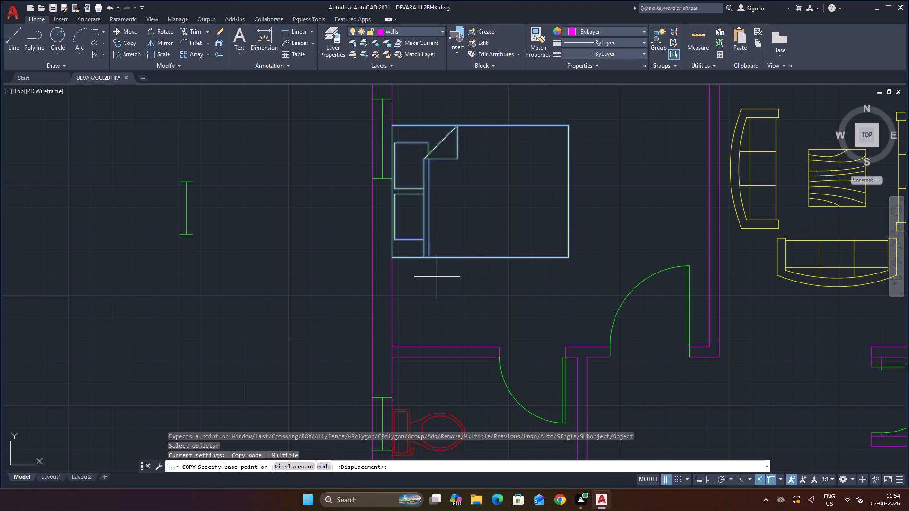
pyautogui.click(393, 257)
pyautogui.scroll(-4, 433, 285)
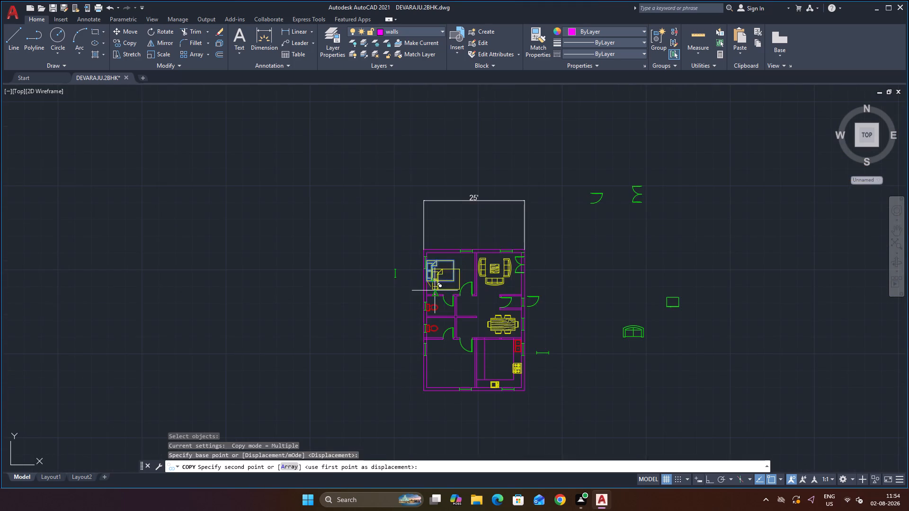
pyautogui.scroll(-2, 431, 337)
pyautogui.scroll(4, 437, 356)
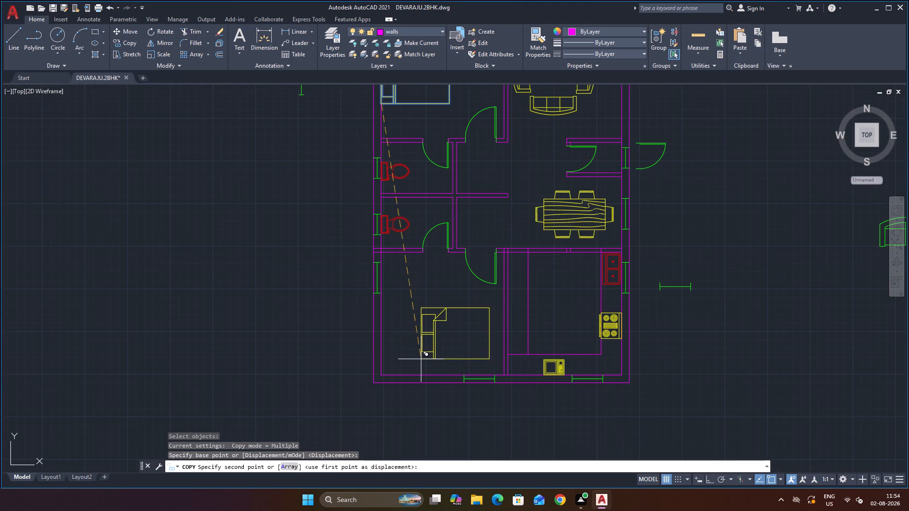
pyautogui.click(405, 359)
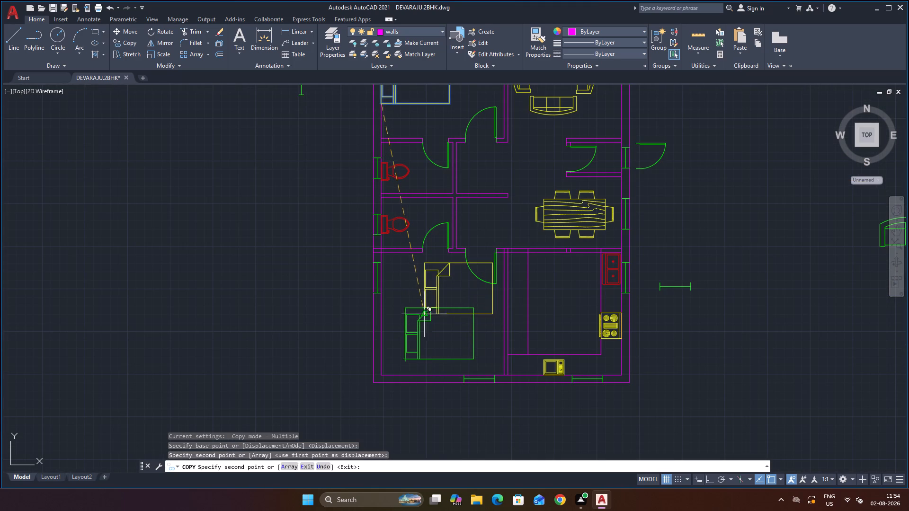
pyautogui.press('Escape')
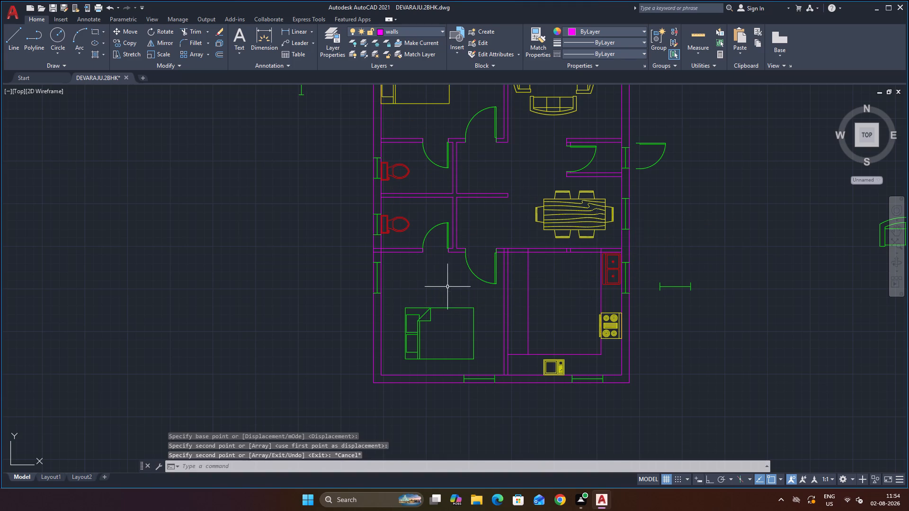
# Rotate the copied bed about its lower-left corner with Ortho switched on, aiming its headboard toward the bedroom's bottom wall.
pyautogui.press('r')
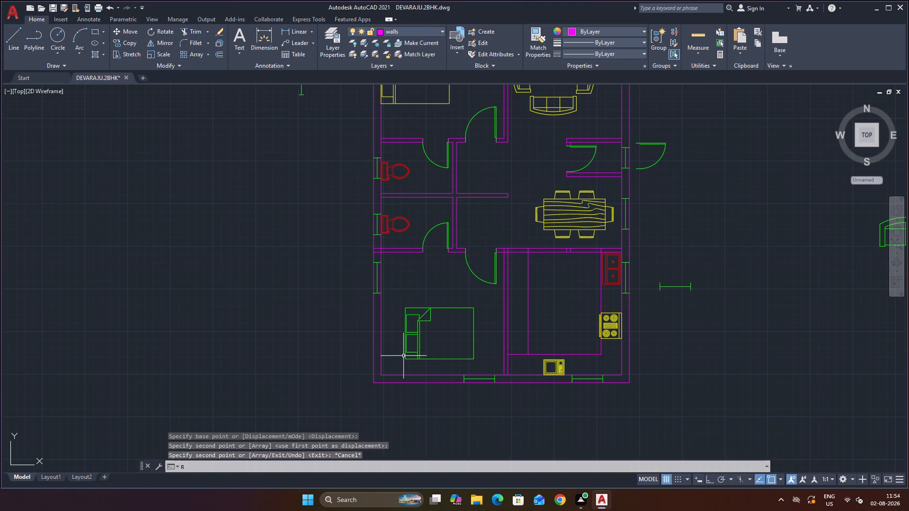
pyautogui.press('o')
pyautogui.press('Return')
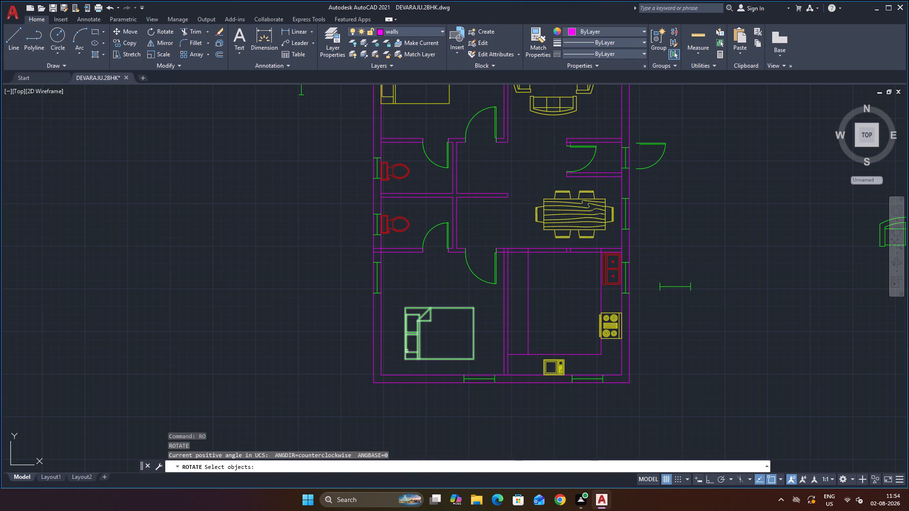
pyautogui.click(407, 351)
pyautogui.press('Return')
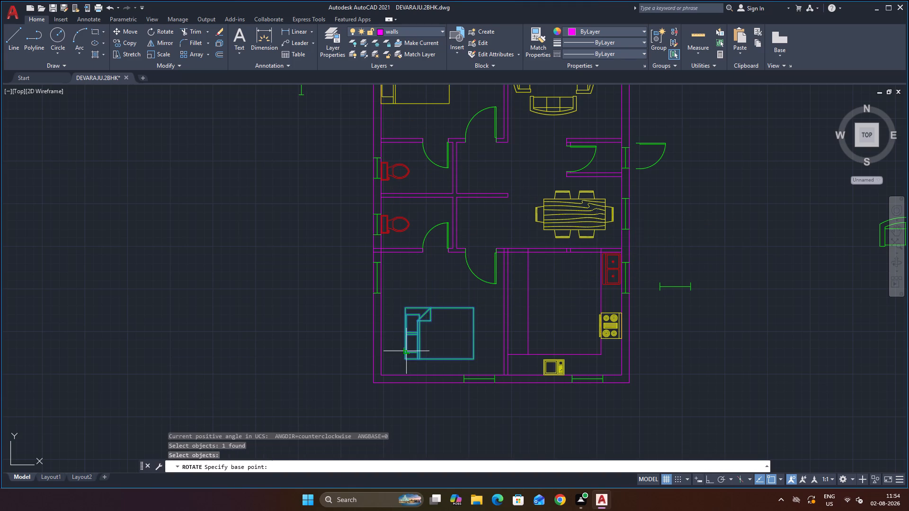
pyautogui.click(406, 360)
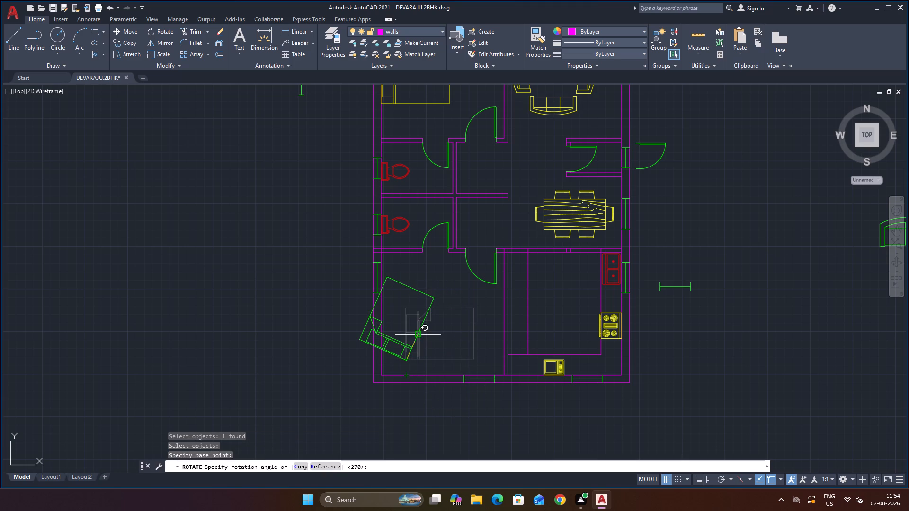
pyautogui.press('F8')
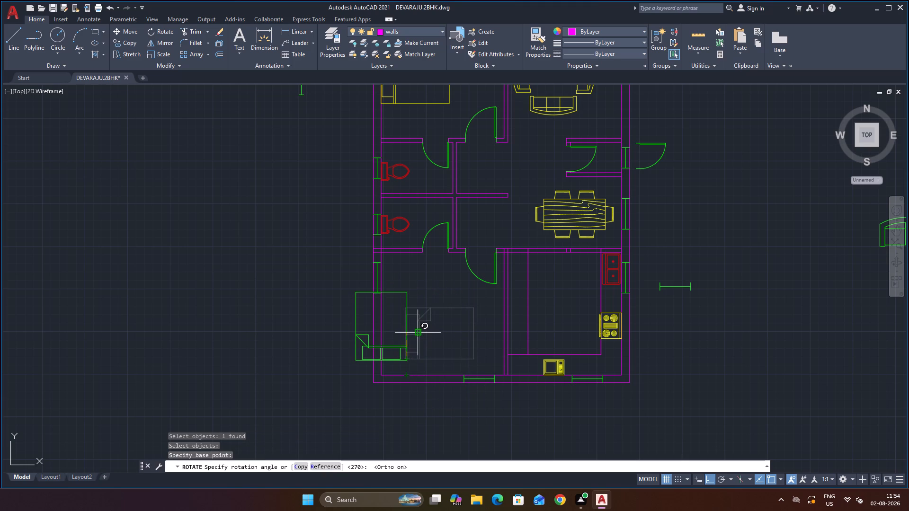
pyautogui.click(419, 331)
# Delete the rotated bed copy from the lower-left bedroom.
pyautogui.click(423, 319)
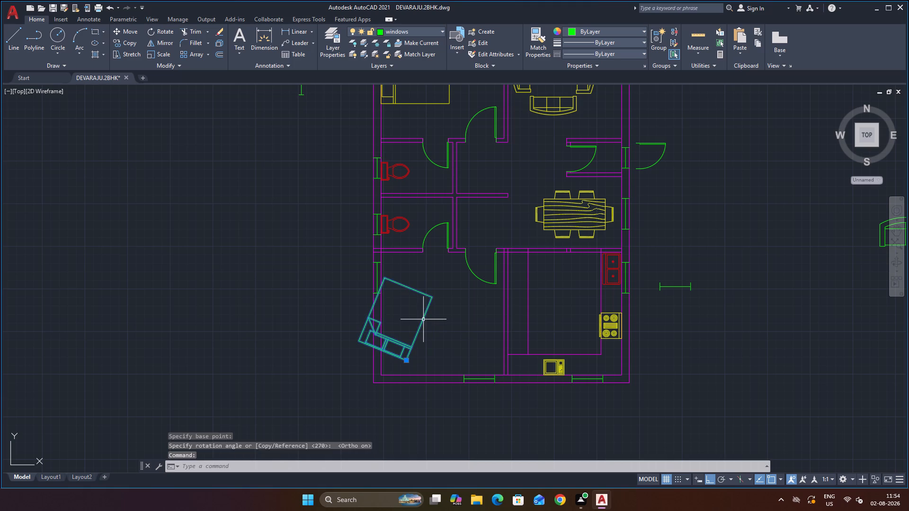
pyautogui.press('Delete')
# Copy the bed from the upper-left bedroom straight across to the empty area outside the plan's left wall.
pyautogui.scroll(-2, 428, 304)
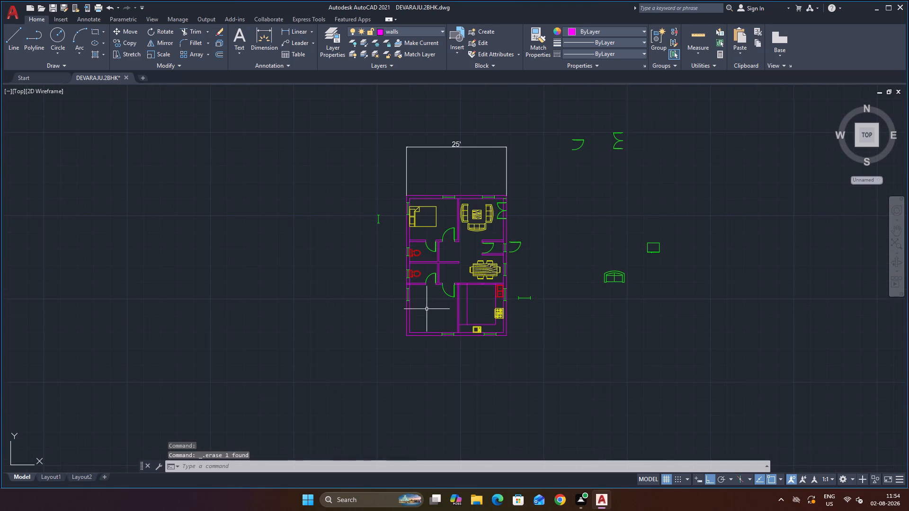
pyautogui.scroll(1, 420, 231)
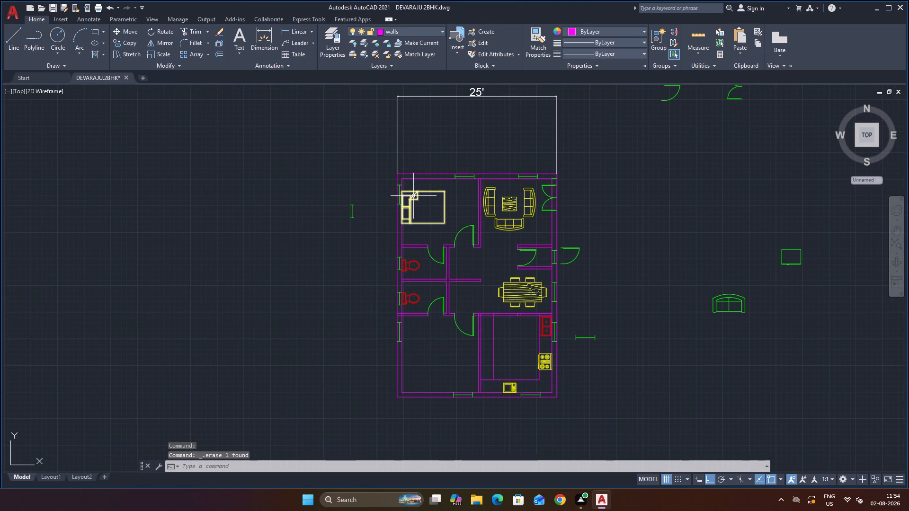
pyautogui.click(414, 193)
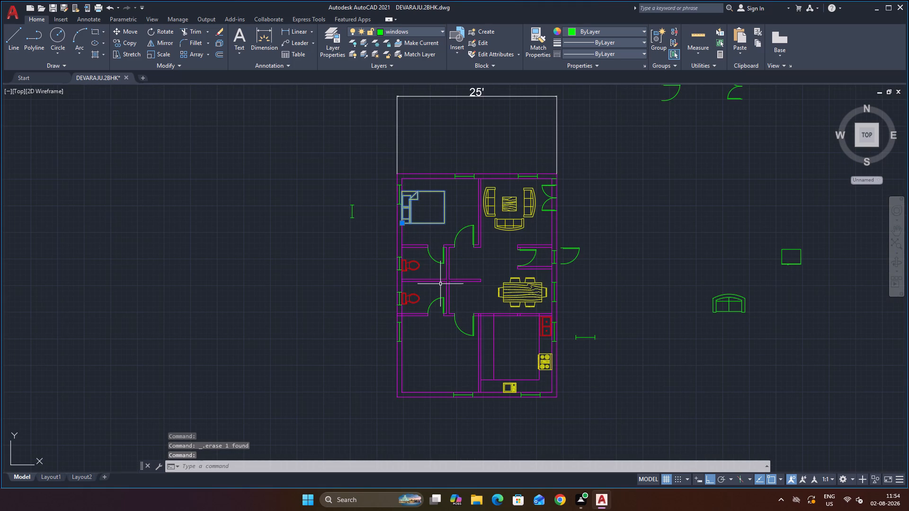
pyautogui.write('CO')
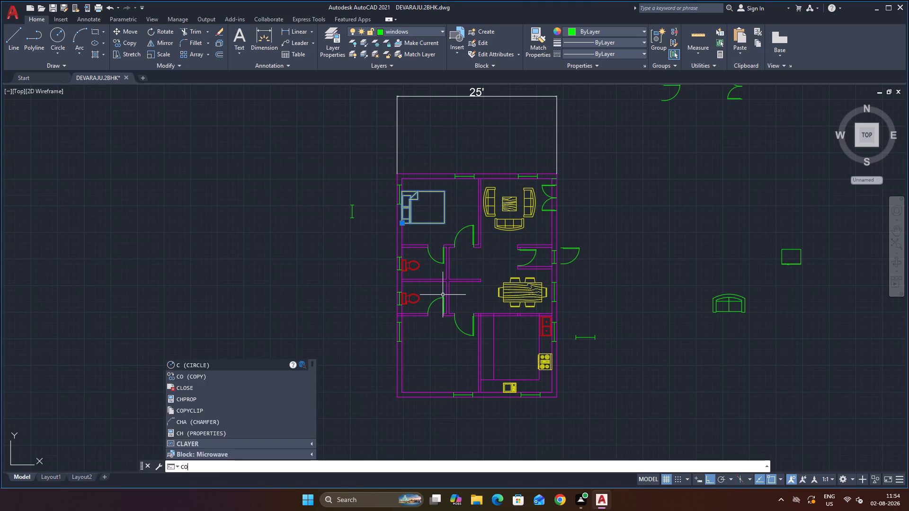
pyautogui.press('Return')
pyautogui.click(430, 222)
pyautogui.click(273, 227)
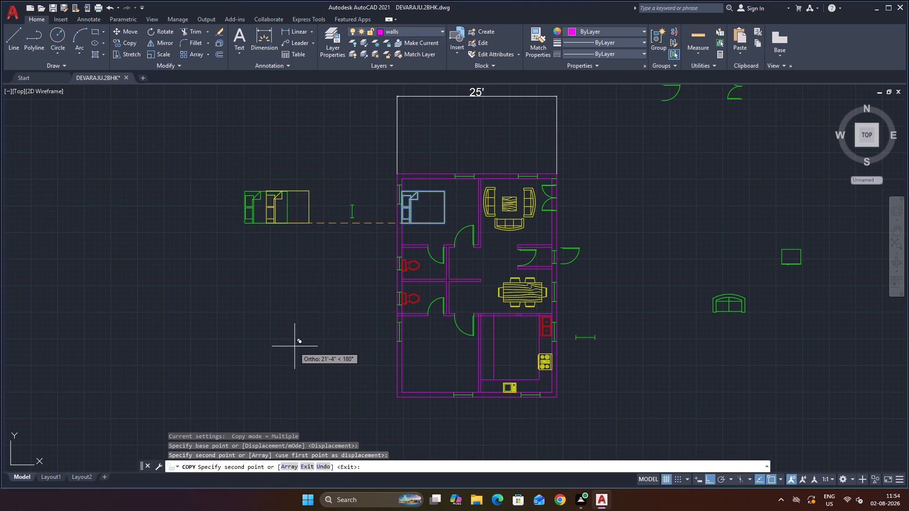
pyautogui.press('Escape')
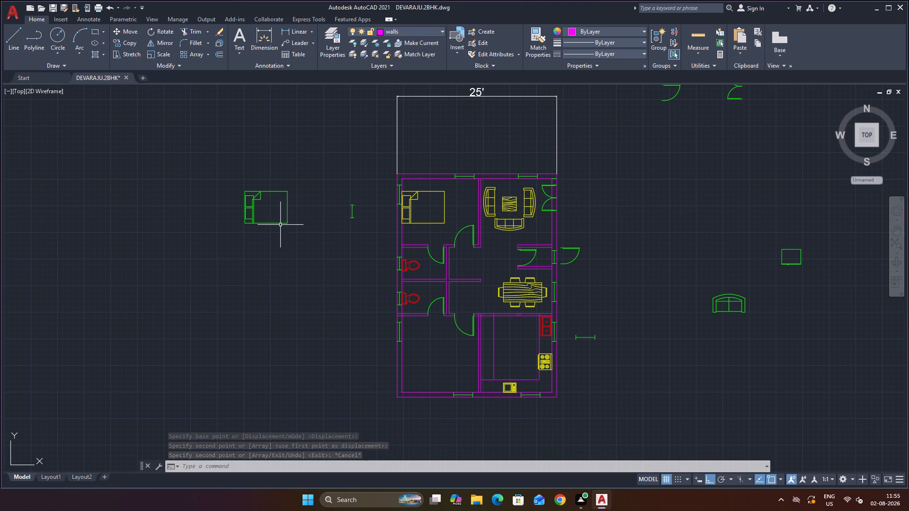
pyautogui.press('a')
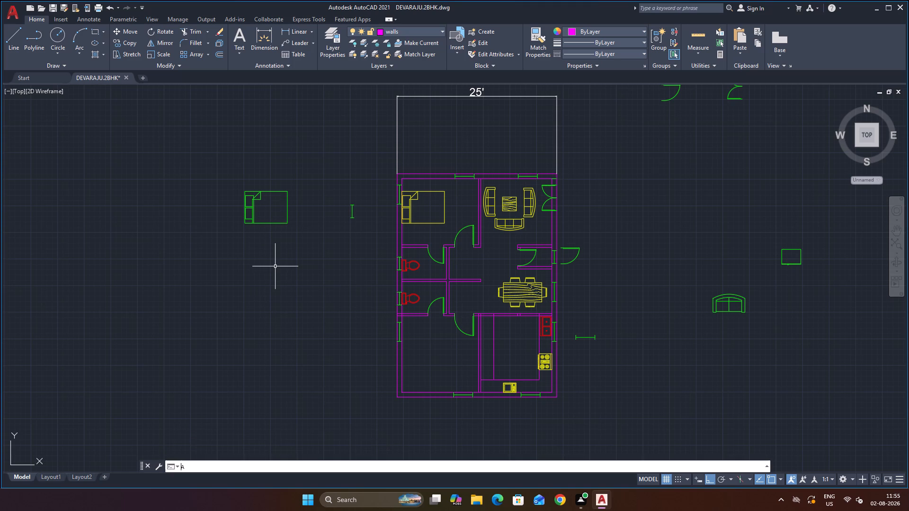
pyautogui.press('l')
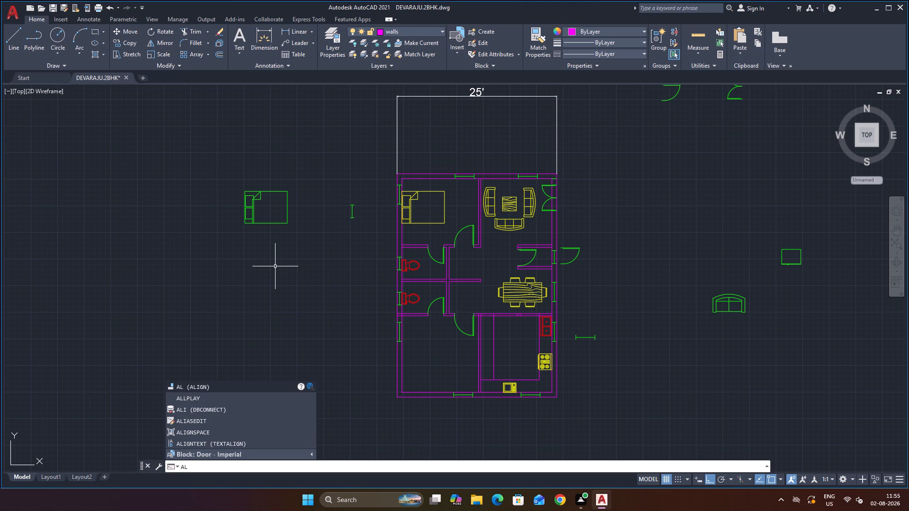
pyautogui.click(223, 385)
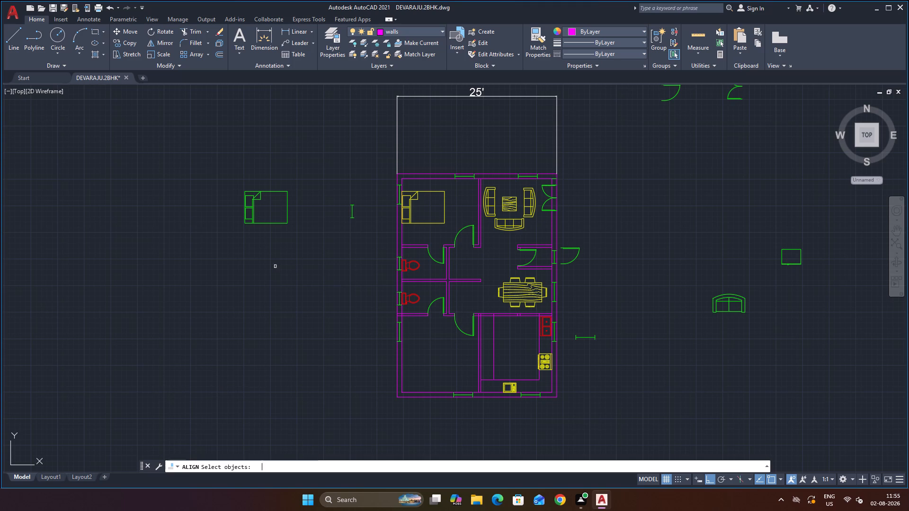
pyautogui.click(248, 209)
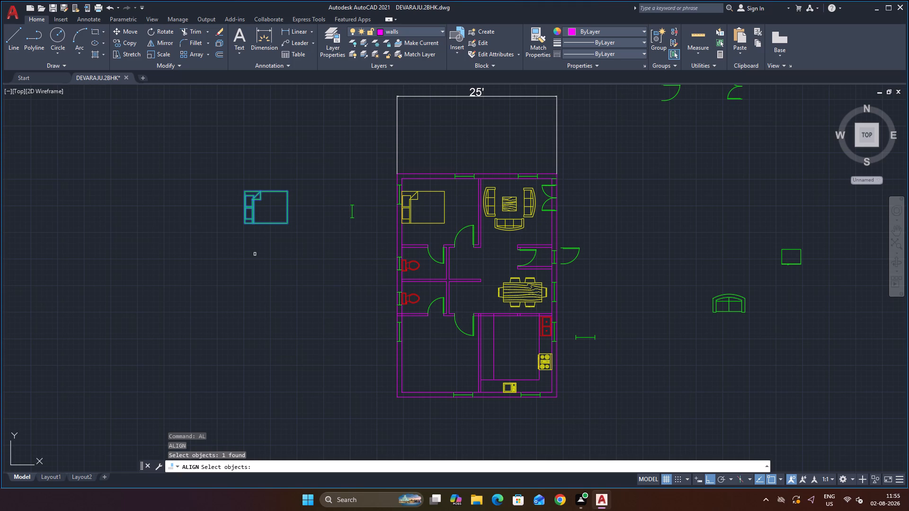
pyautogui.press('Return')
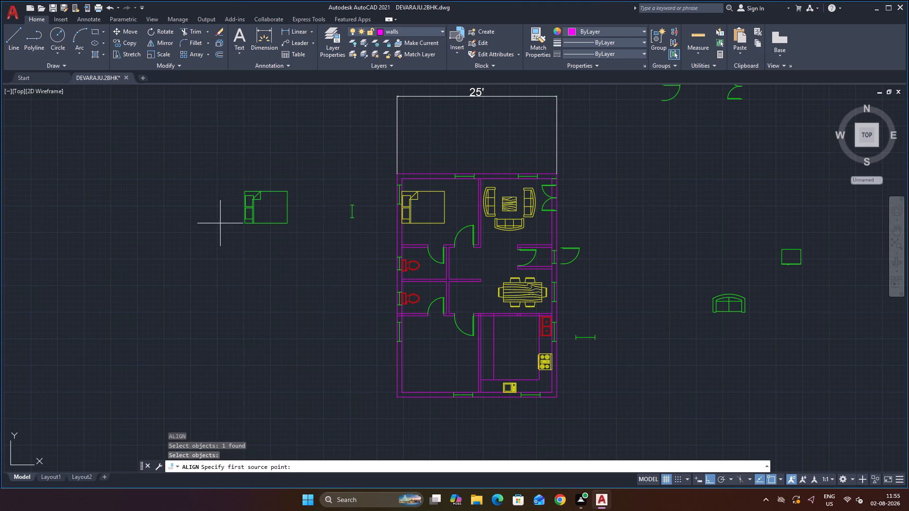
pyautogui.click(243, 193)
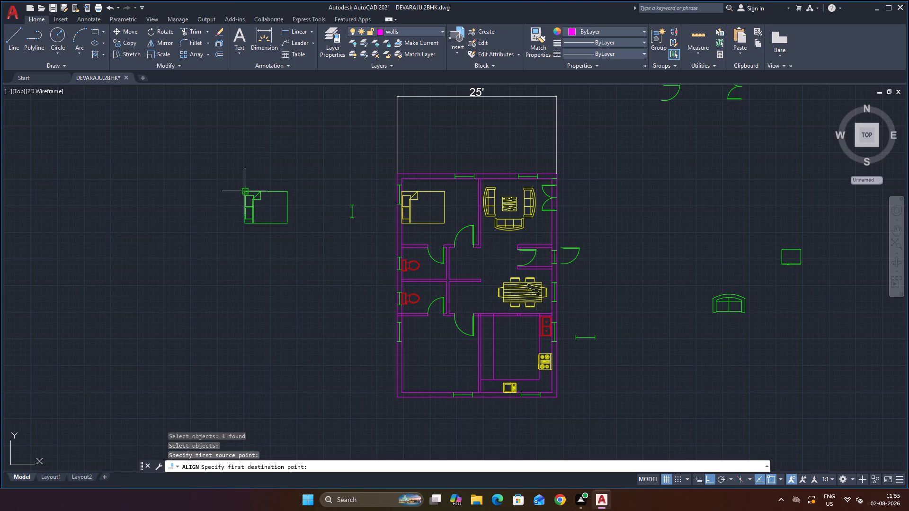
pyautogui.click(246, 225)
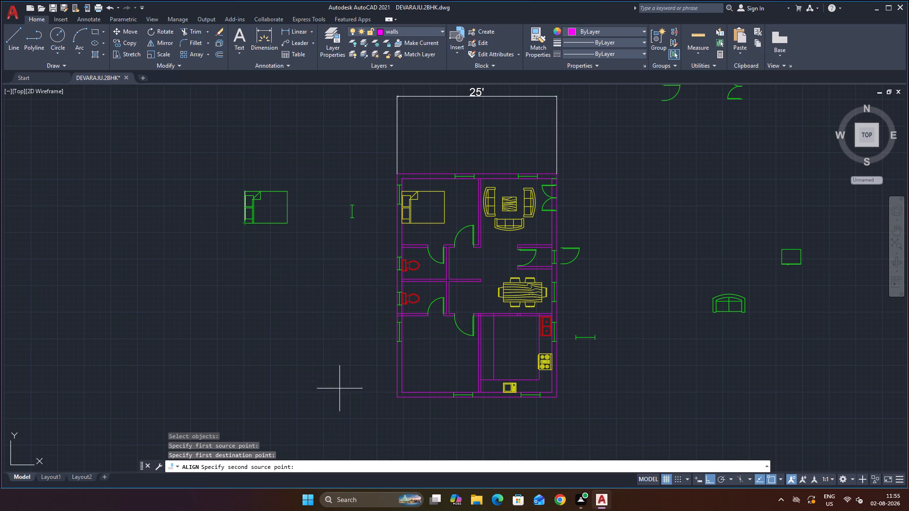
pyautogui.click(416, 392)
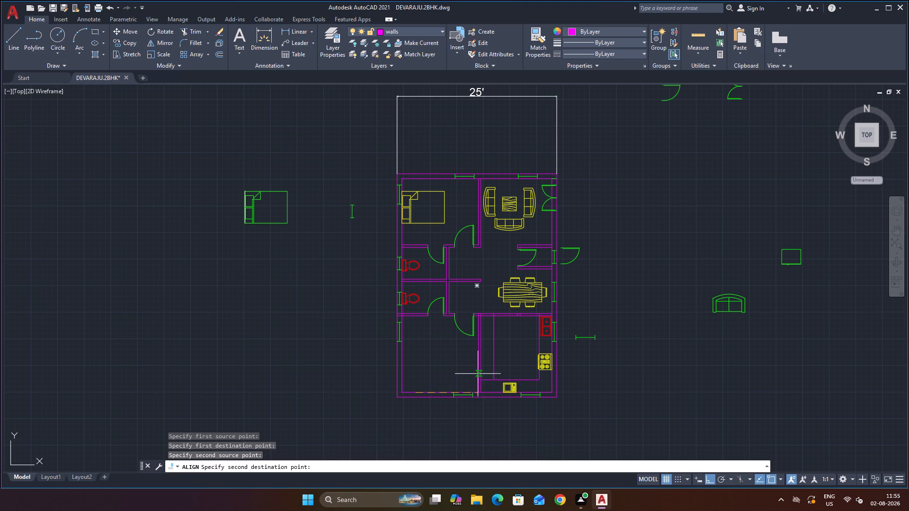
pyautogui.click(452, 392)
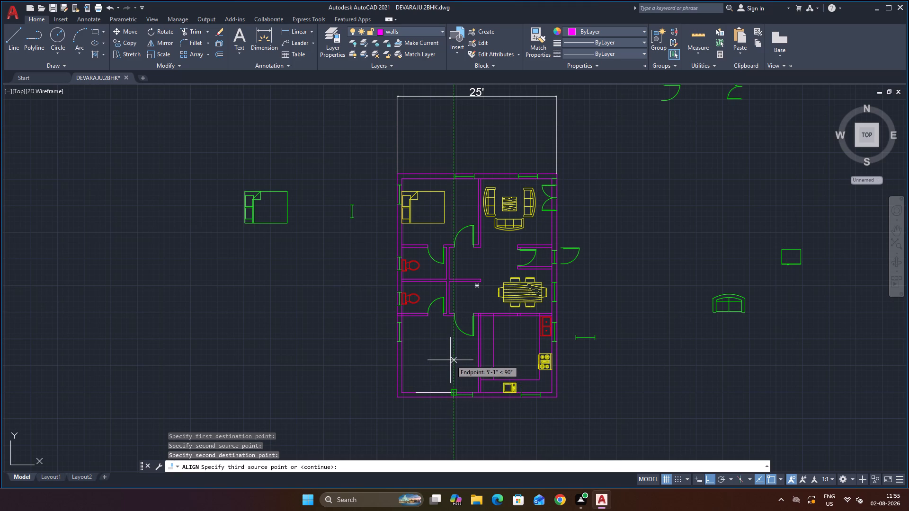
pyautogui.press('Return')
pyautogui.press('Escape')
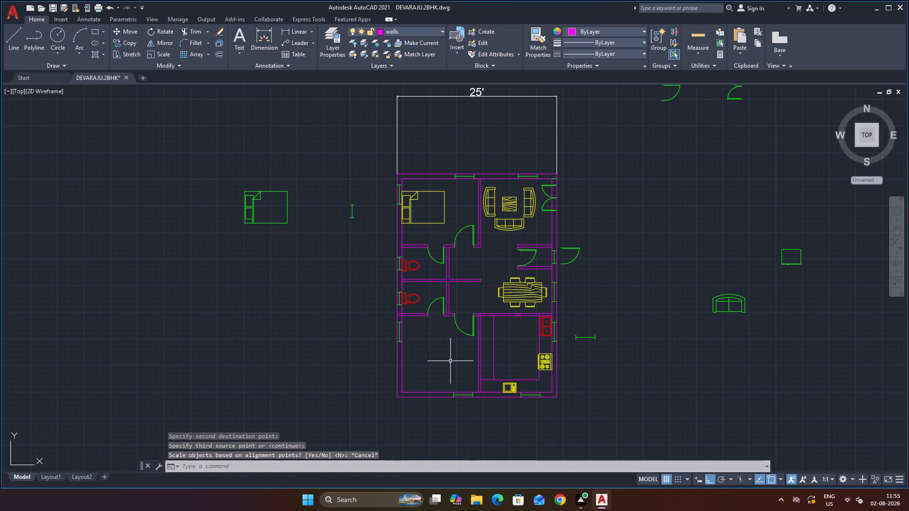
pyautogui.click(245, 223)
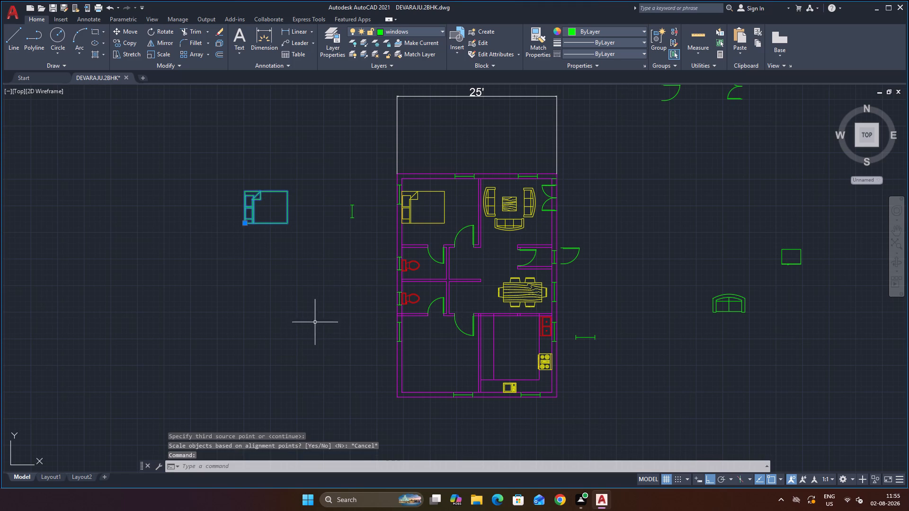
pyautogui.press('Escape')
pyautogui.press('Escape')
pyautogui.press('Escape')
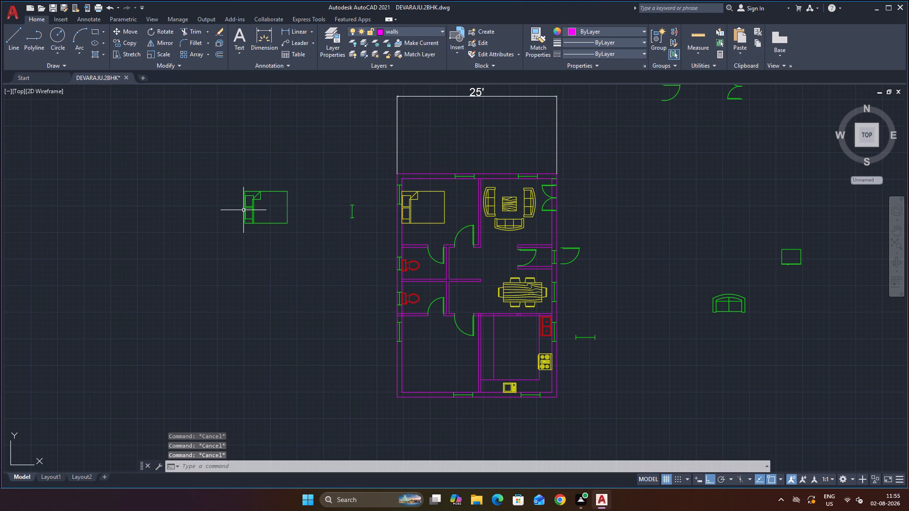
# Rotate the bed copy outside the plan by 90° about its lower-left corner so the pillows face down.
pyautogui.click(244, 209)
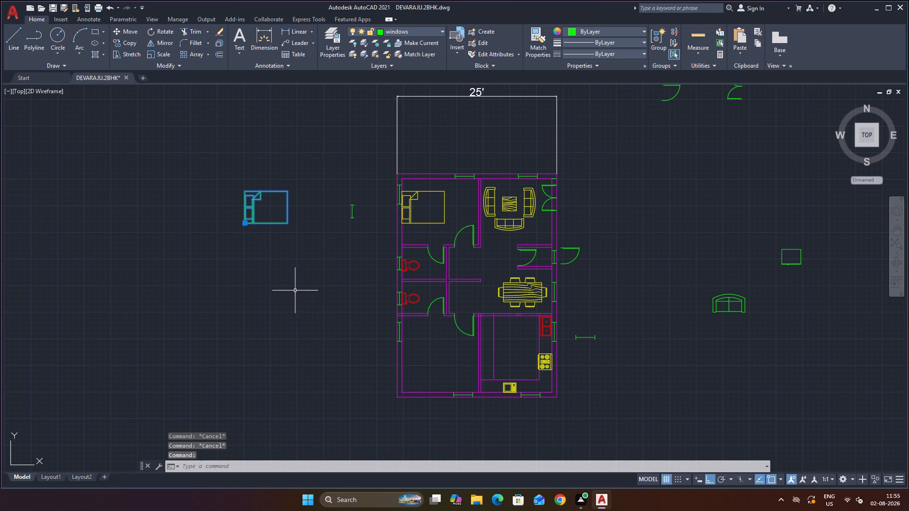
pyautogui.press('r')
pyautogui.press('o')
pyautogui.press('Return')
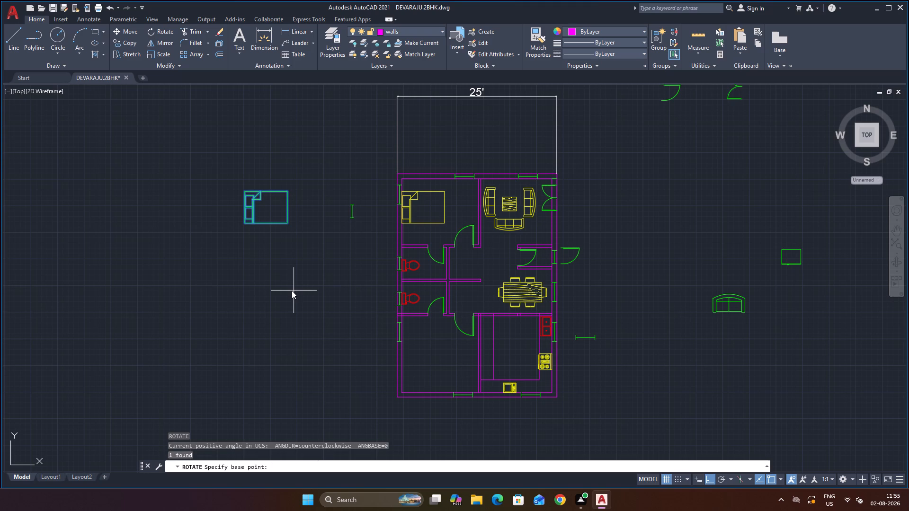
pyautogui.scroll(1, 249, 259)
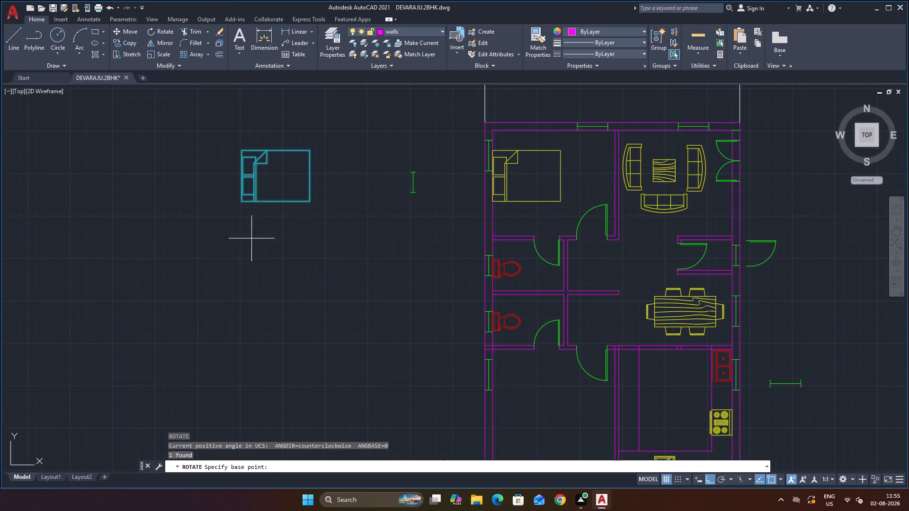
pyautogui.click(242, 201)
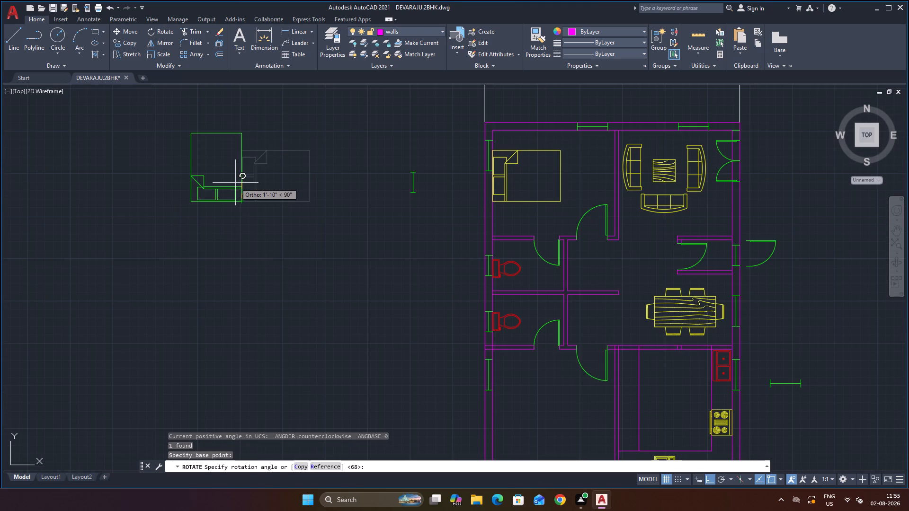
pyautogui.click(235, 183)
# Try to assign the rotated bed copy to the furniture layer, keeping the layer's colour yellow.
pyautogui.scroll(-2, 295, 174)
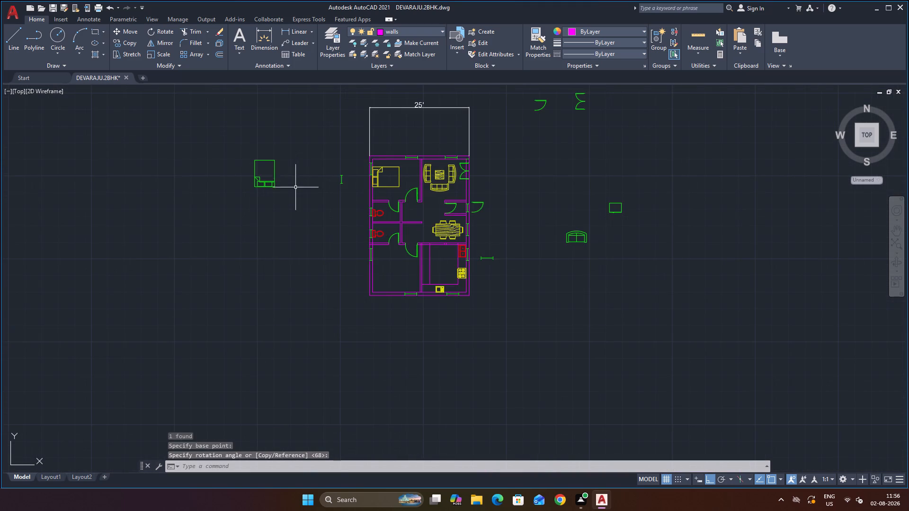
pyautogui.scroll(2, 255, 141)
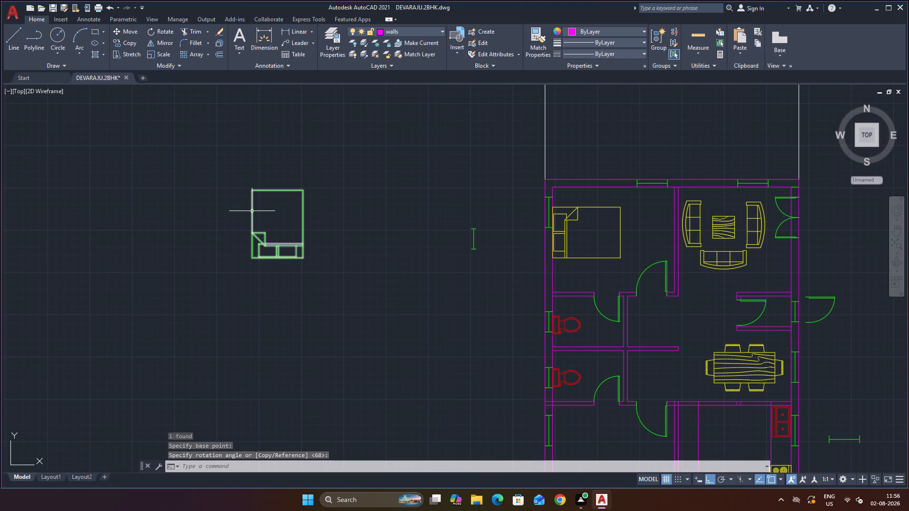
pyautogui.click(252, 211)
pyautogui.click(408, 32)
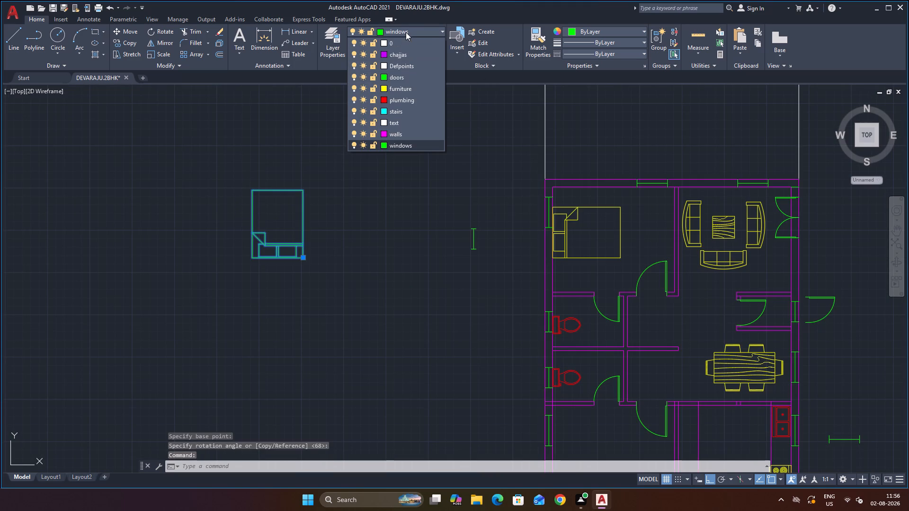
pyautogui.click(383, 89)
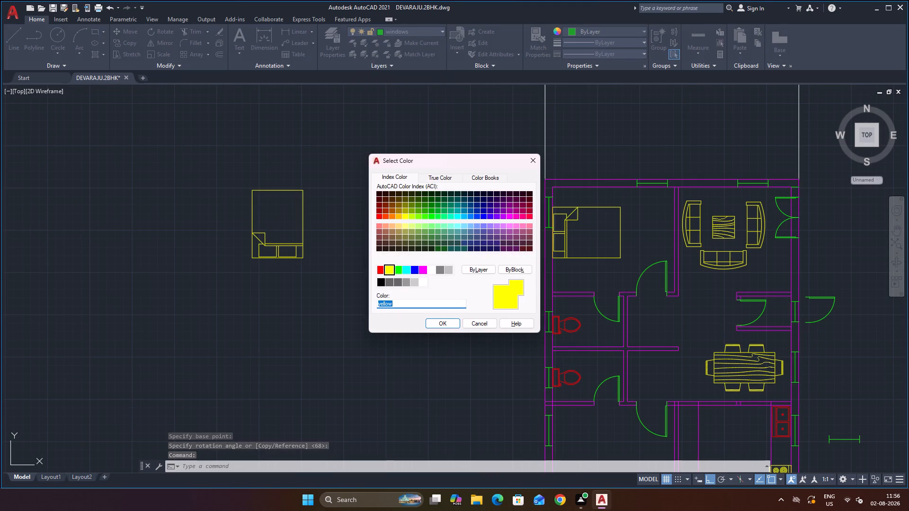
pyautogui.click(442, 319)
# Move the rotated bed by its lower-right corner into the lower-left bedroom with Ortho off, setting its headboard against the bottom wall beside the window.
pyautogui.scroll(-4, 419, 310)
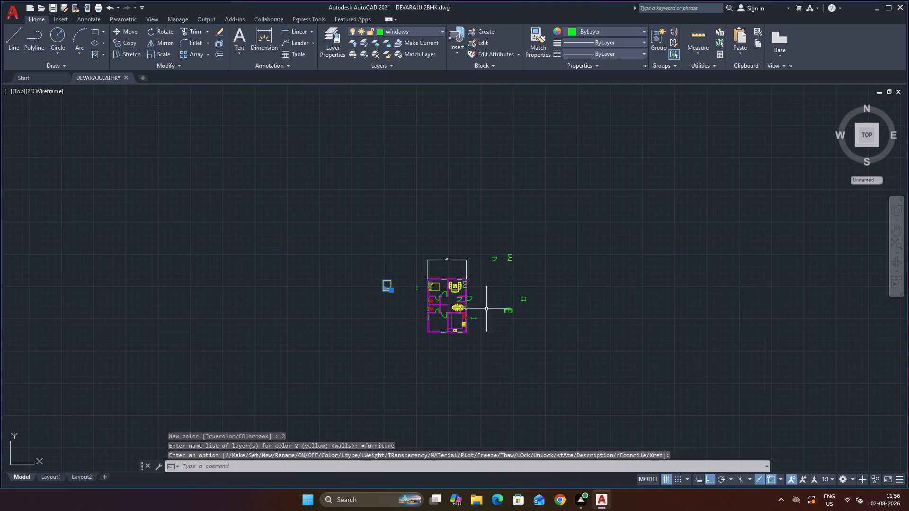
pyautogui.scroll(2, 486, 309)
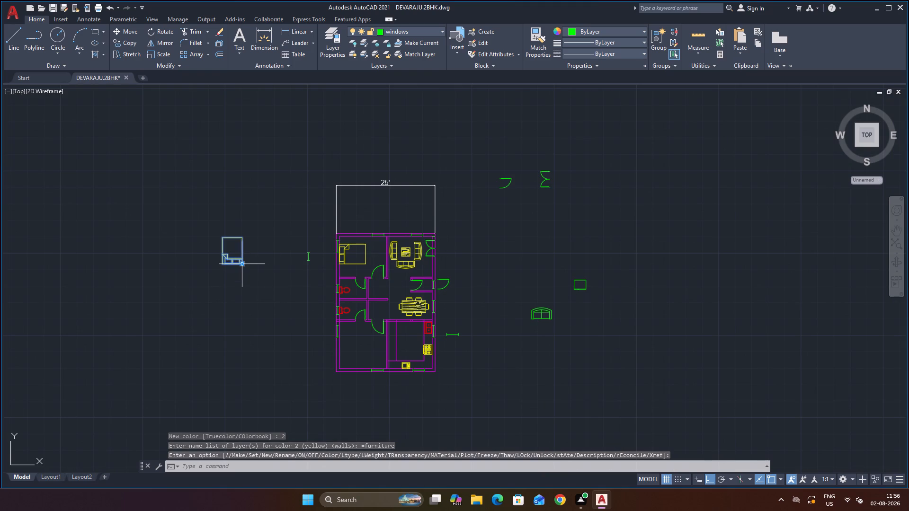
pyautogui.click(241, 264)
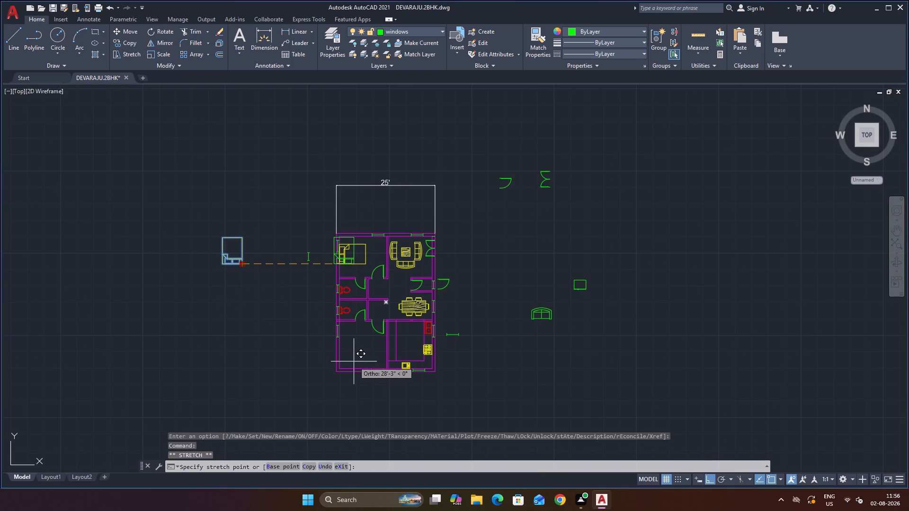
pyautogui.press('F8')
pyautogui.scroll(2, 362, 374)
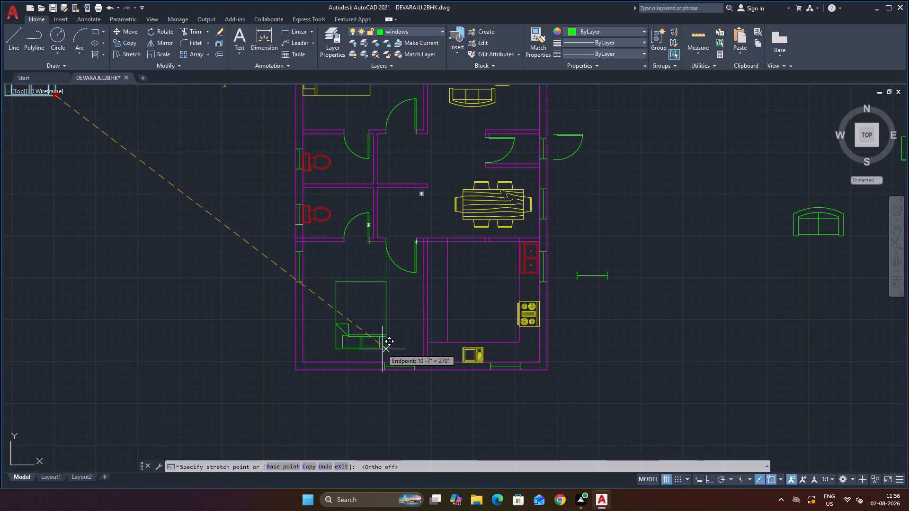
pyautogui.click(382, 364)
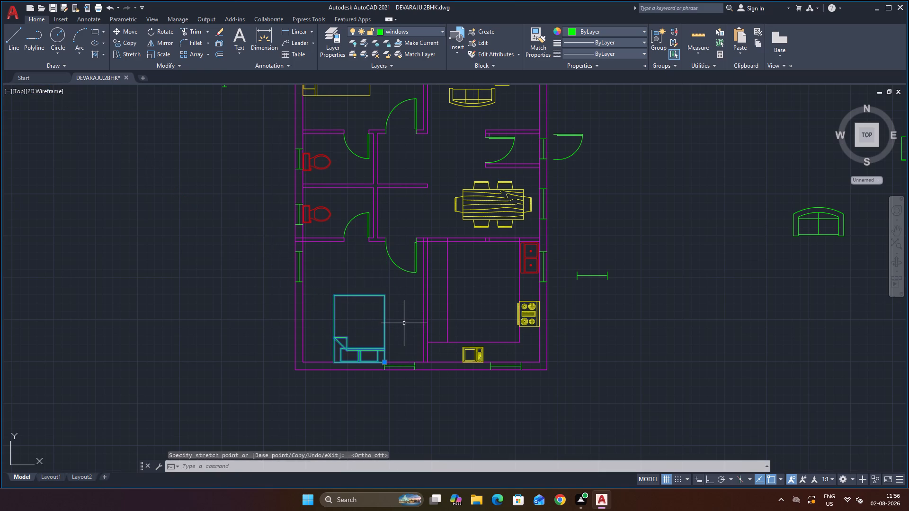
pyautogui.press('Escape')
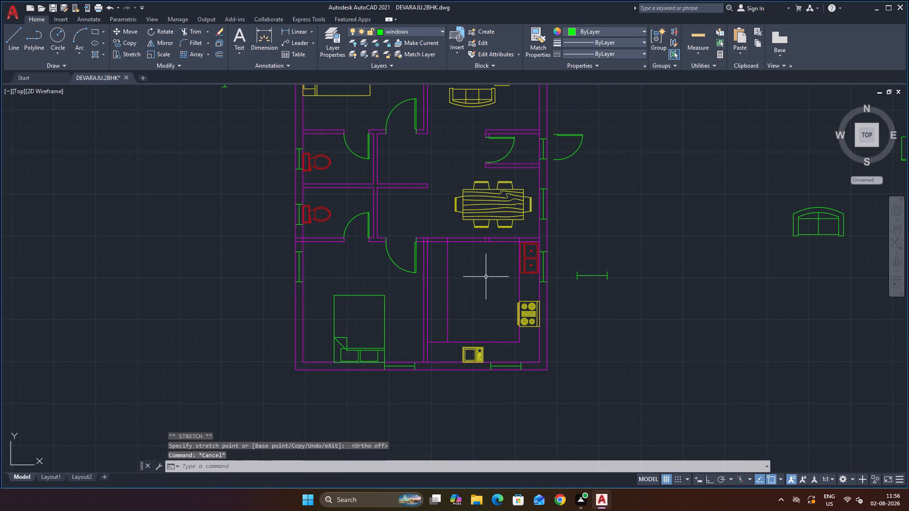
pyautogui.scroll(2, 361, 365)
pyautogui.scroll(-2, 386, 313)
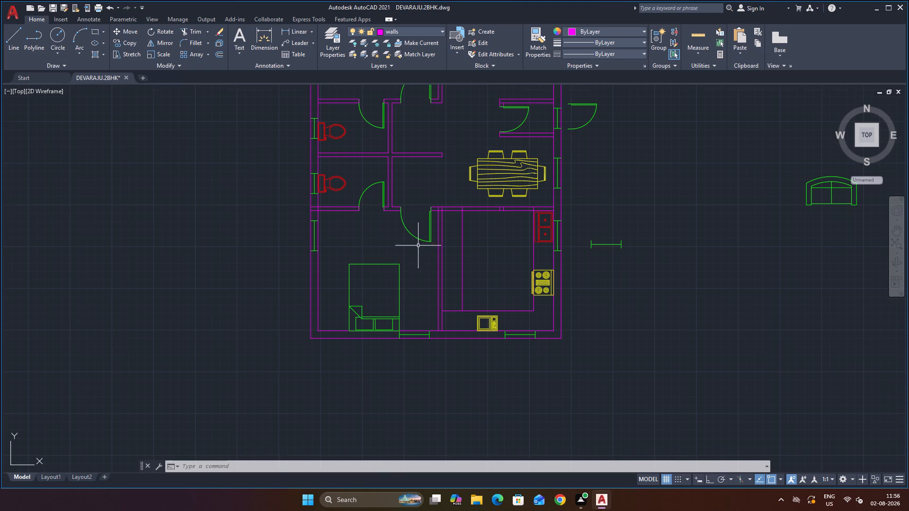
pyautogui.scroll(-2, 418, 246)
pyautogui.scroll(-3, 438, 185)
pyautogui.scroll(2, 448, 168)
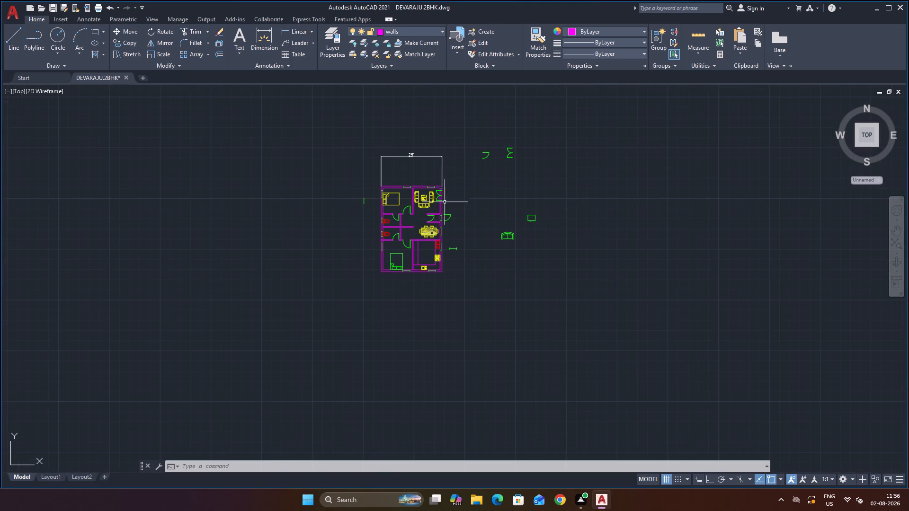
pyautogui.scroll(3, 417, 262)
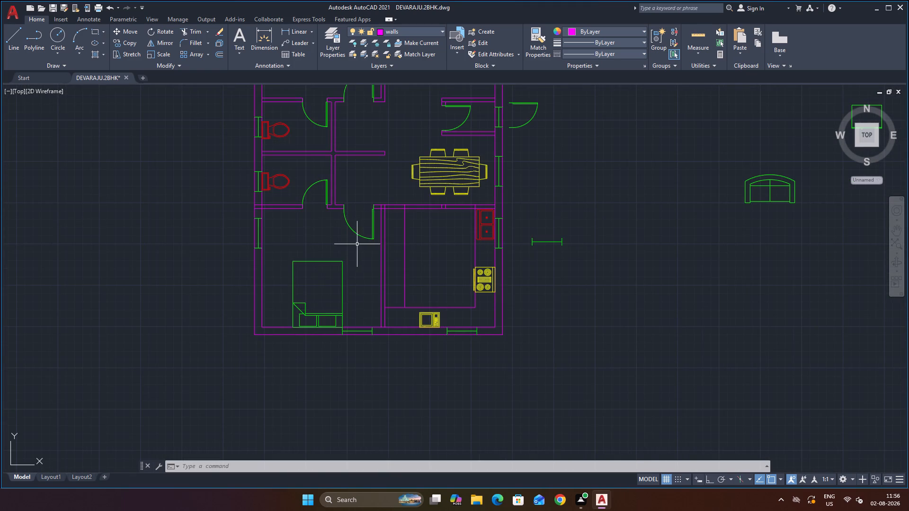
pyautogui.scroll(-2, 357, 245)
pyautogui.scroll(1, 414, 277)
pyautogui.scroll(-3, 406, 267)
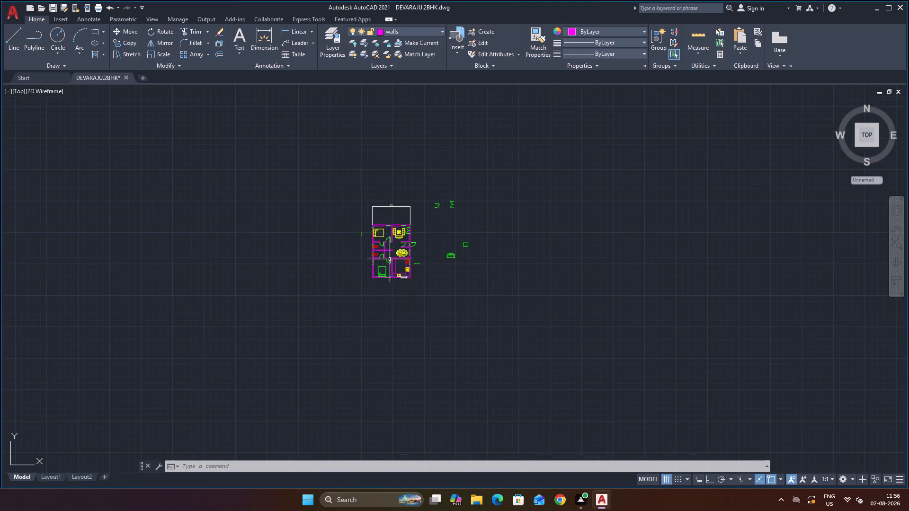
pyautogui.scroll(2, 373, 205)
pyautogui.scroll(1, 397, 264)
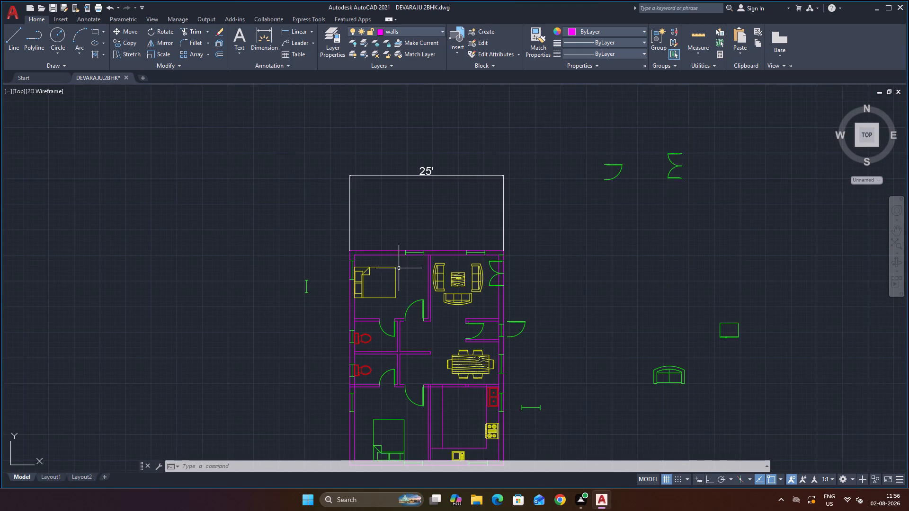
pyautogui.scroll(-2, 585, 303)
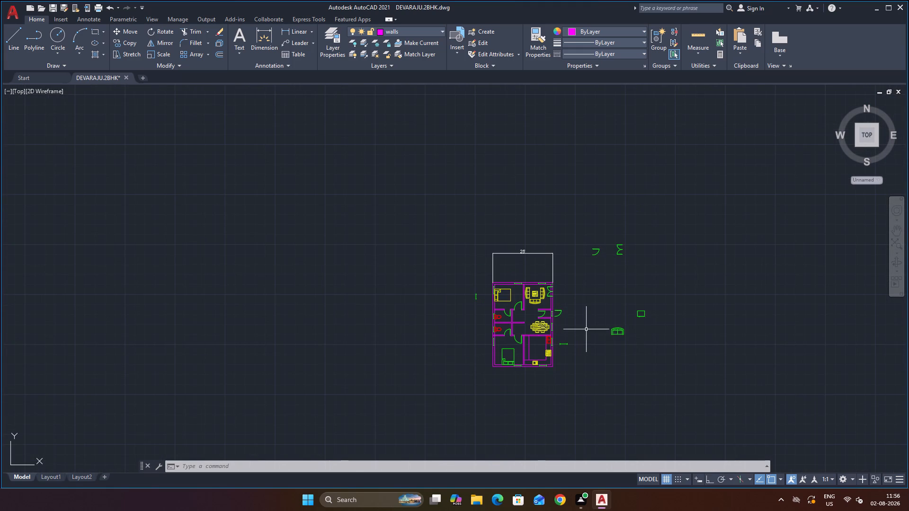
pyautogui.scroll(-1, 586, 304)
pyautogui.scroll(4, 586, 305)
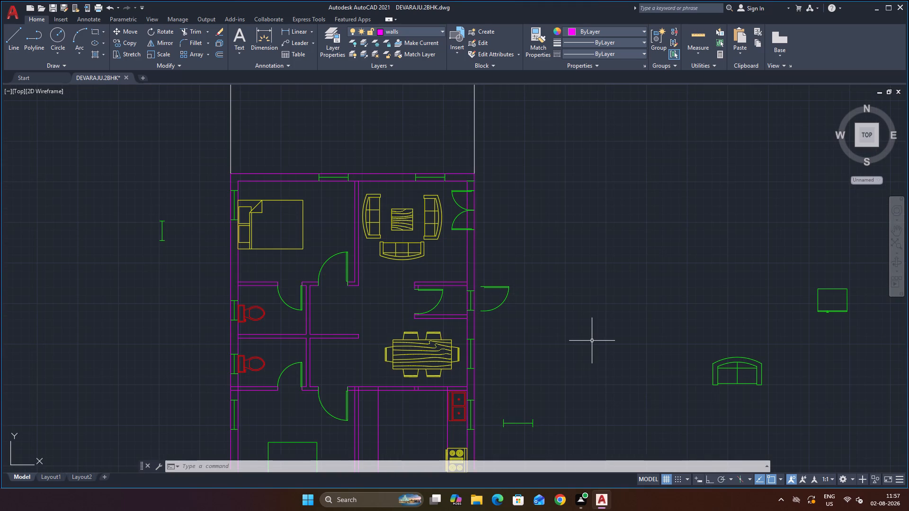
# Open DesignCenter and browse the blocks in Landscaping.dwg, returning to the list of sample drawings.
pyautogui.hotkey('ctrl', '2')
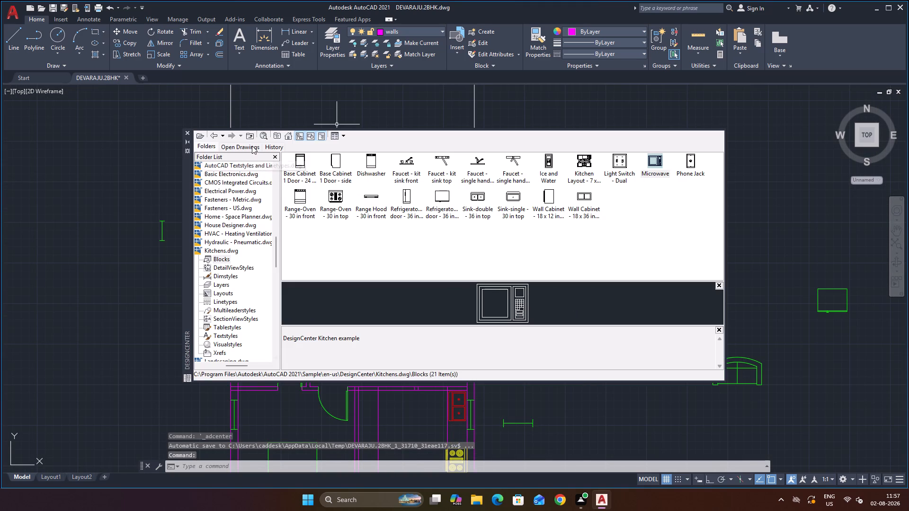
pyautogui.click(216, 136)
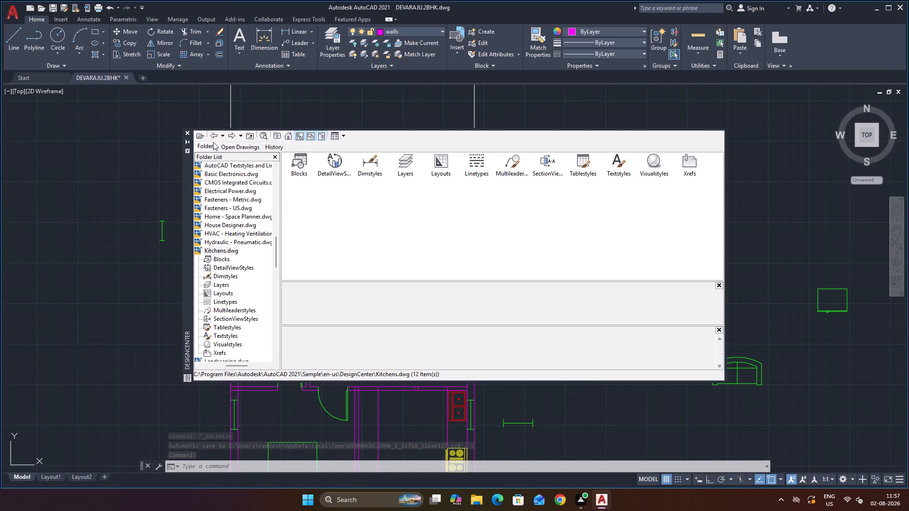
pyautogui.click(214, 136)
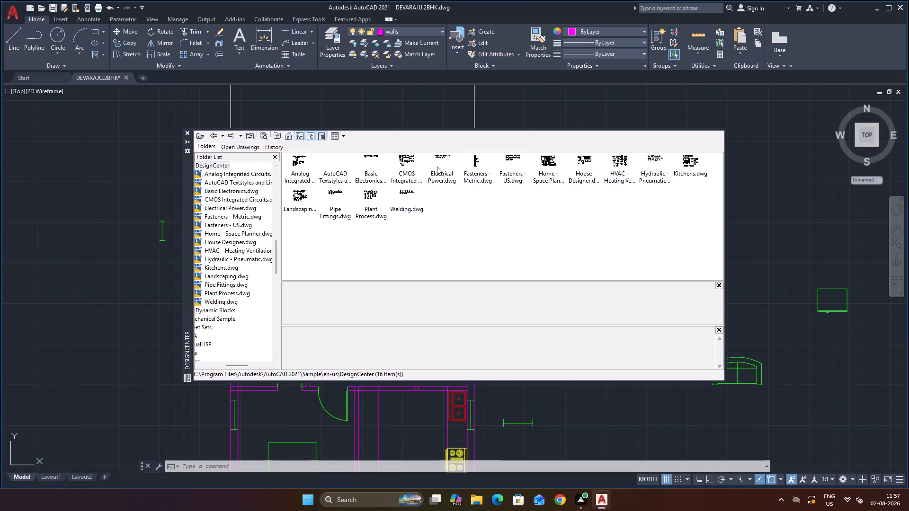
pyautogui.doubleClick(303, 198)
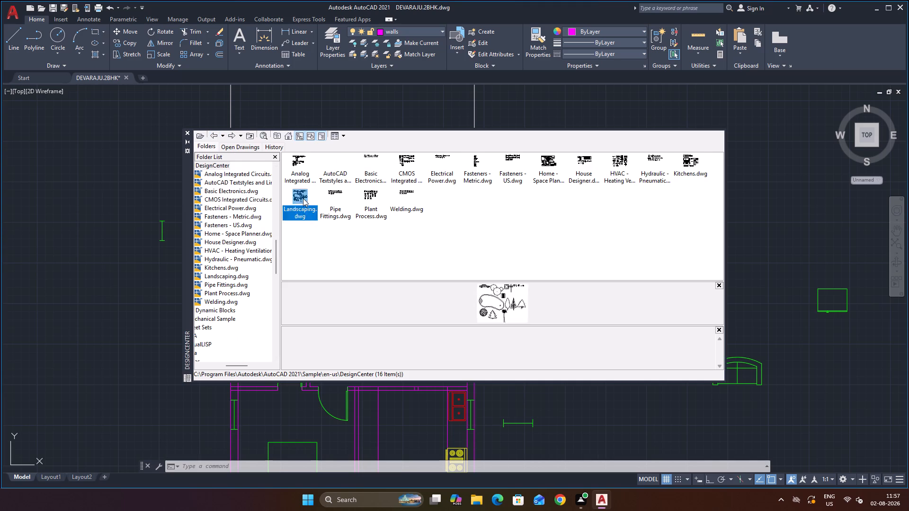
pyautogui.doubleClick(298, 159)
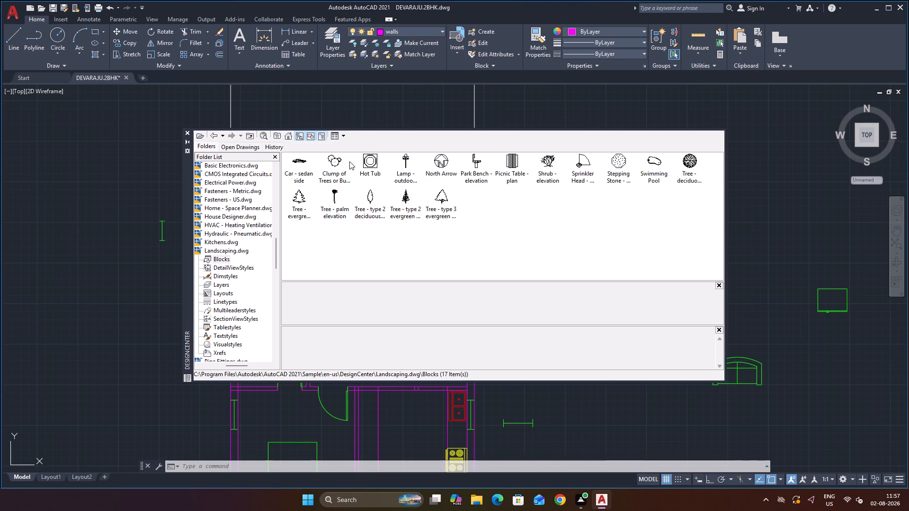
pyautogui.click(214, 134)
pyautogui.click(214, 134)
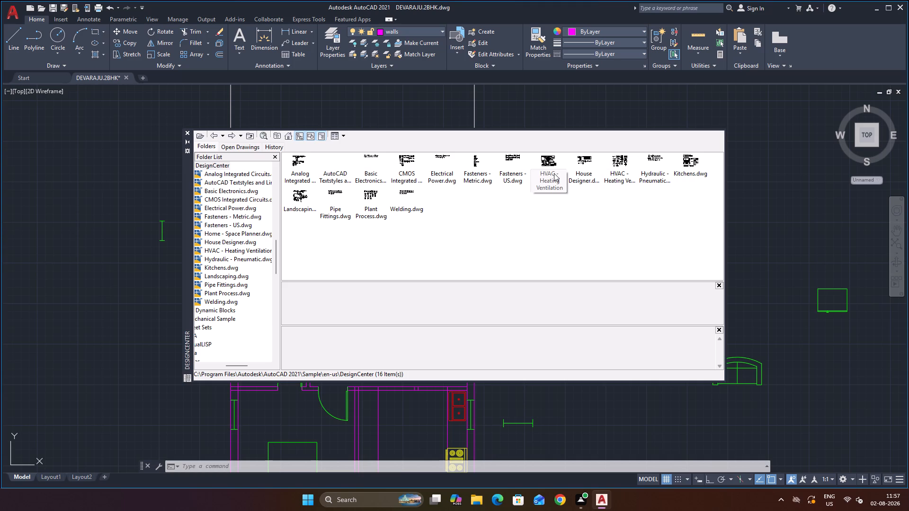
# Insert the Entertainment Center, Lamp - Table and Phone - Desk blocks from Home - Space Planner.dwg in the empty area outside the plan's right wall.
pyautogui.doubleClick(555, 163)
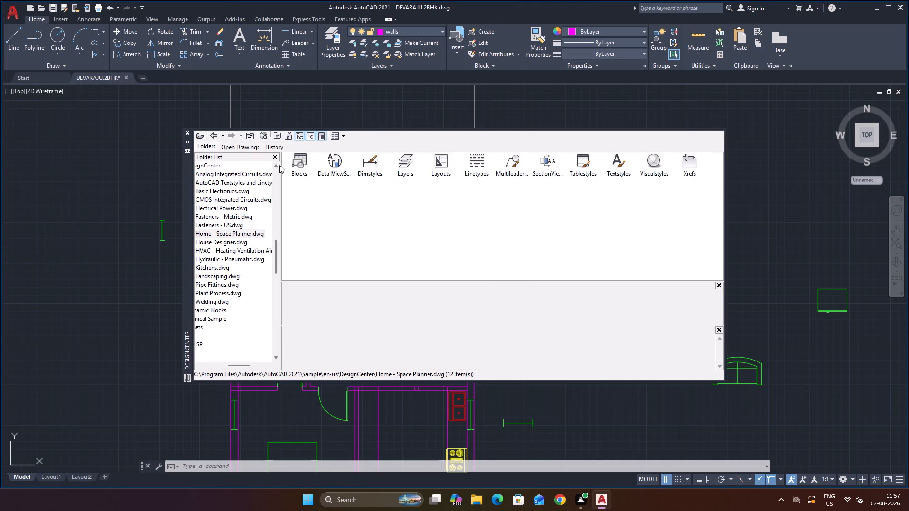
pyautogui.doubleClick(298, 159)
pyautogui.click(377, 236)
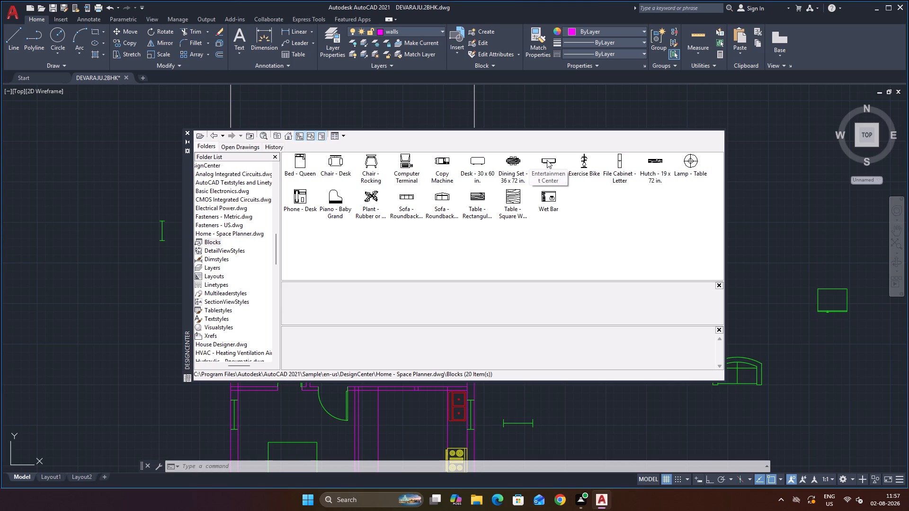
pyautogui.moveTo(547, 160); pyautogui.dragTo(771, 165)
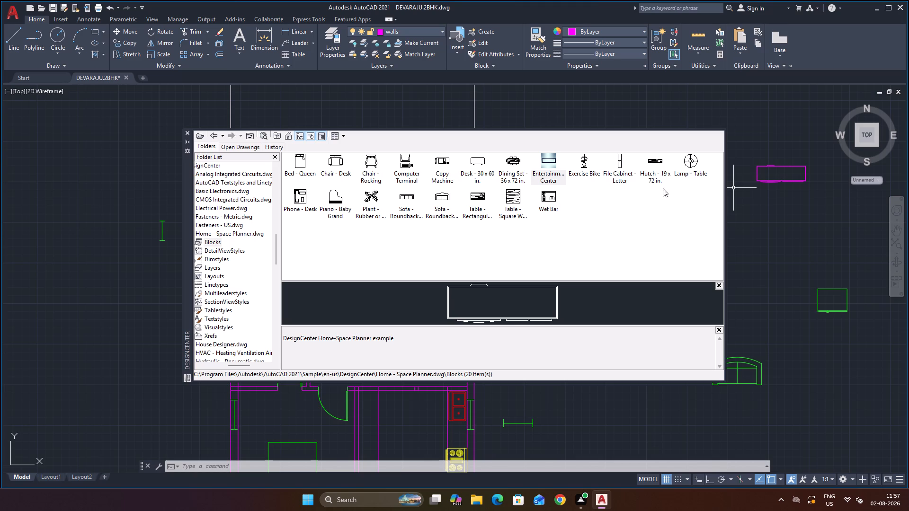
pyautogui.moveTo(689, 164); pyautogui.dragTo(782, 222)
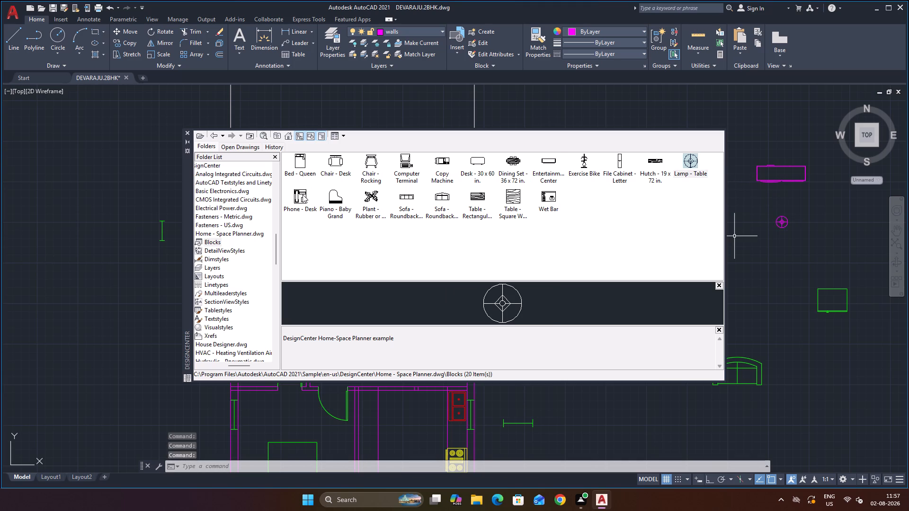
pyautogui.moveTo(303, 194); pyautogui.dragTo(791, 251)
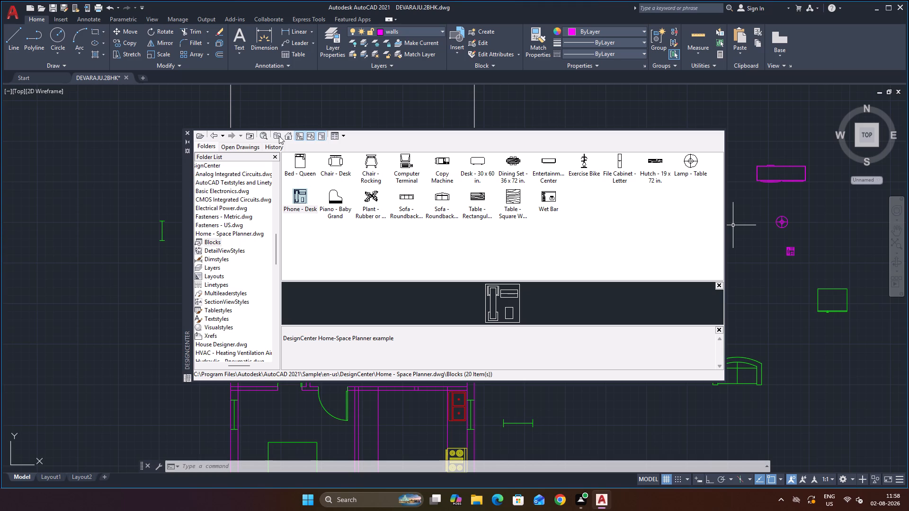
# Browse the blocks in the House Designer.dwg sample drawing.
pyautogui.click(211, 139)
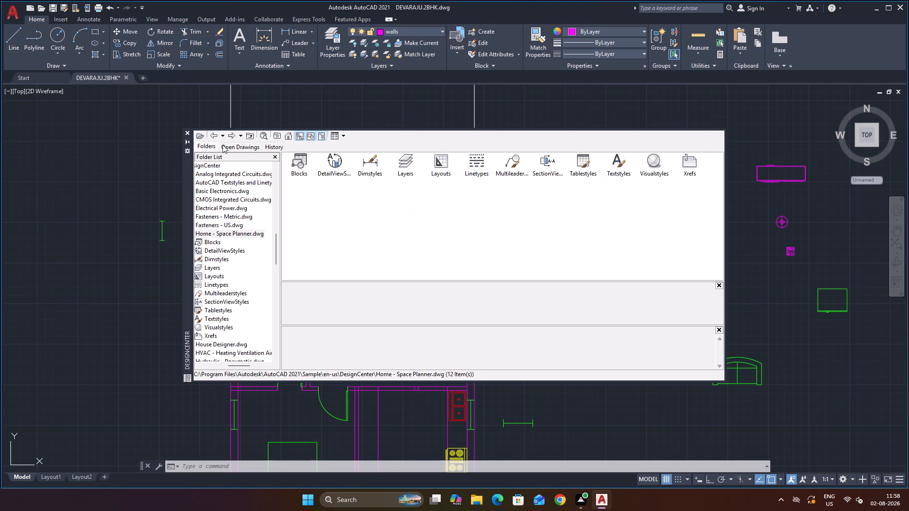
pyautogui.click(217, 137)
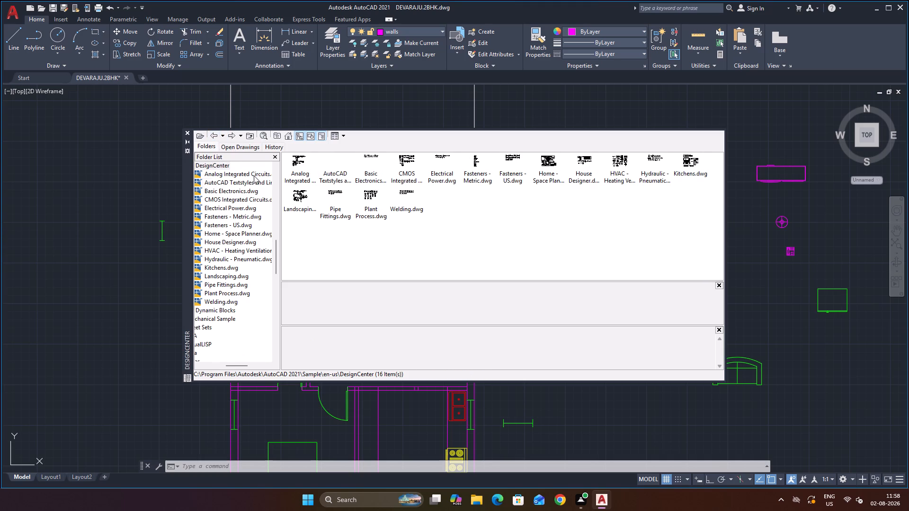
pyautogui.doubleClick(585, 171)
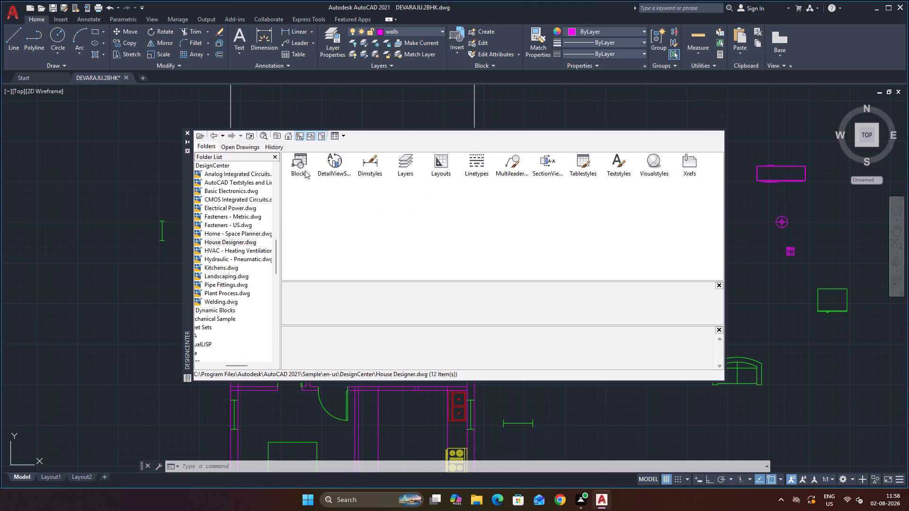
pyautogui.doubleClick(299, 168)
pyautogui.doubleClick(300, 168)
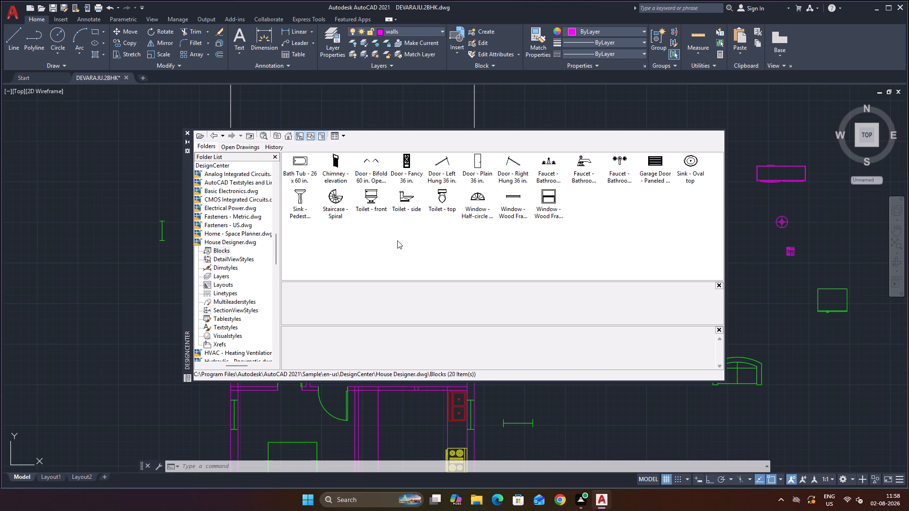
pyautogui.click(400, 241)
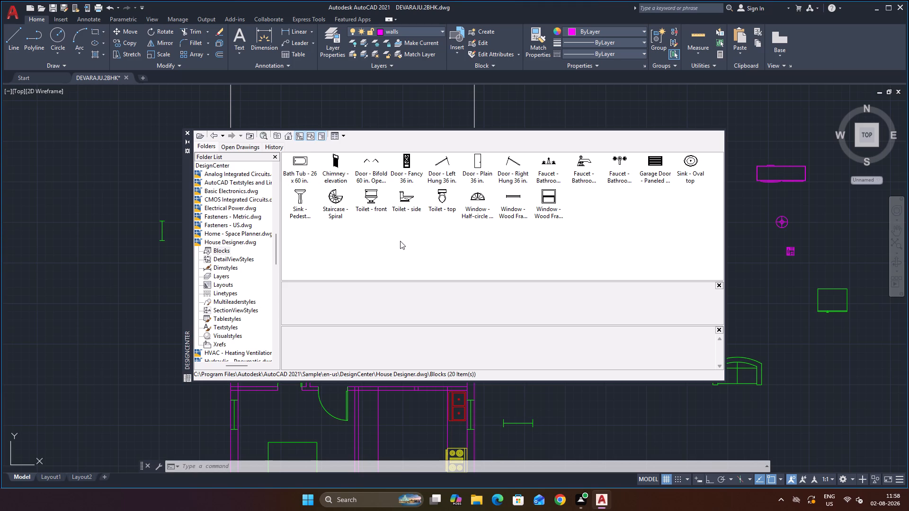
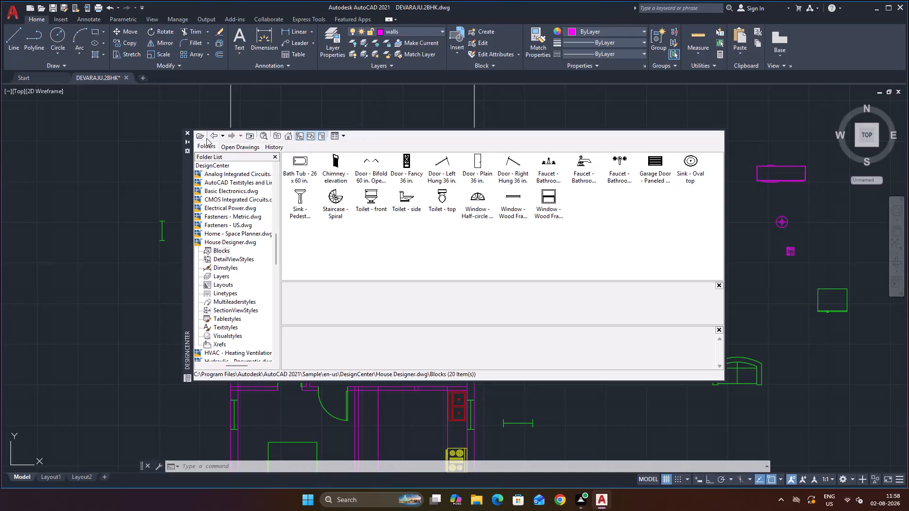
# Make plumbing the current layer and insert the Sink-single - 30 in top block from Kitchens.dwg outside the plan's right wall.
pyautogui.click(214, 133)
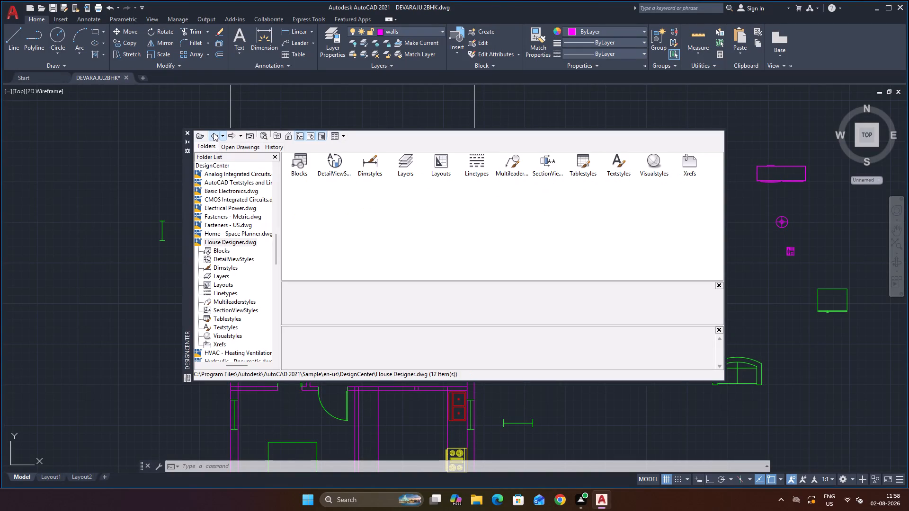
pyautogui.click(214, 133)
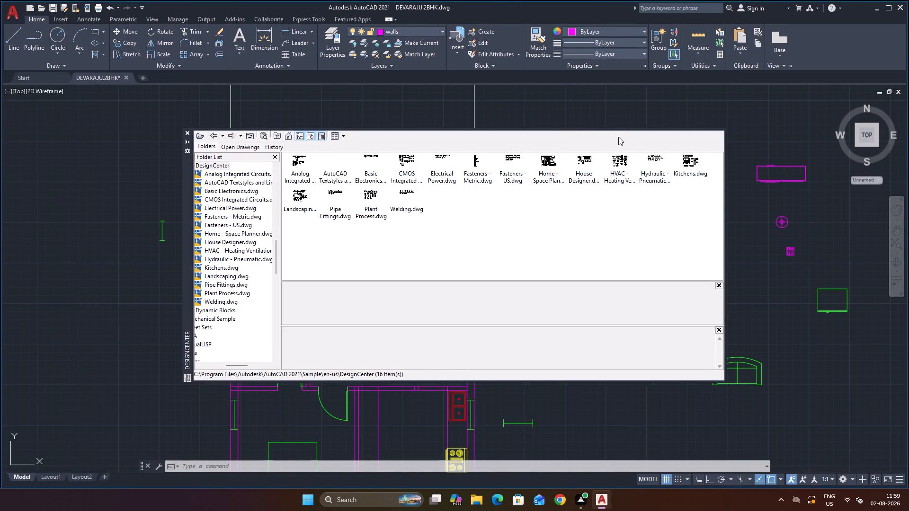
pyautogui.doubleClick(686, 165)
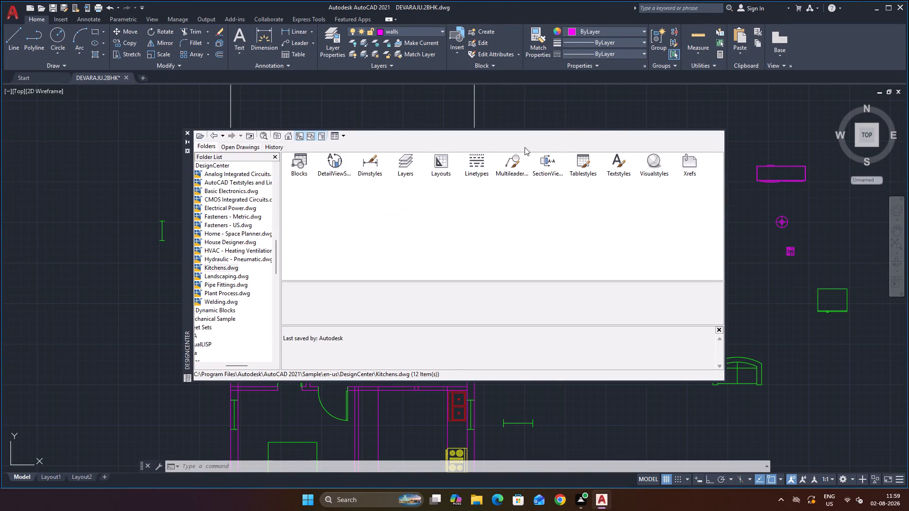
pyautogui.doubleClick(296, 158)
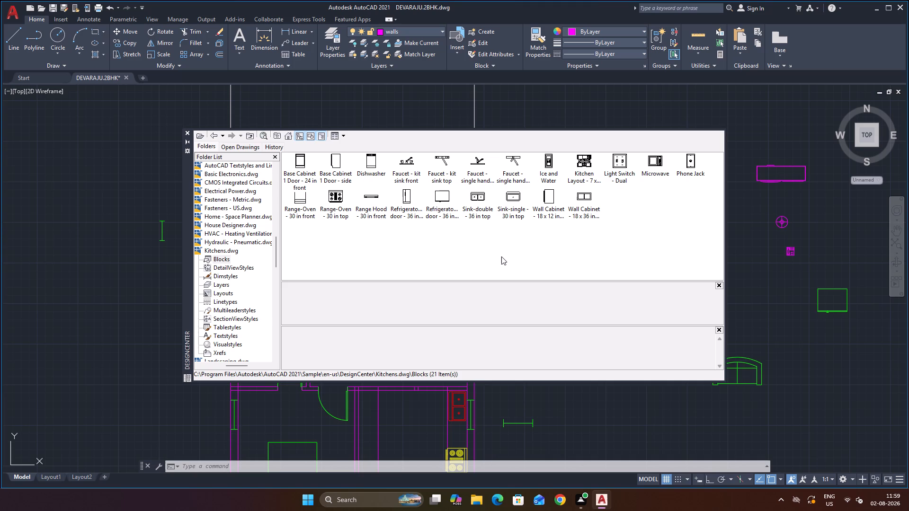
pyautogui.click(502, 252)
pyautogui.click(430, 30)
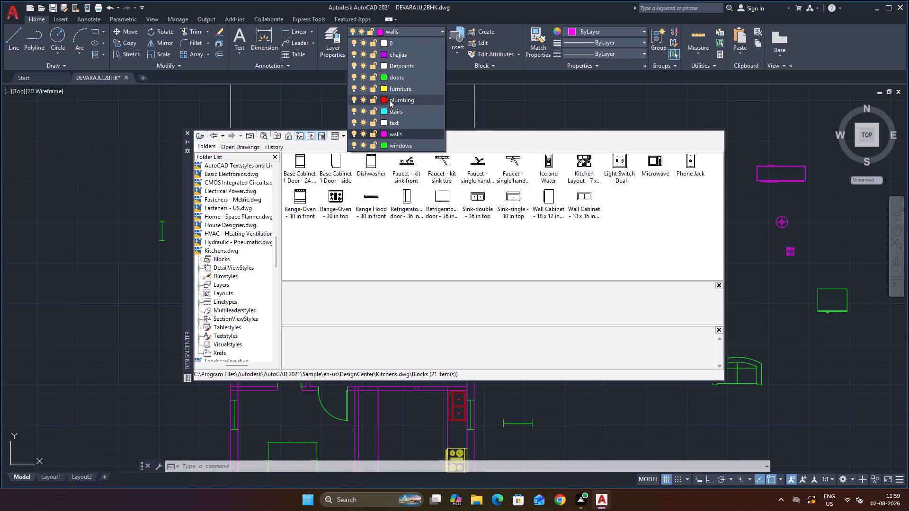
pyautogui.click(398, 100)
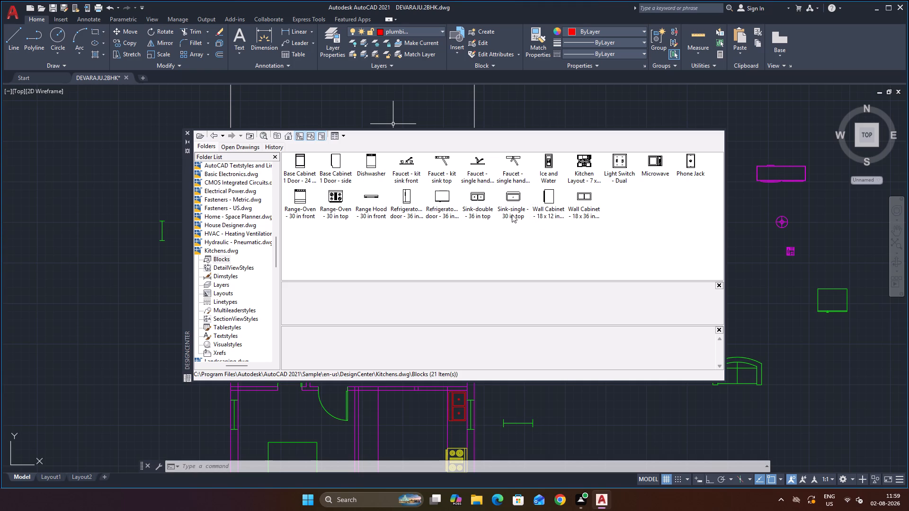
pyautogui.moveTo(510, 197); pyautogui.dragTo(760, 202)
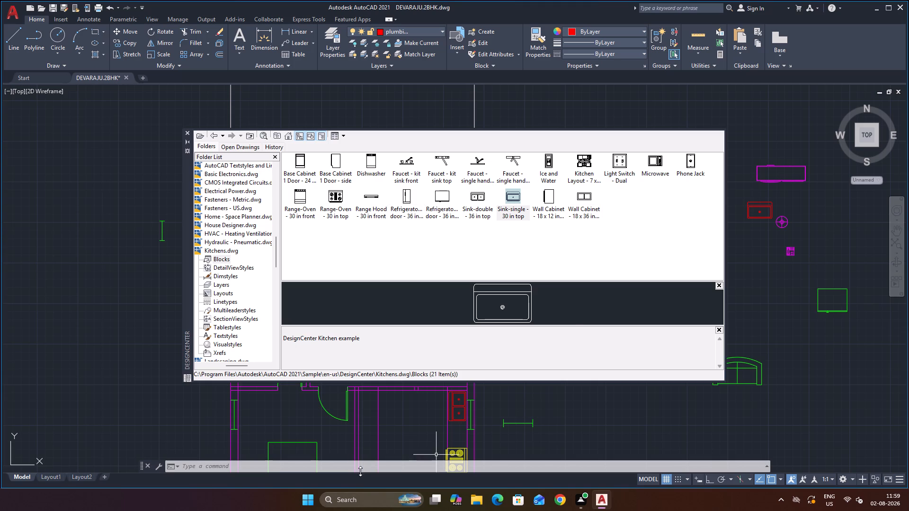
# Insert the front-view and side-view bathroom faucet blocks from House Designer.dwg above the entertainment center, and close DesignCenter.
pyautogui.click(588, 163)
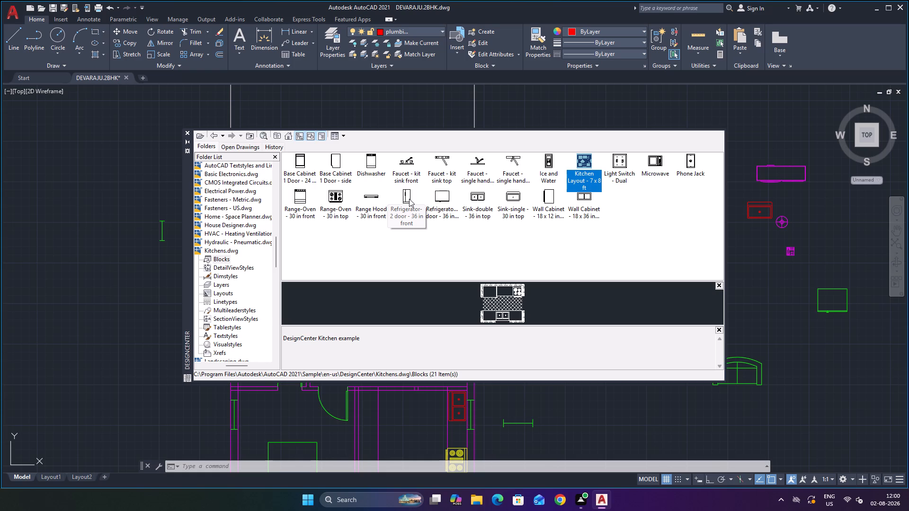
pyautogui.click(210, 135)
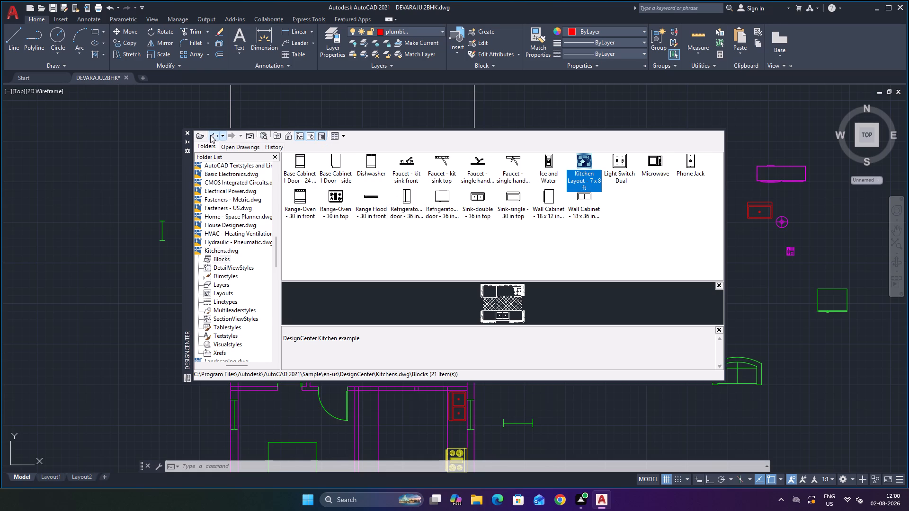
pyautogui.click(210, 135)
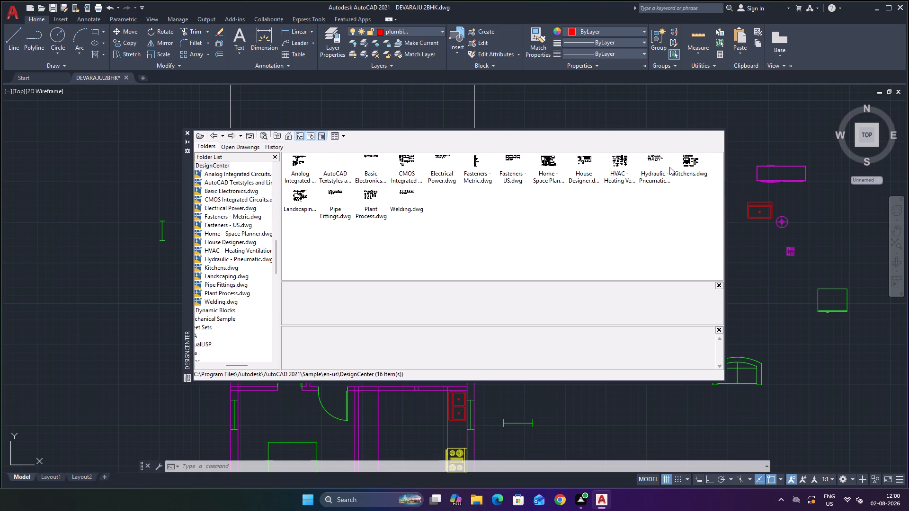
pyautogui.doubleClick(590, 172)
pyautogui.doubleClick(297, 169)
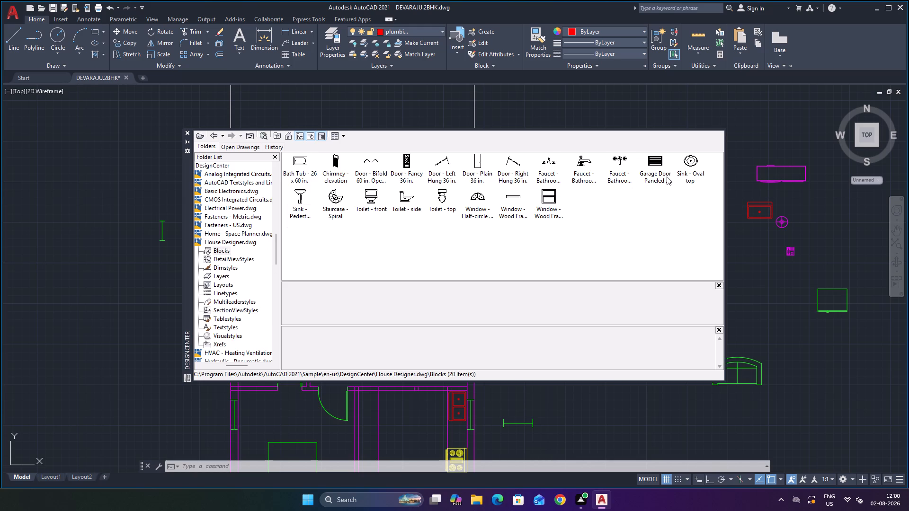
pyautogui.moveTo(550, 161); pyautogui.dragTo(759, 136)
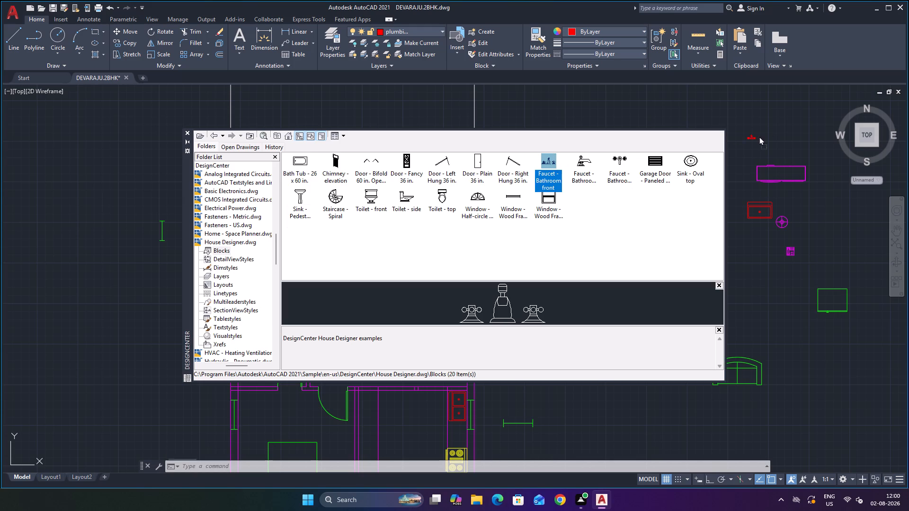
pyautogui.moveTo(759, 136); pyautogui.dragTo(769, 131)
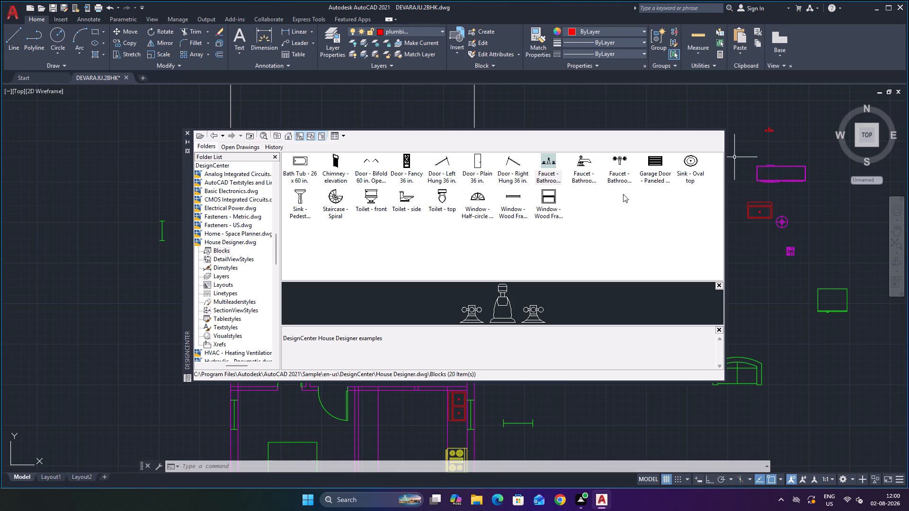
pyautogui.moveTo(583, 161); pyautogui.dragTo(790, 145)
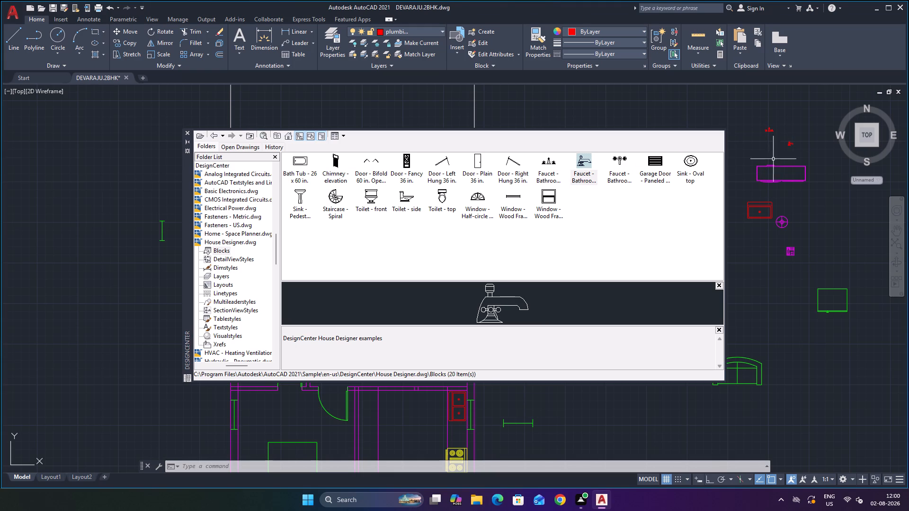
pyautogui.click(189, 132)
# Examine the plan's rooms and the spare blocks outside the right wall, including the single sink.
pyautogui.scroll(-2, 548, 244)
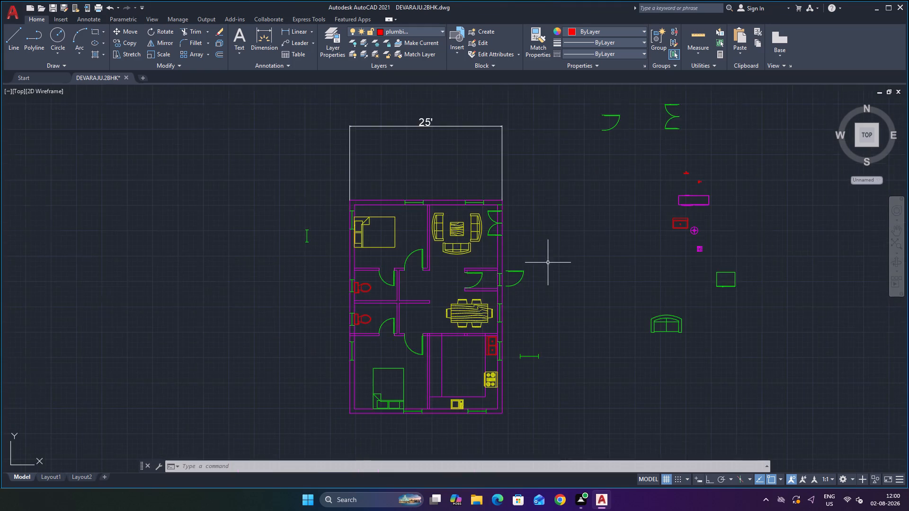
pyautogui.scroll(1, 555, 349)
pyautogui.scroll(1, 463, 369)
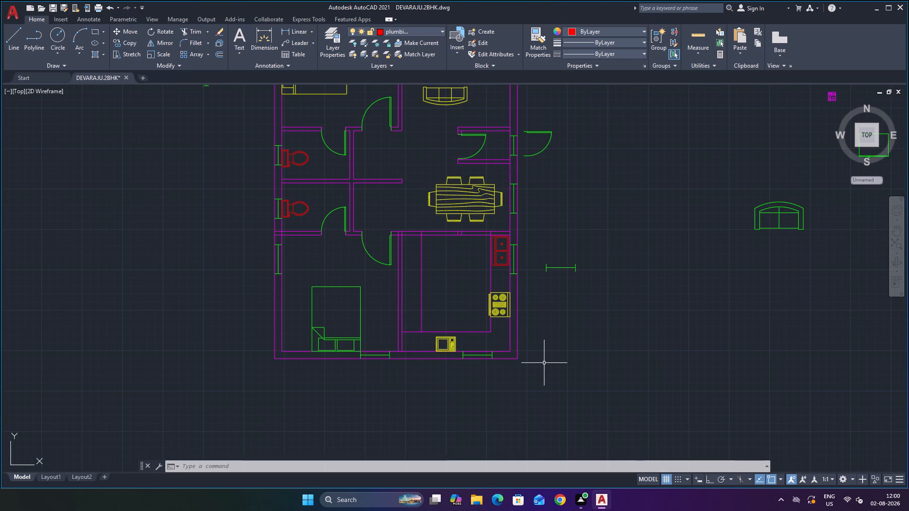
pyautogui.scroll(-1, 562, 348)
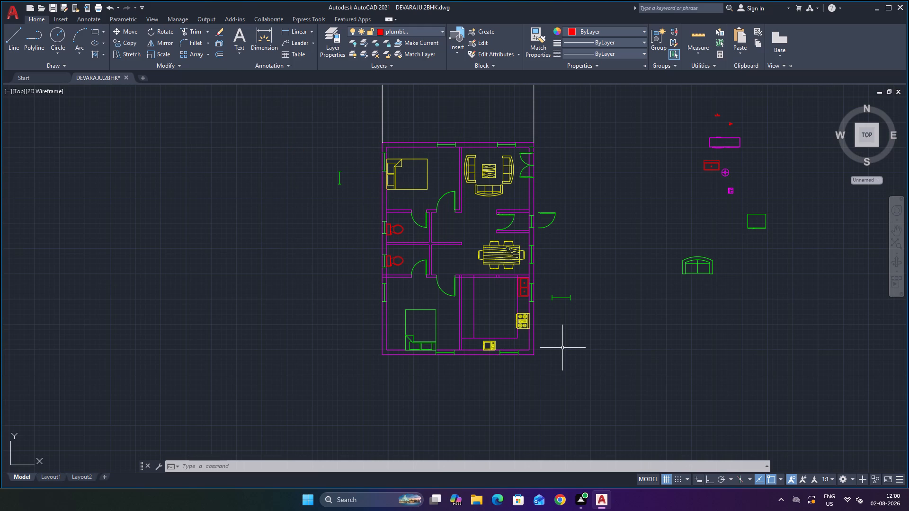
pyautogui.scroll(-1, 562, 348)
pyautogui.scroll(1, 567, 317)
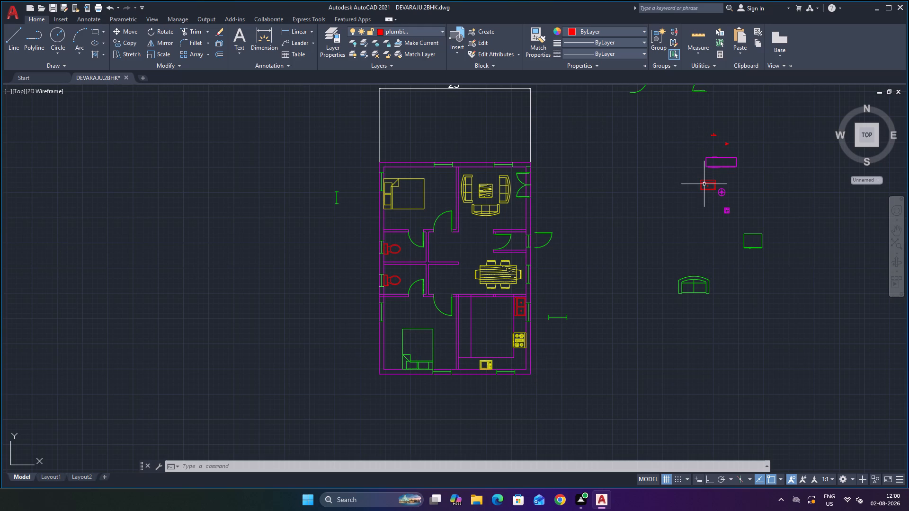
pyautogui.scroll(3, 726, 182)
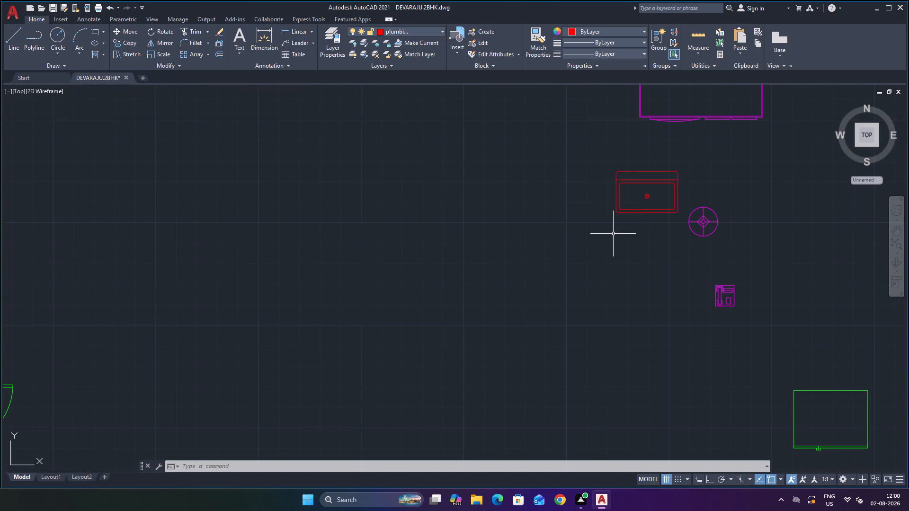
pyautogui.scroll(-2, 613, 234)
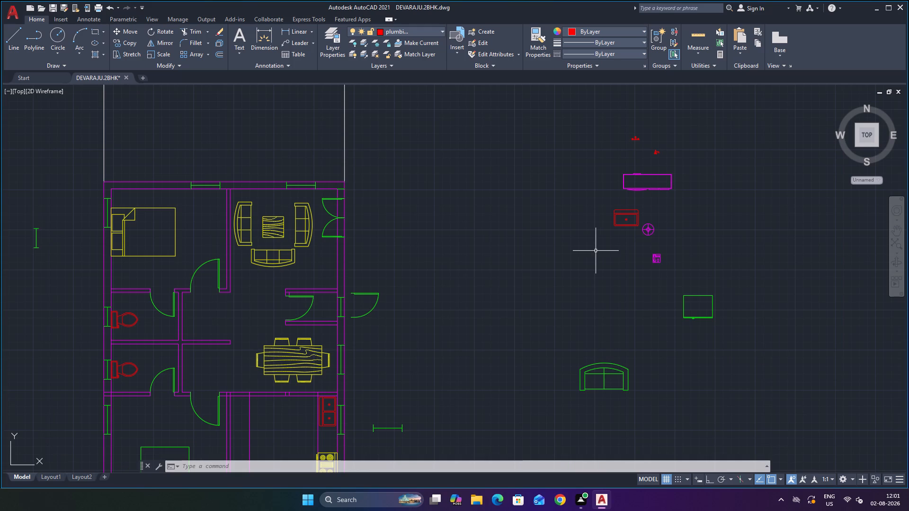
pyautogui.scroll(-2, 561, 221)
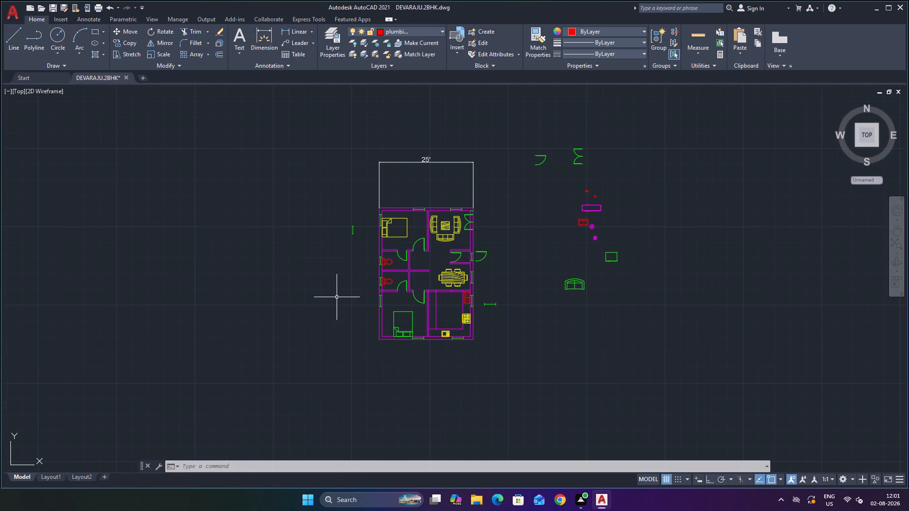
# Reopen DesignCenter, look through the blocks in Kitchens.dwg, and close it again.
pyautogui.hotkey('ctrl', '3')
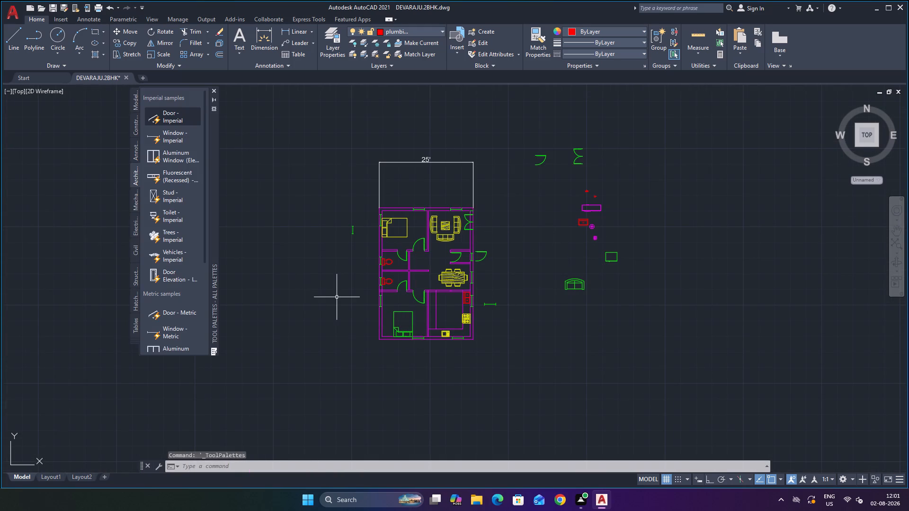
pyautogui.click(215, 91)
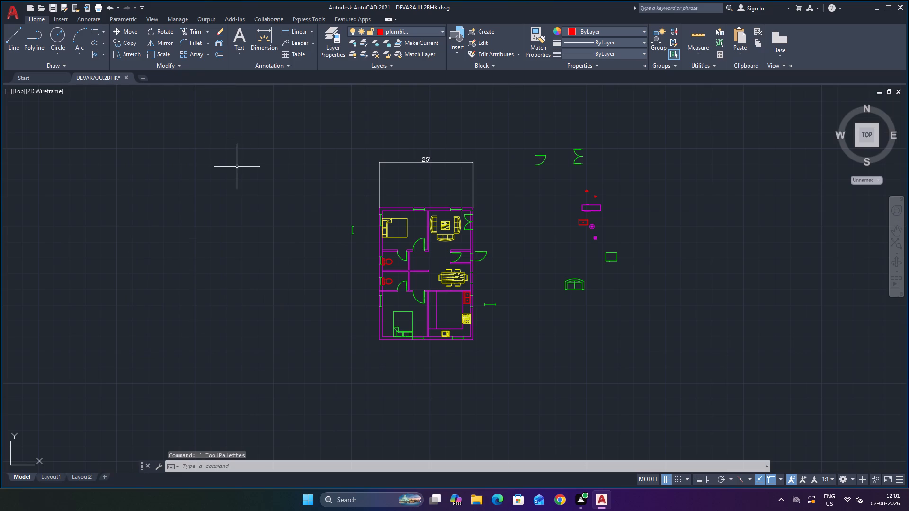
pyautogui.hotkey('ctrl', '2')
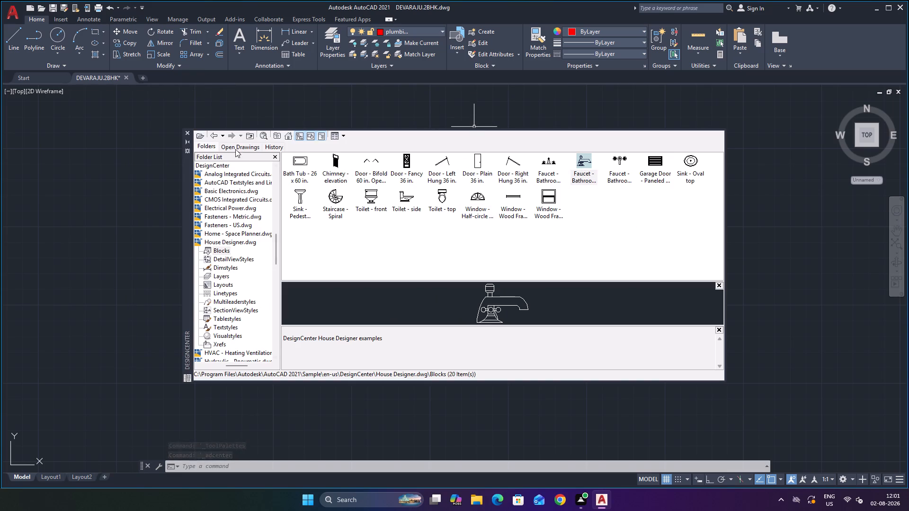
pyautogui.click(213, 137)
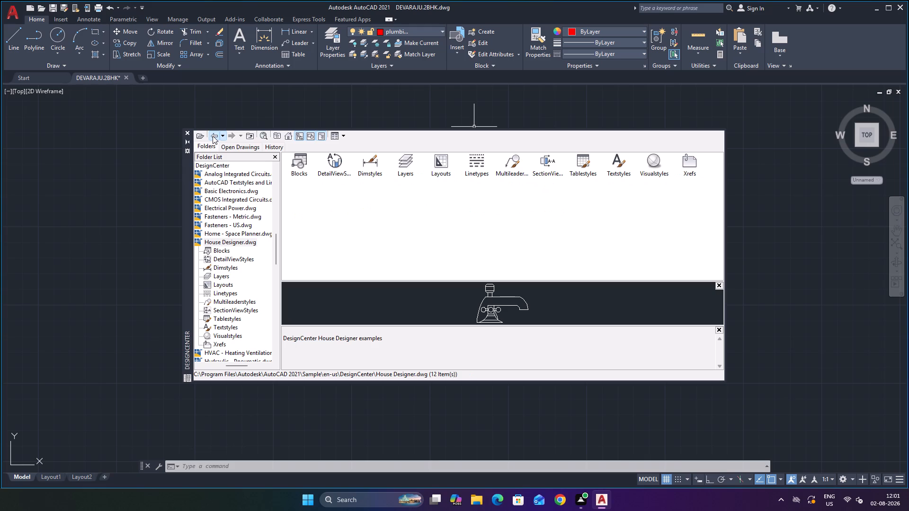
pyautogui.click(213, 136)
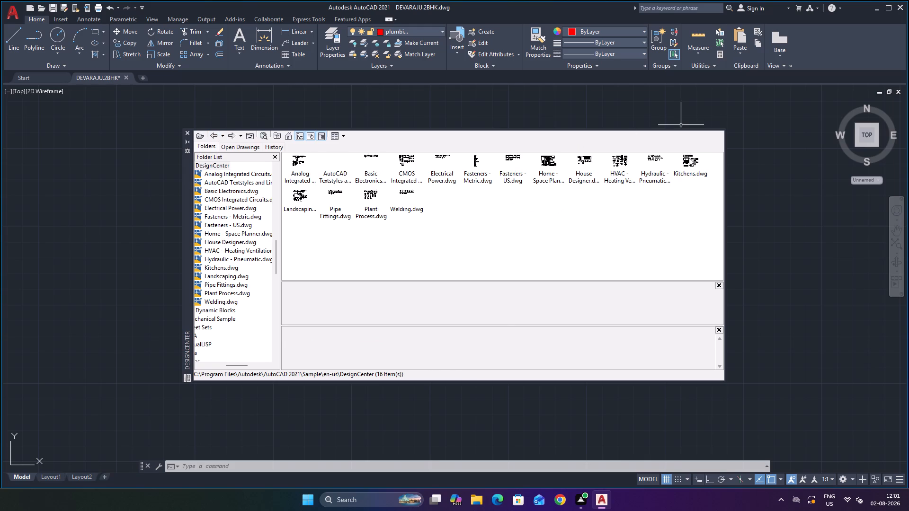
pyautogui.doubleClick(689, 158)
pyautogui.doubleClick(301, 166)
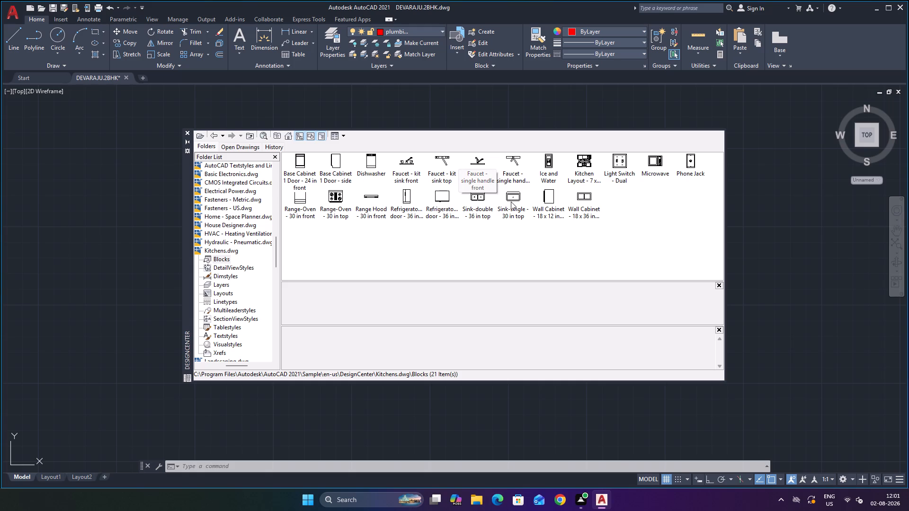
pyautogui.scroll(2, 511, 202)
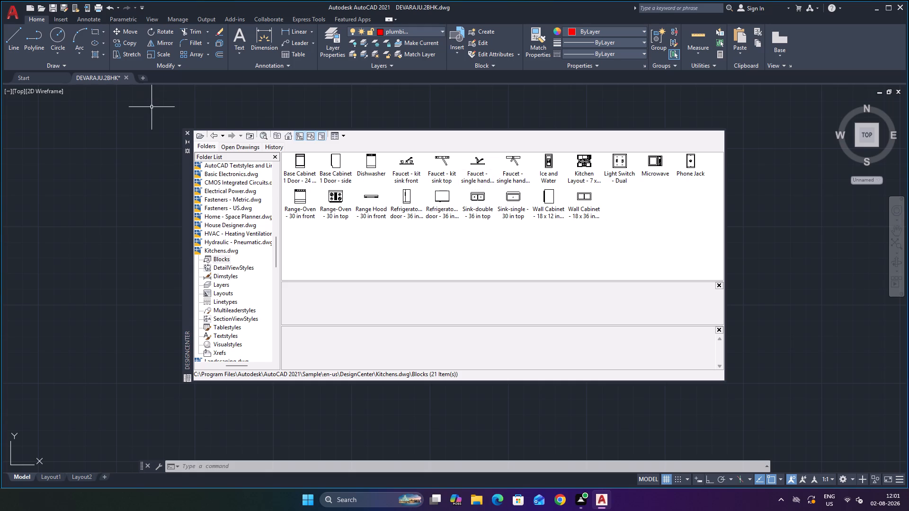
pyautogui.click(189, 133)
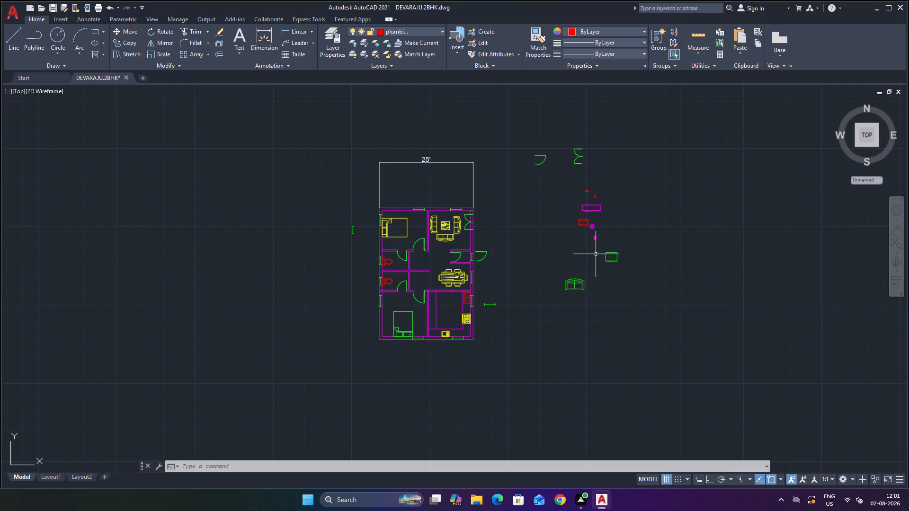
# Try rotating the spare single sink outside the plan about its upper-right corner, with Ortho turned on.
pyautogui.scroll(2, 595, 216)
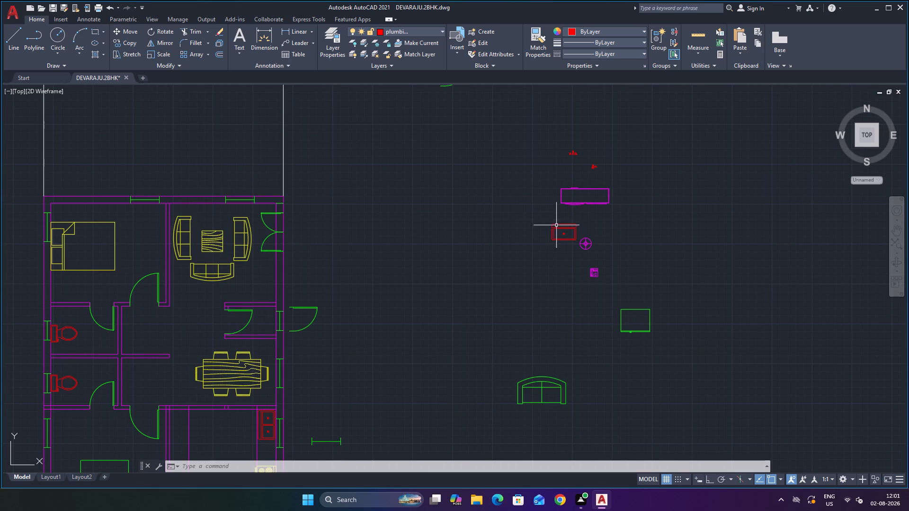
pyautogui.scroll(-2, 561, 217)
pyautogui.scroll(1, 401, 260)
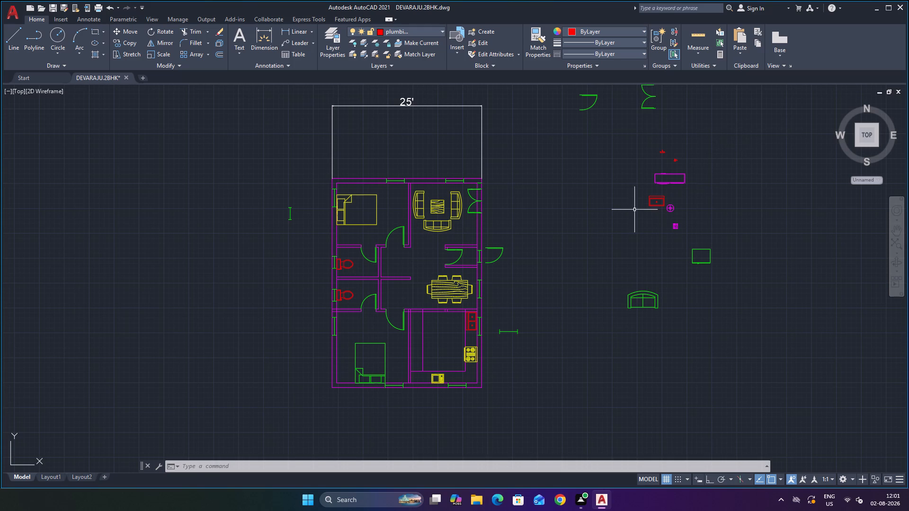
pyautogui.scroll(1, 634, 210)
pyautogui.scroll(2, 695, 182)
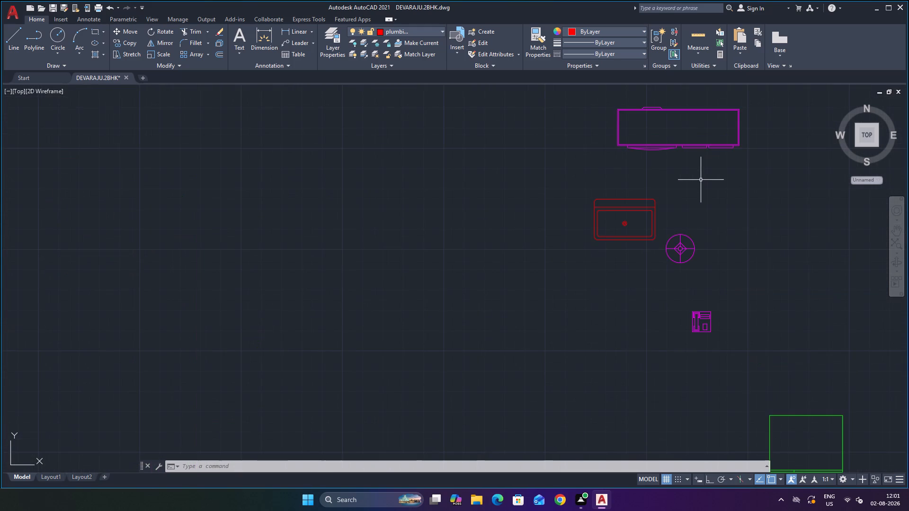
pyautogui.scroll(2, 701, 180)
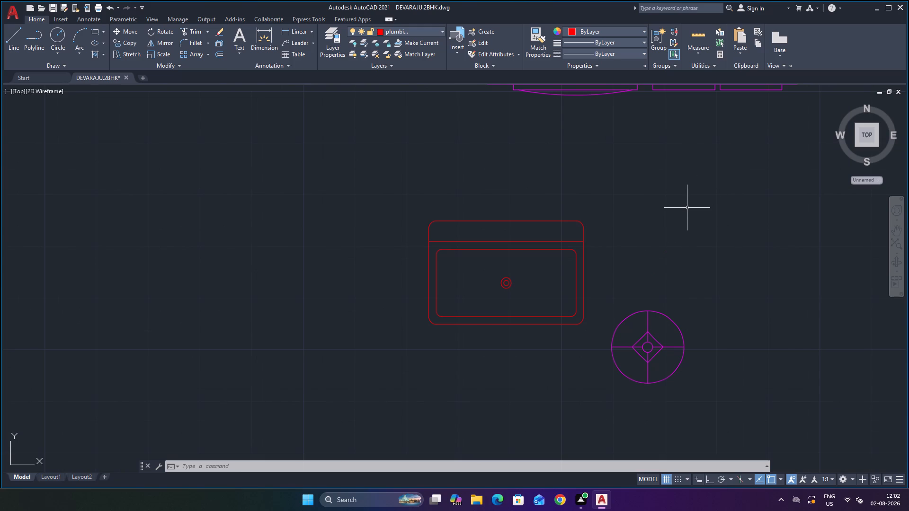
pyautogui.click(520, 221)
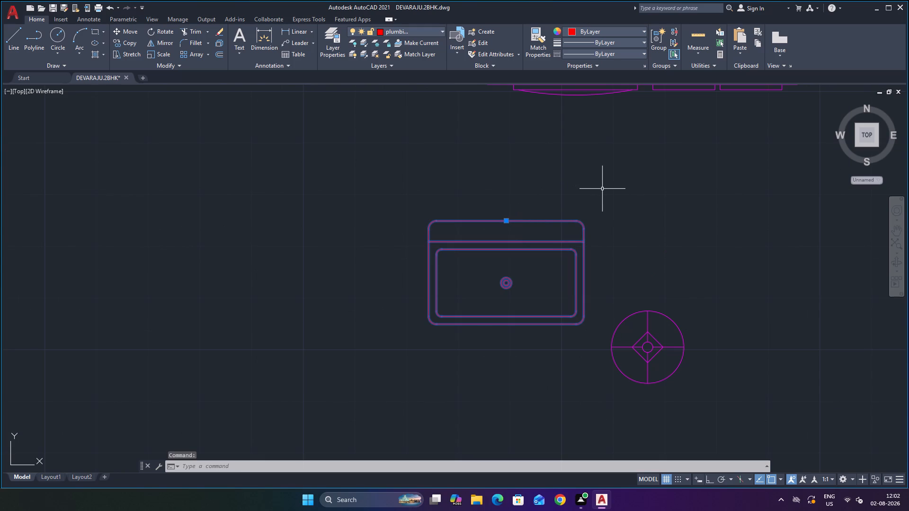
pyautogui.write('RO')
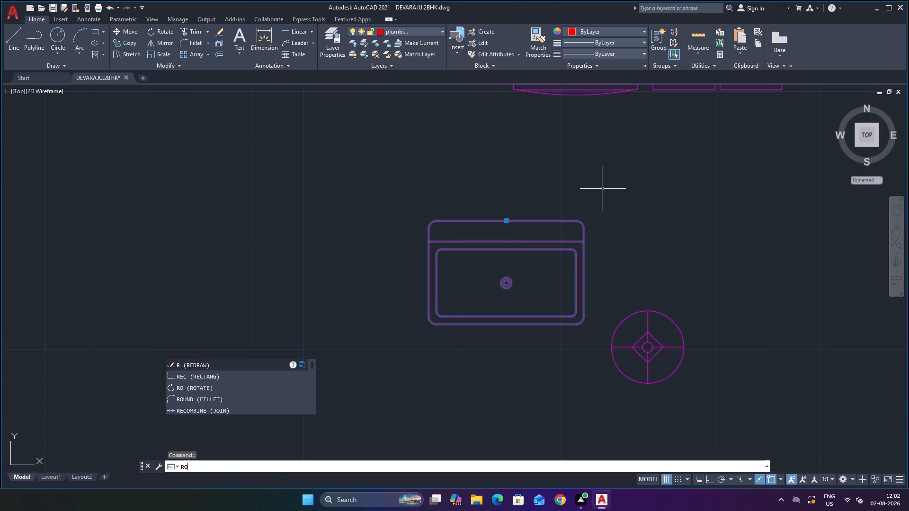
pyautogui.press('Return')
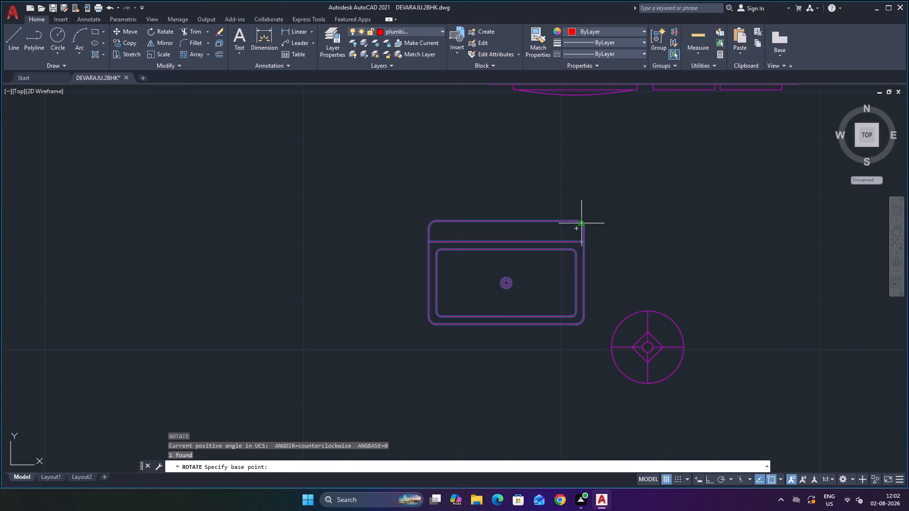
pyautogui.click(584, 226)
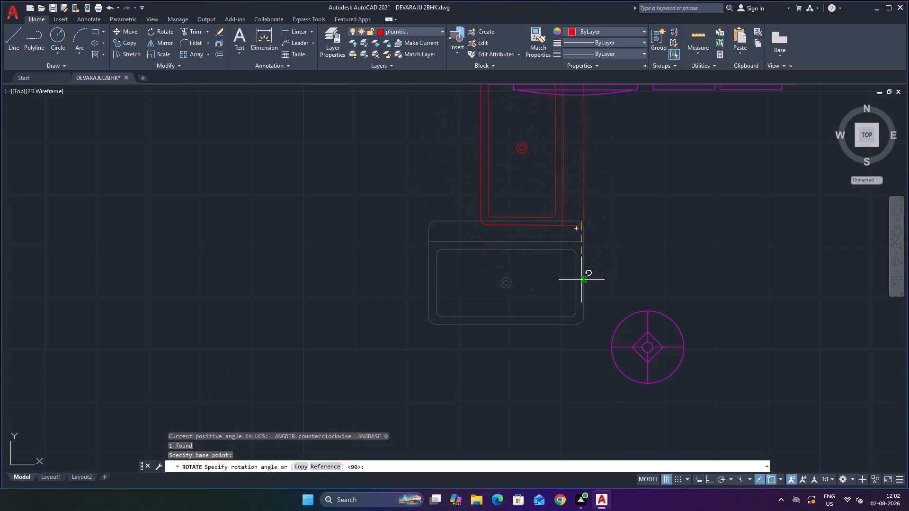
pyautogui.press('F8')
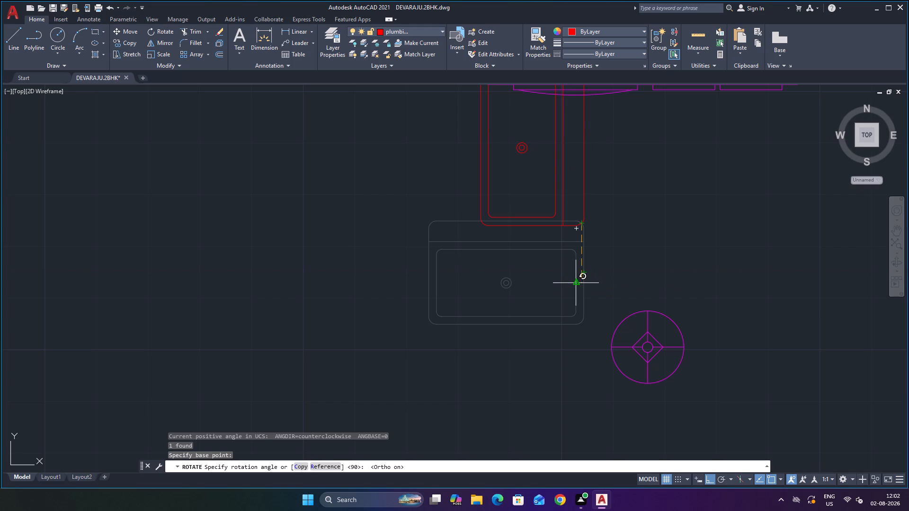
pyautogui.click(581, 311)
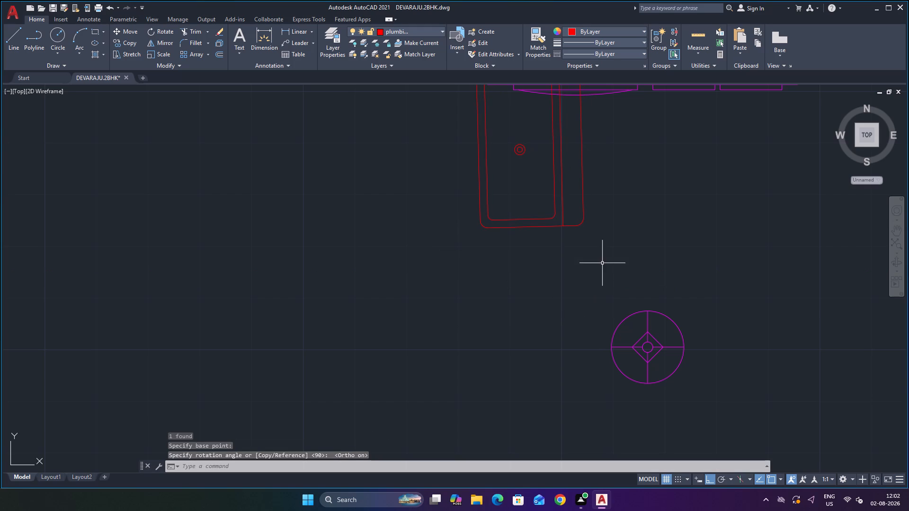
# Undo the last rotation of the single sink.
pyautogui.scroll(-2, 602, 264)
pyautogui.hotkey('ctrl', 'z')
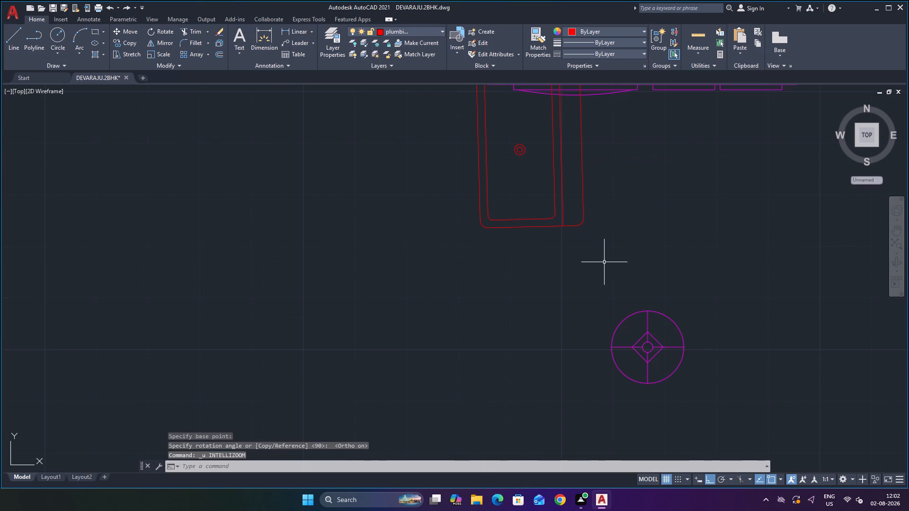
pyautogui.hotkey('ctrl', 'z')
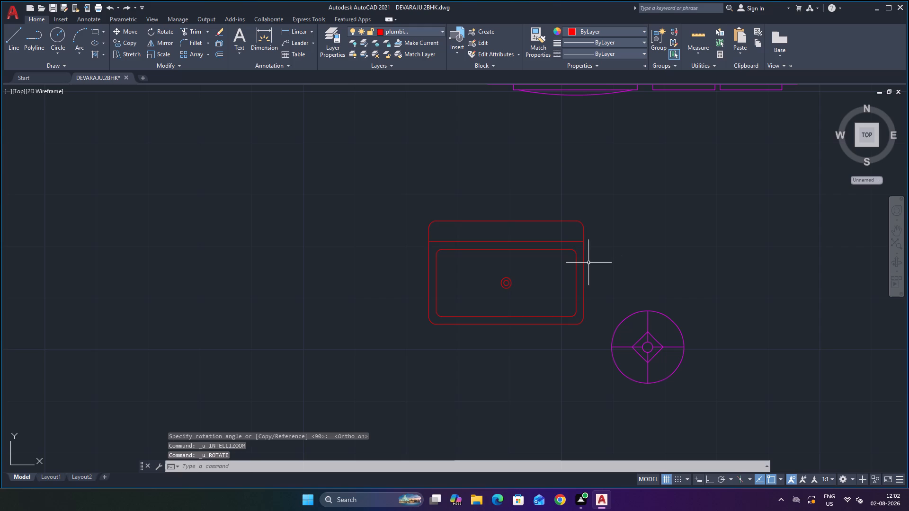
# Rotate the single sink 90 degrees about the lower end of its right edge.
pyautogui.click(583, 270)
pyautogui.press('r')
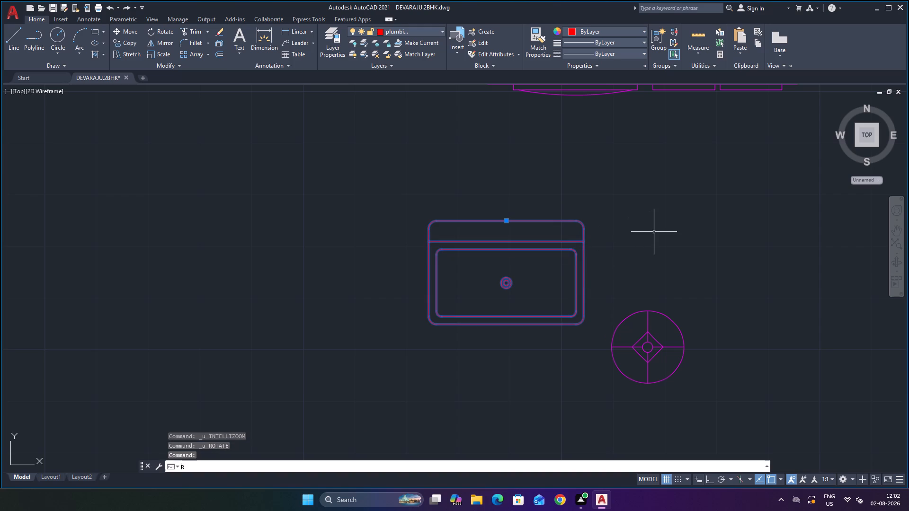
pyautogui.press('o')
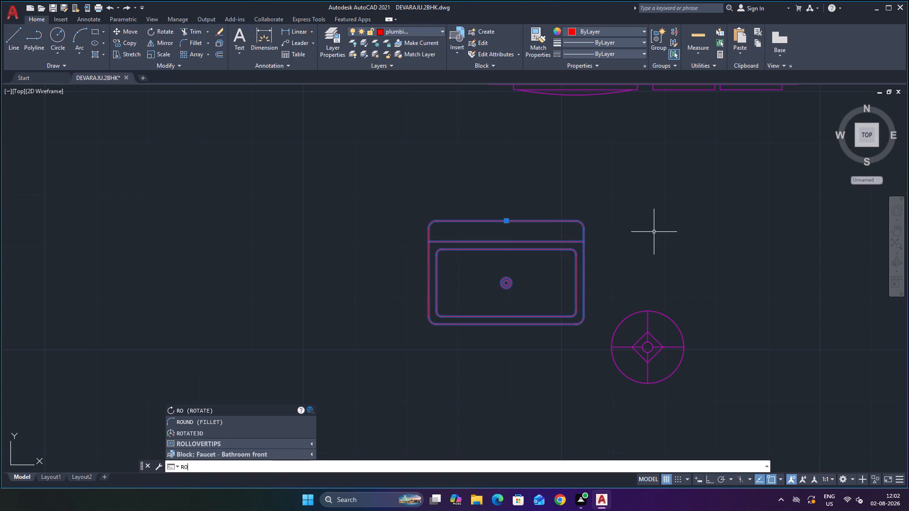
pyautogui.press('Return')
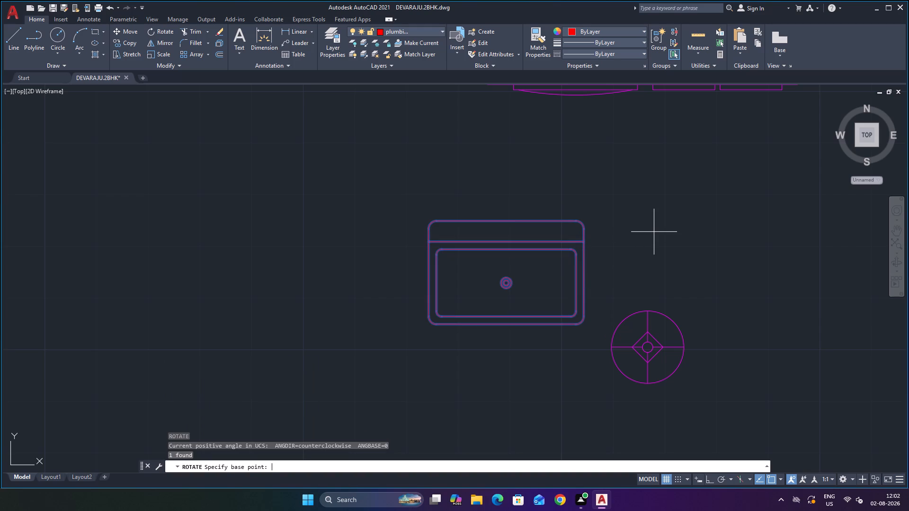
pyautogui.click(583, 317)
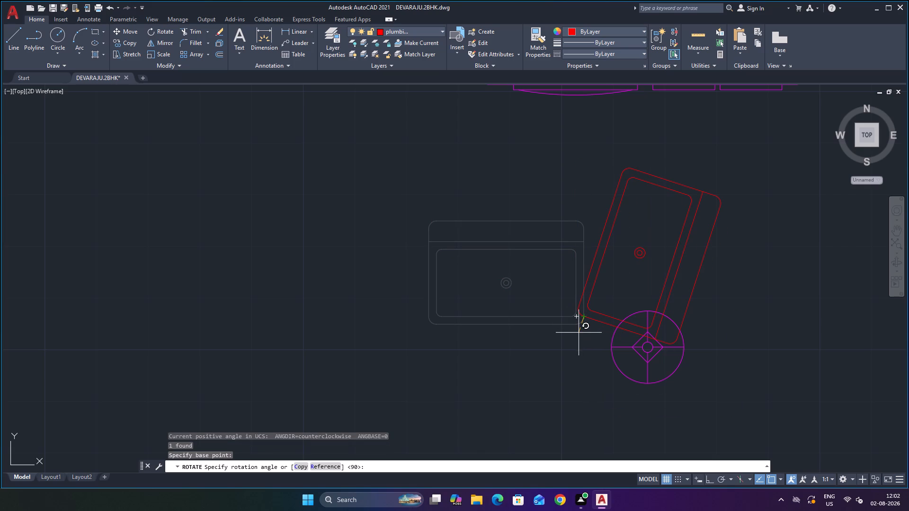
pyautogui.press('9')
pyautogui.press('0')
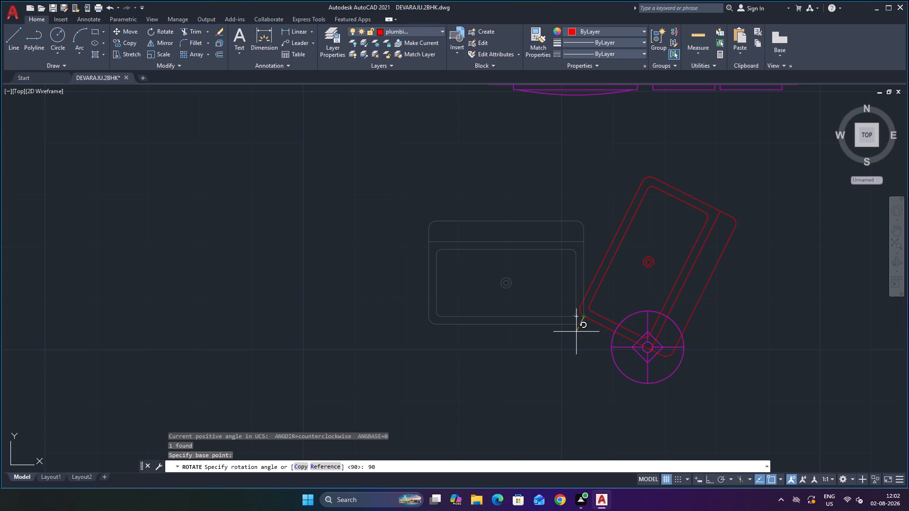
pyautogui.press('Return')
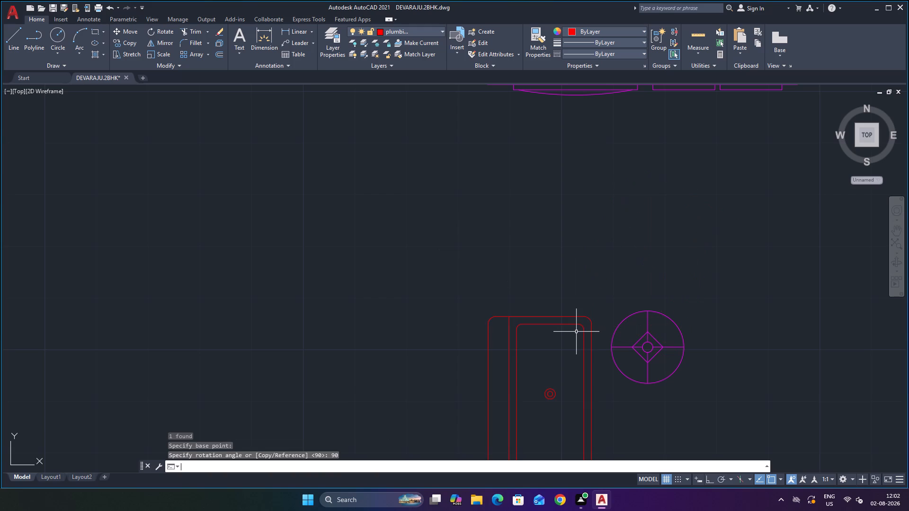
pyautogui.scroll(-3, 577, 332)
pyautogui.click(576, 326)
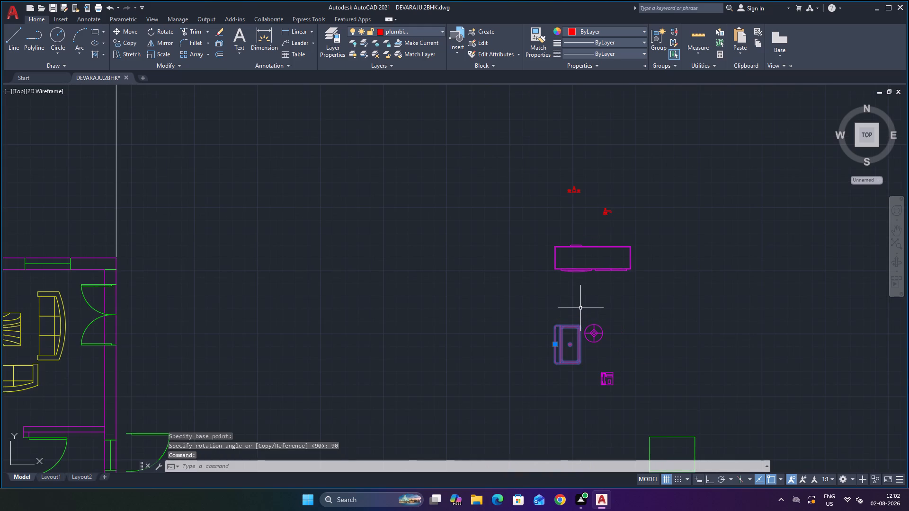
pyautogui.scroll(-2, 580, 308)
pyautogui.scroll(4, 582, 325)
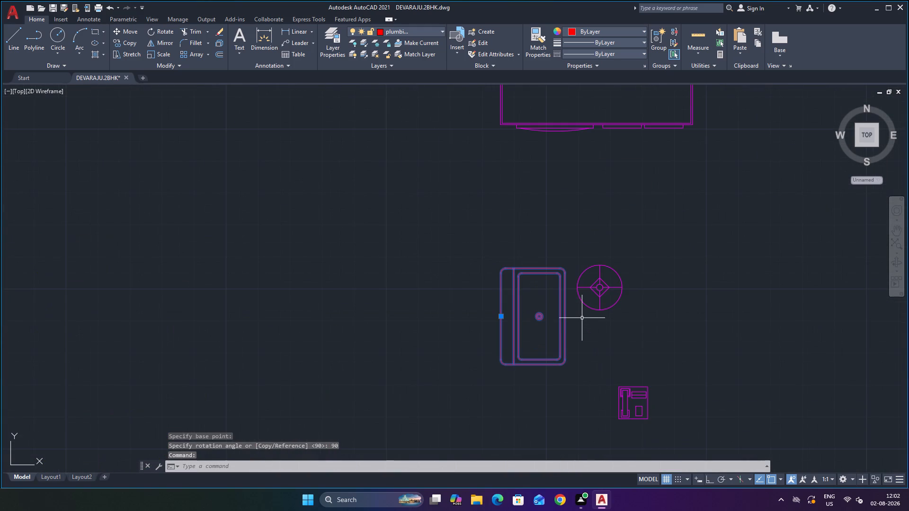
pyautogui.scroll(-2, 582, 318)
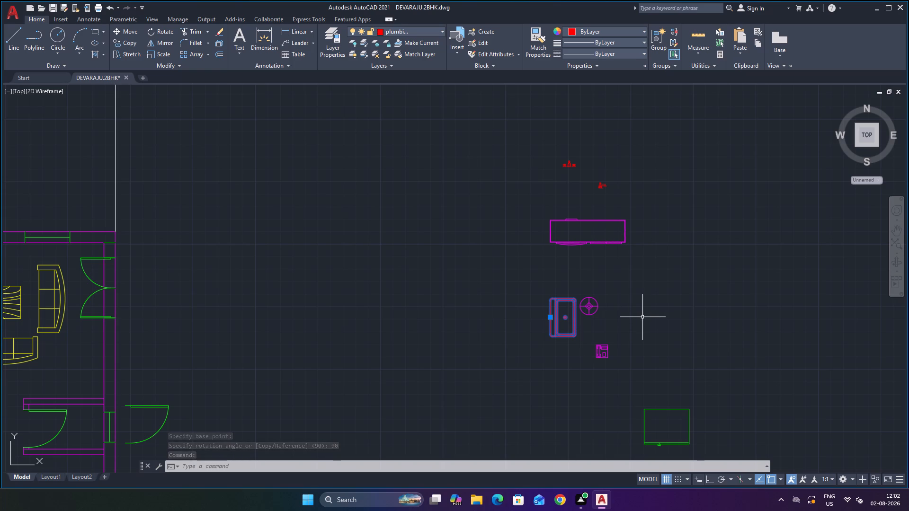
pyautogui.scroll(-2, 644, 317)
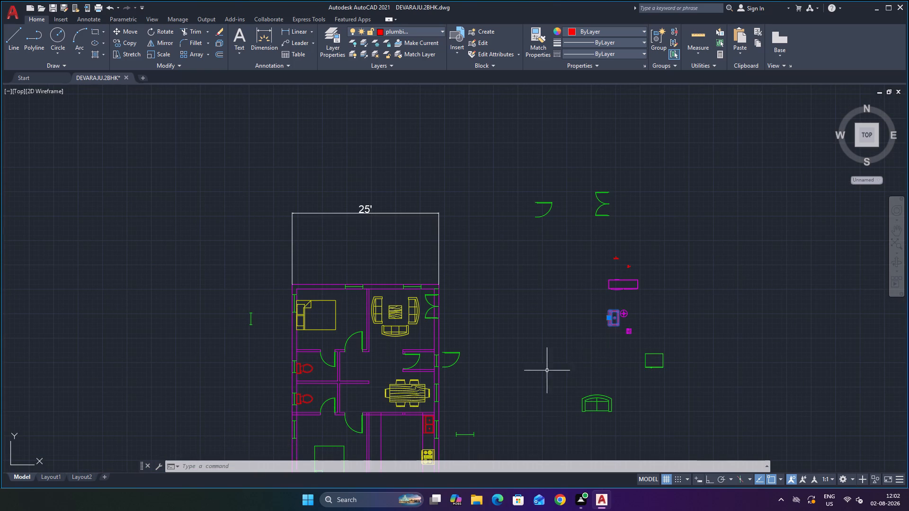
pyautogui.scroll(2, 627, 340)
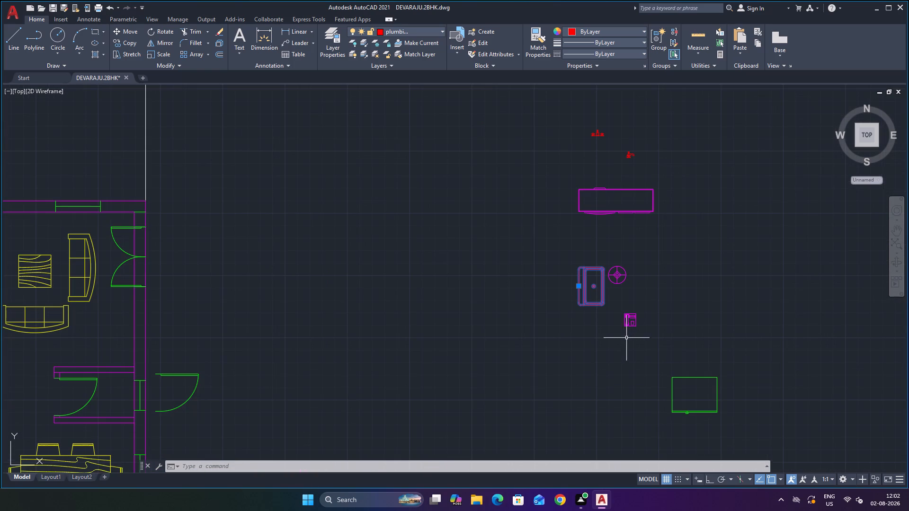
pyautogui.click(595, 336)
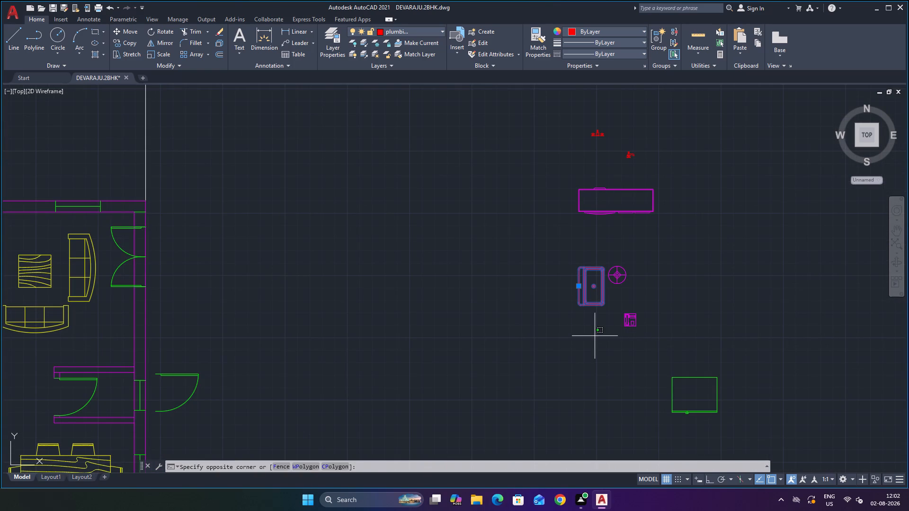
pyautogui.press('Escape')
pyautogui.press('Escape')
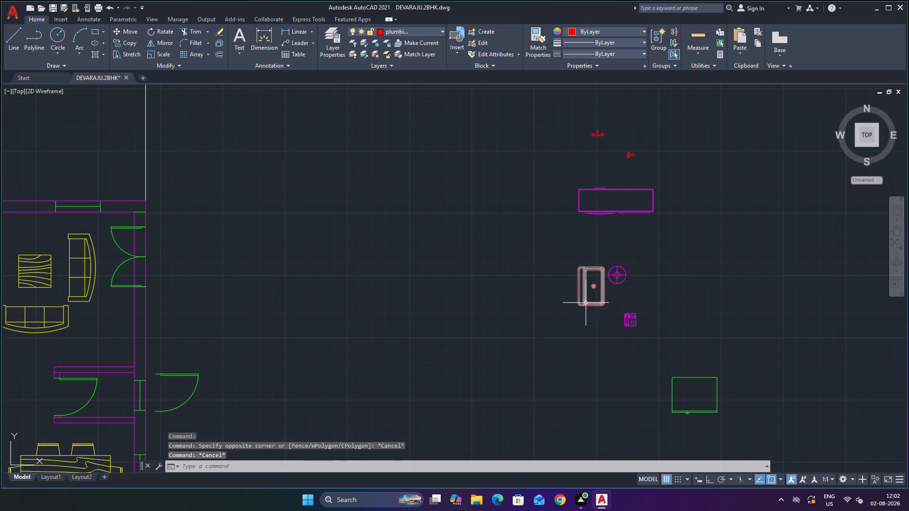
# Rotate the single sink another 90 degrees about its lower-left corner with Ortho on, so its back edge faces down.
pyautogui.click(584, 299)
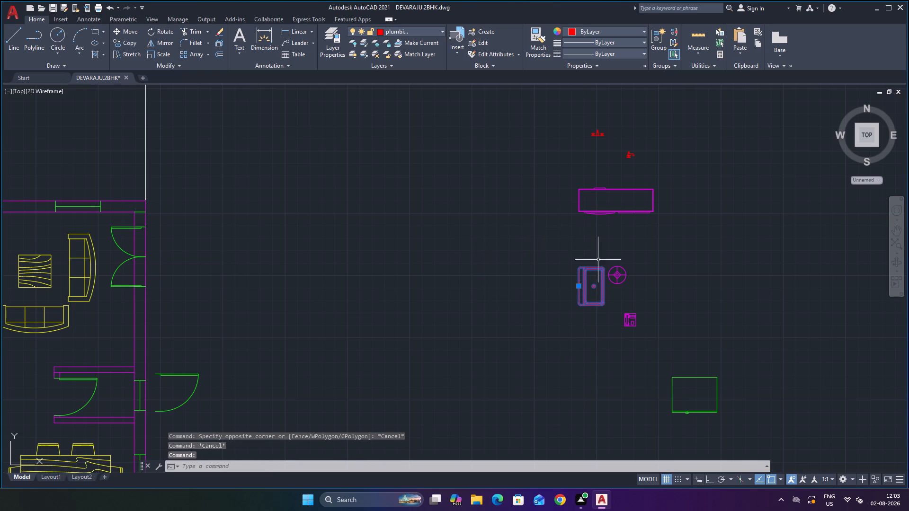
pyautogui.press('r')
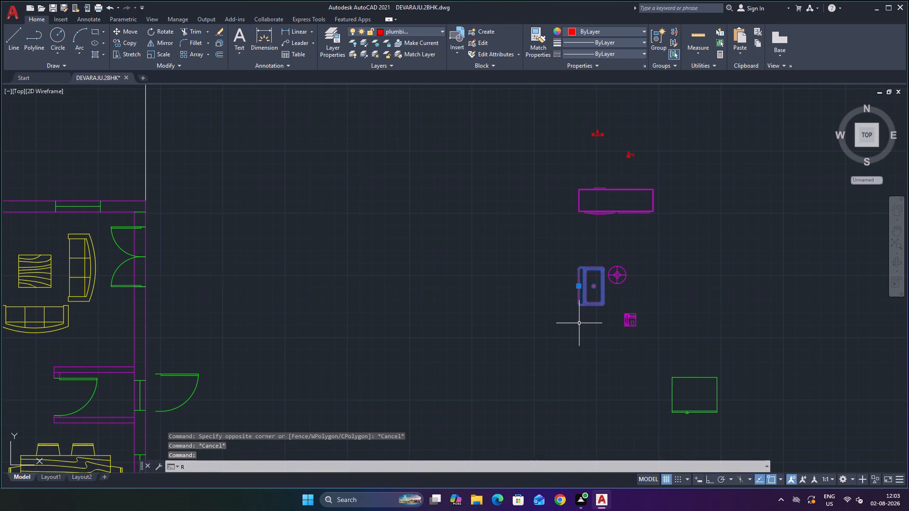
pyautogui.press('o')
pyautogui.press('Return')
pyautogui.scroll(2, 587, 324)
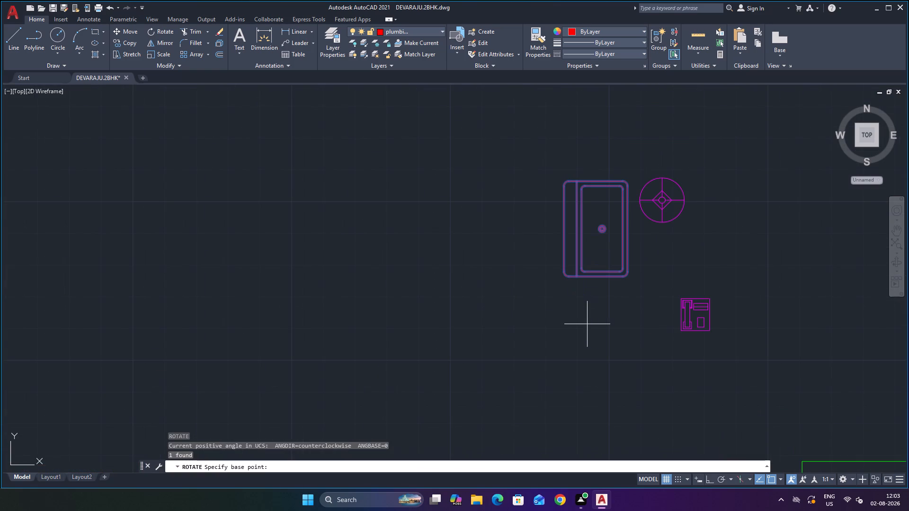
pyautogui.click(563, 269)
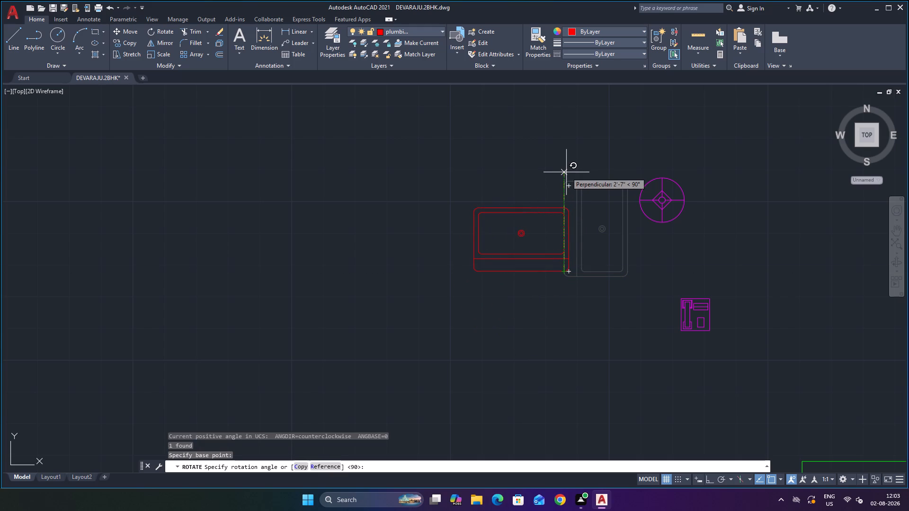
pyautogui.press('F8')
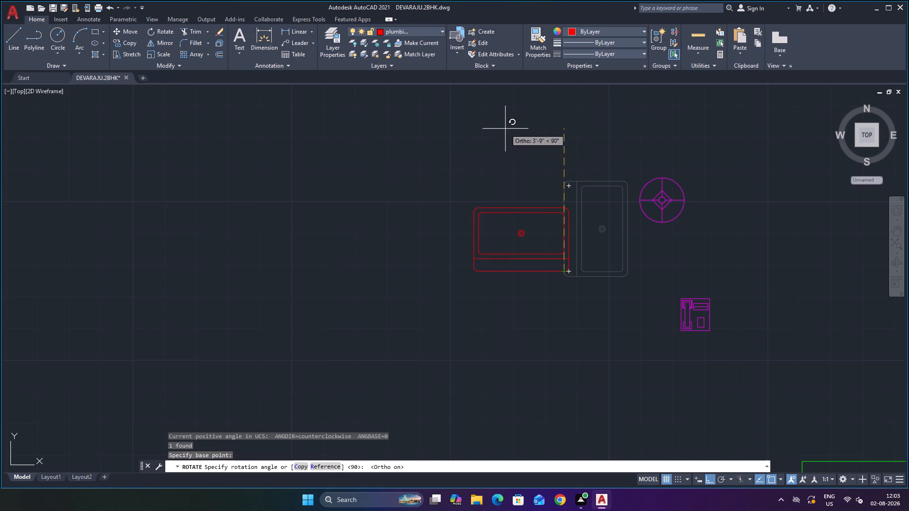
pyautogui.click(522, 121)
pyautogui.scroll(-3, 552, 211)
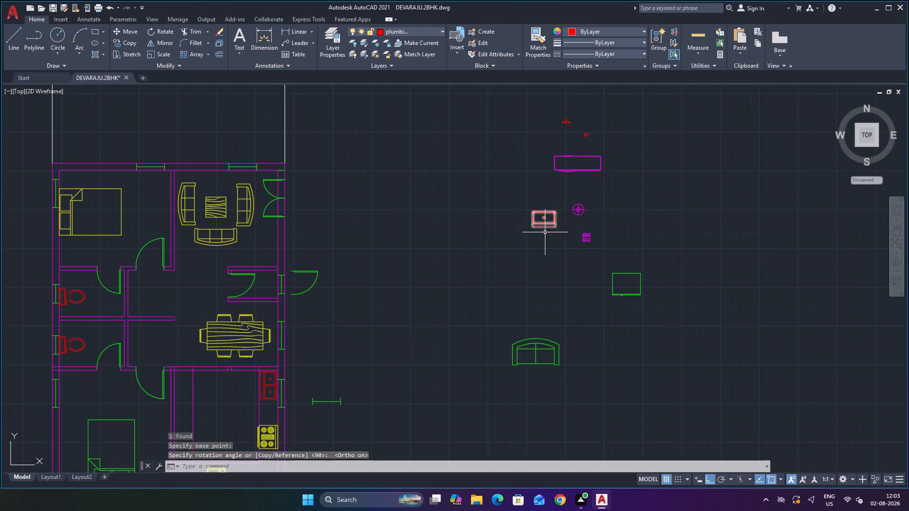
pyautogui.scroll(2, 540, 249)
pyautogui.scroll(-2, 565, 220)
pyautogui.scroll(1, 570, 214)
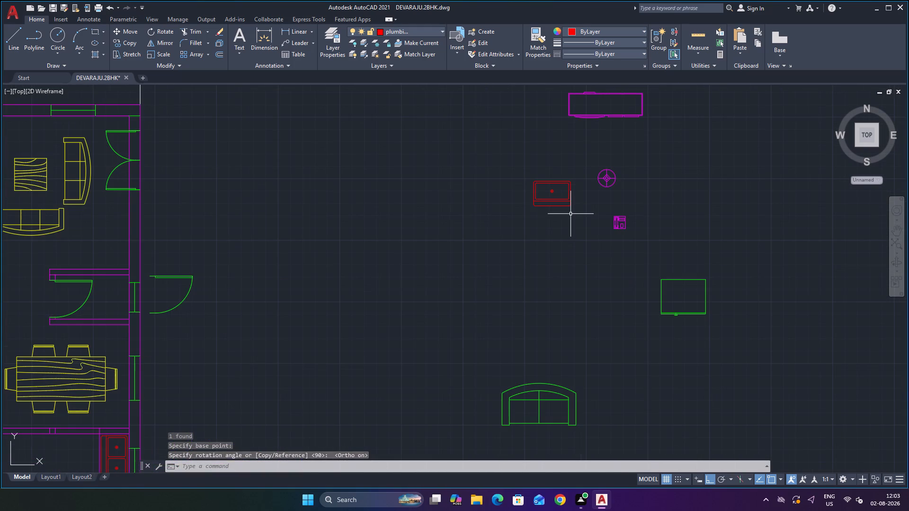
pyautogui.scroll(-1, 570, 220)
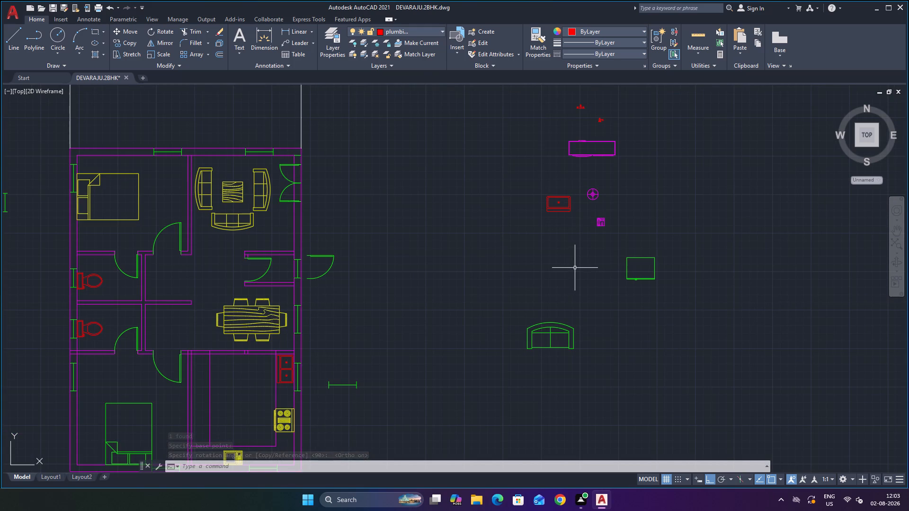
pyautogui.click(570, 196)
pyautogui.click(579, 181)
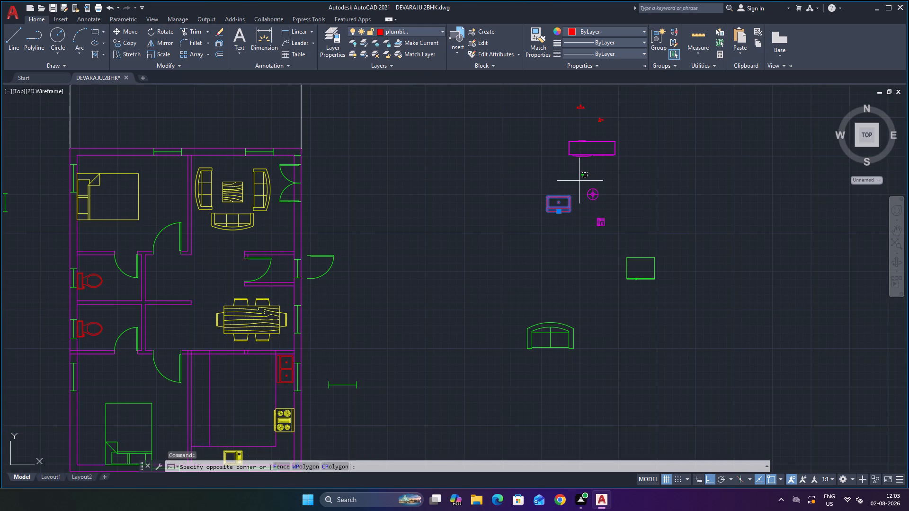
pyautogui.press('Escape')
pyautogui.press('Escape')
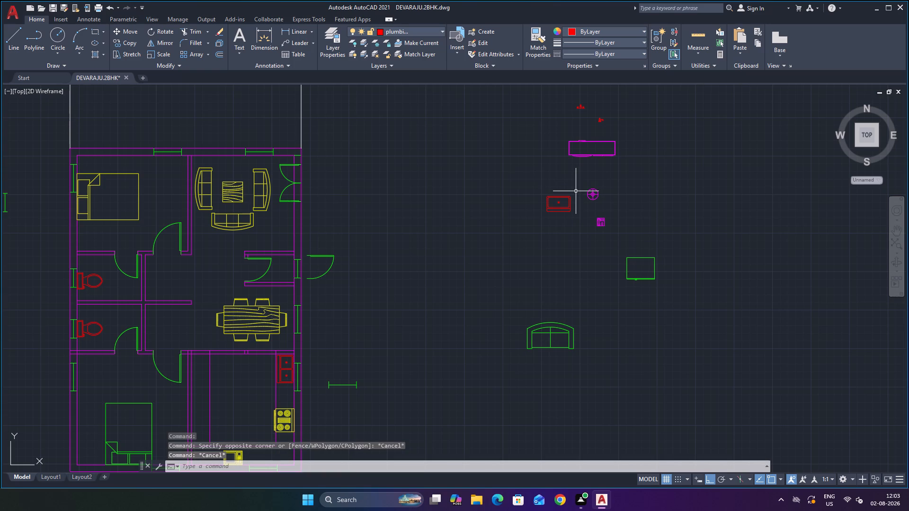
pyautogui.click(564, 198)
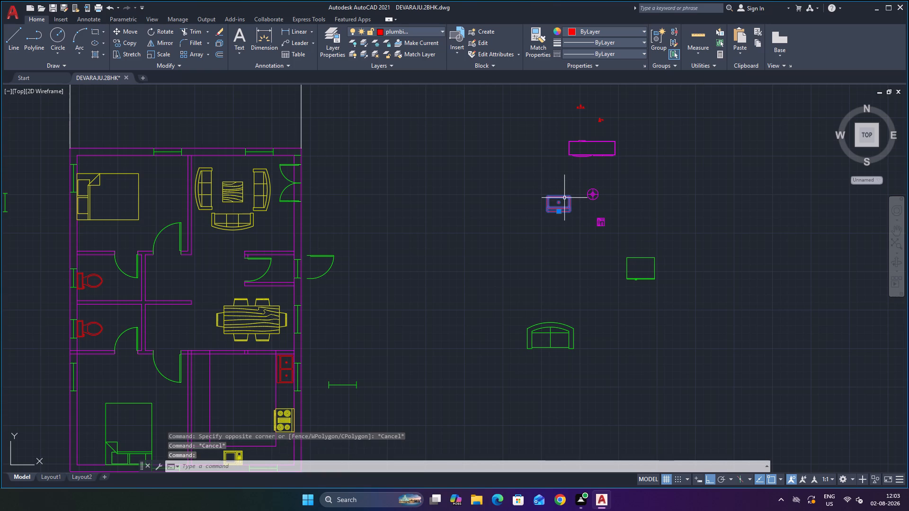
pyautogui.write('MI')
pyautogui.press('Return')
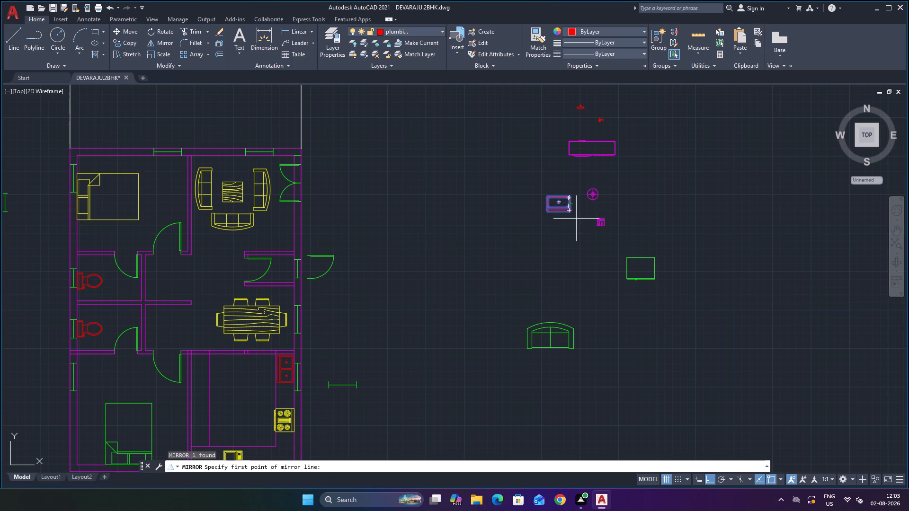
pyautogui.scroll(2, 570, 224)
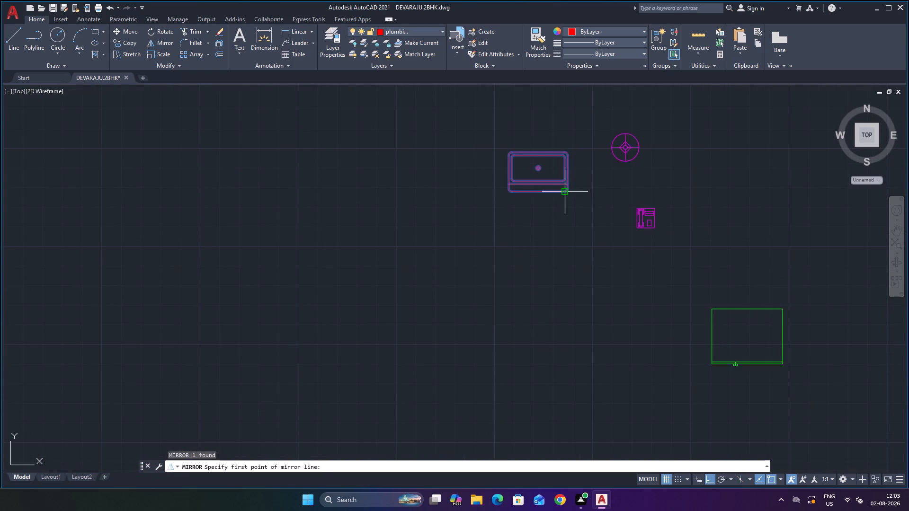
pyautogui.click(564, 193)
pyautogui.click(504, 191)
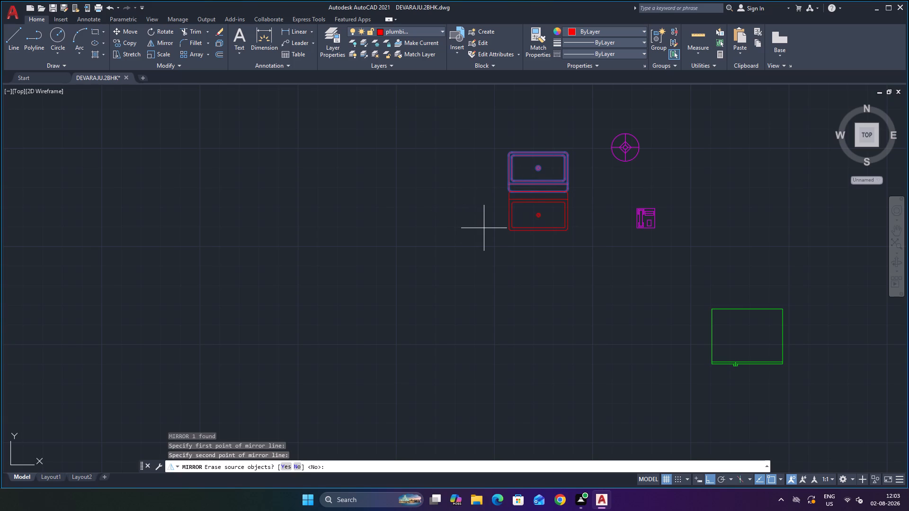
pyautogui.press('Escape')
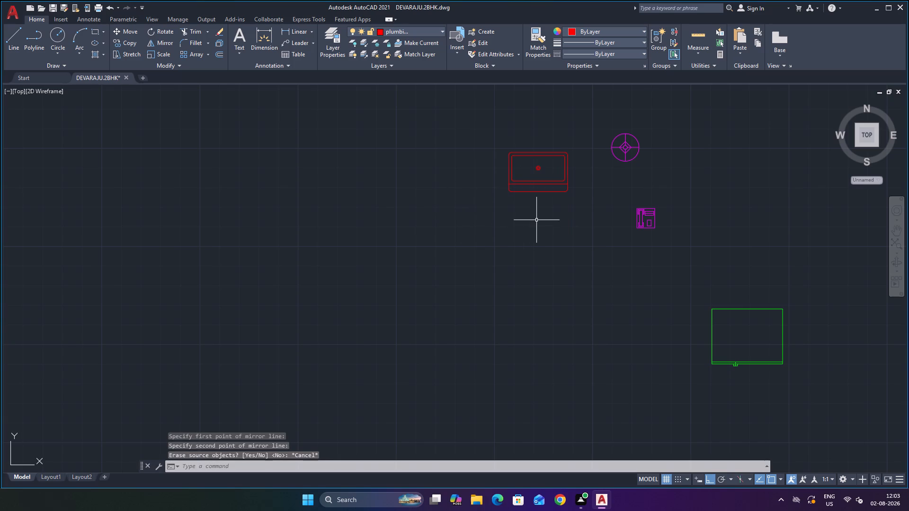
# Mirror the spare single sink across its back edge, keeping the original, to get a second sink facing the opposite way.
pyautogui.click(559, 182)
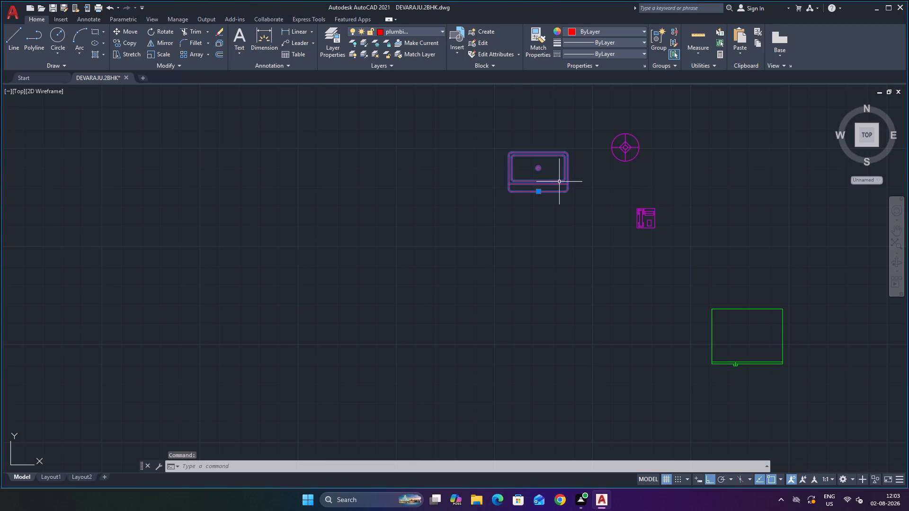
pyautogui.write('MI')
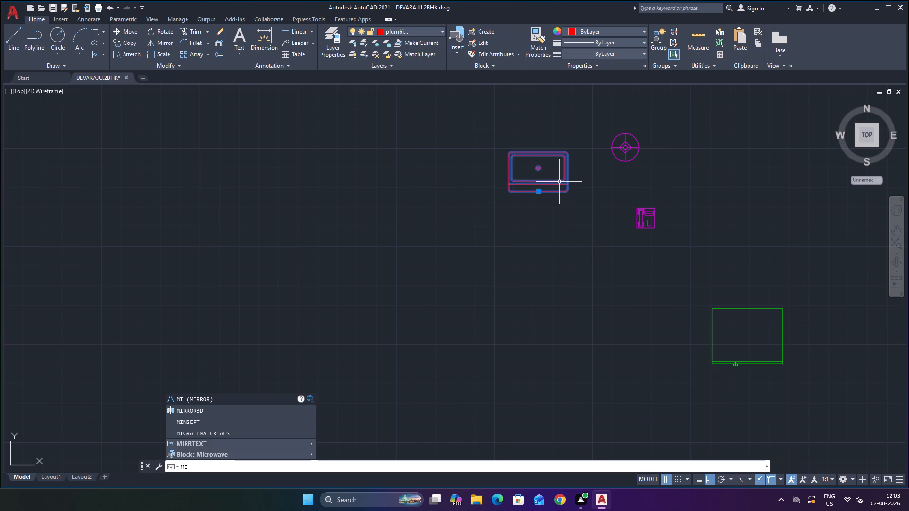
pyautogui.press('Return')
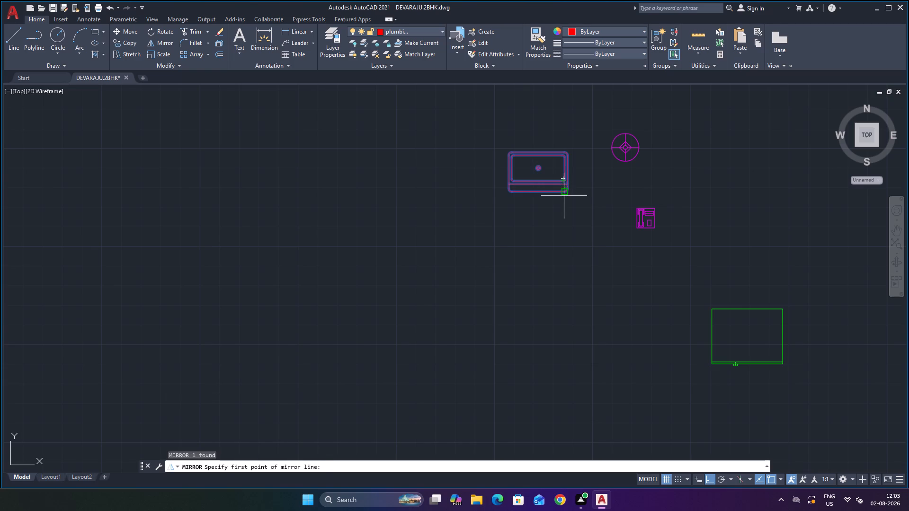
pyautogui.click(562, 194)
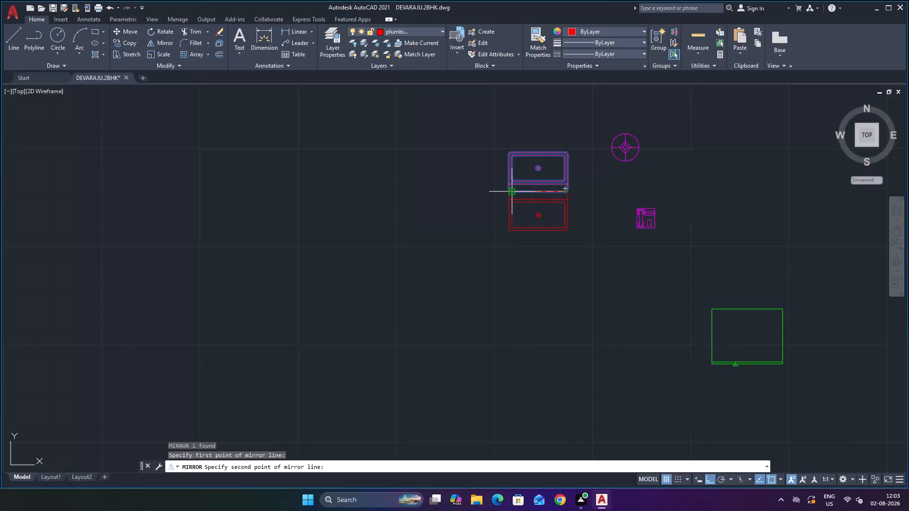
pyautogui.click(509, 194)
pyautogui.press('Return')
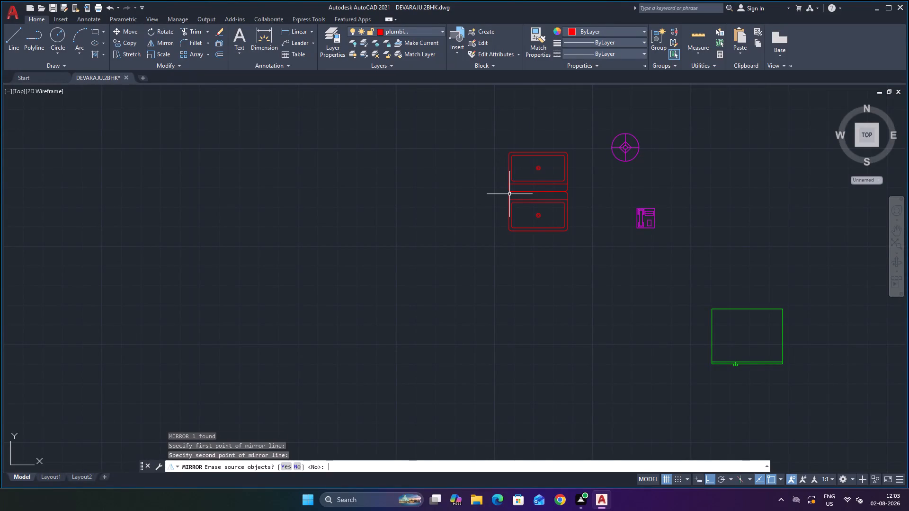
pyautogui.click(509, 194)
pyautogui.scroll(-2, 504, 240)
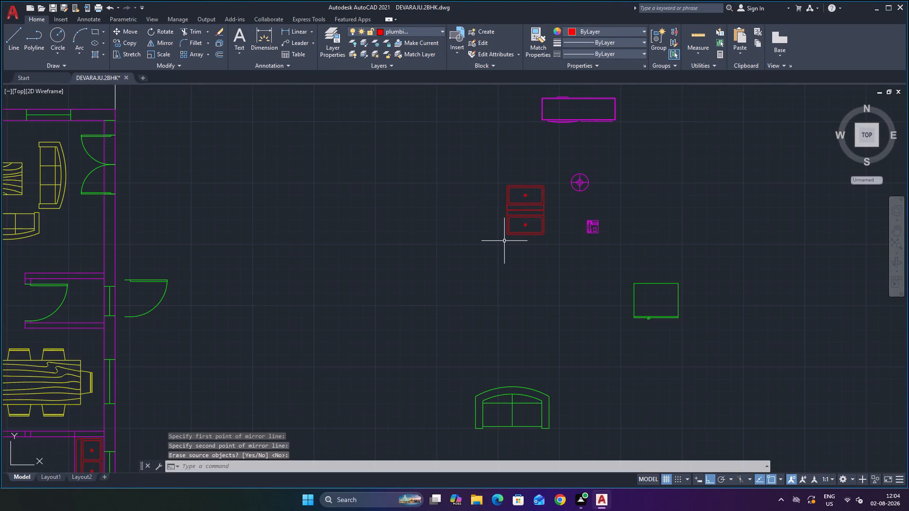
pyautogui.press('Escape')
# With Ortho off, move the mirrored sink into the lower toilet, its back against the shared partition wall beside the corner near the door.
pyautogui.click(507, 236)
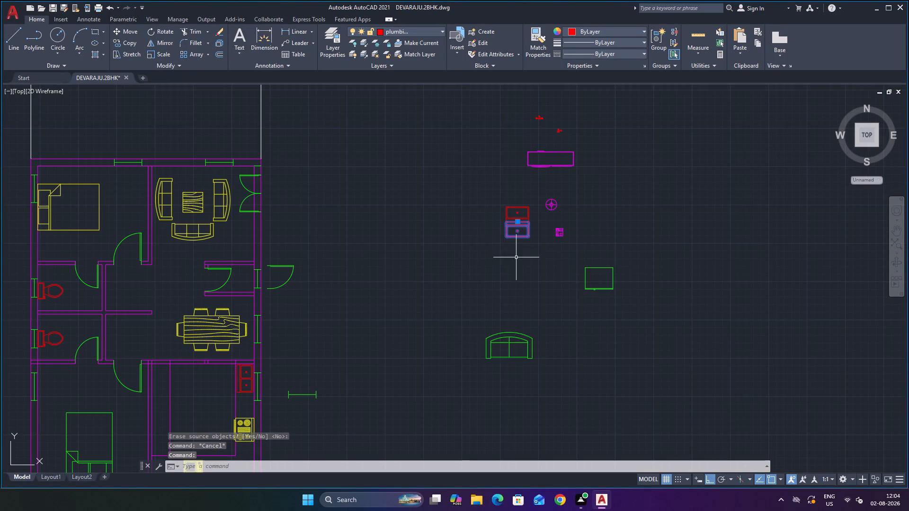
pyautogui.click(519, 223)
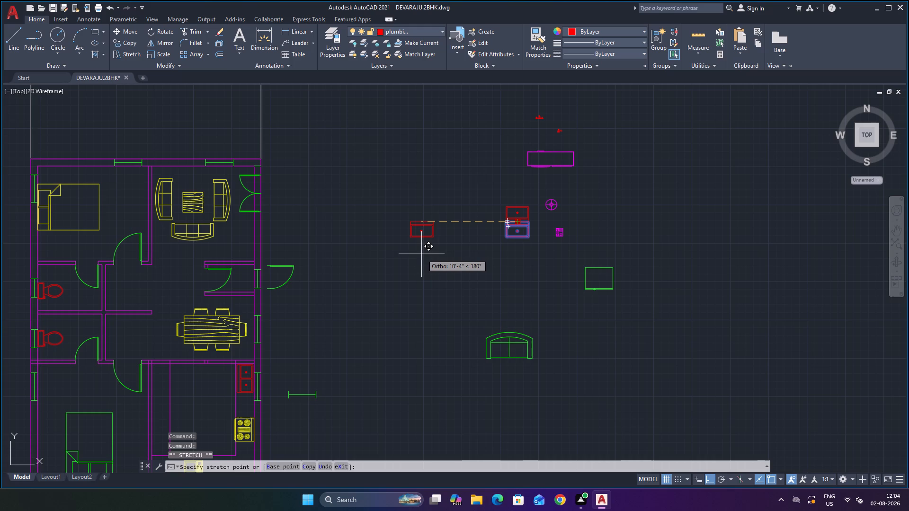
pyautogui.press('F8')
pyautogui.scroll(-2, 385, 284)
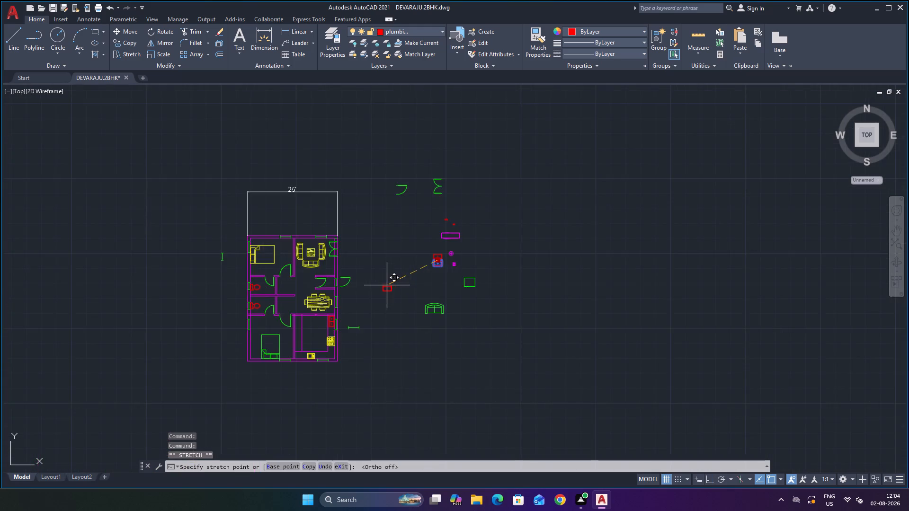
pyautogui.scroll(4, 387, 285)
pyautogui.scroll(-3, 405, 250)
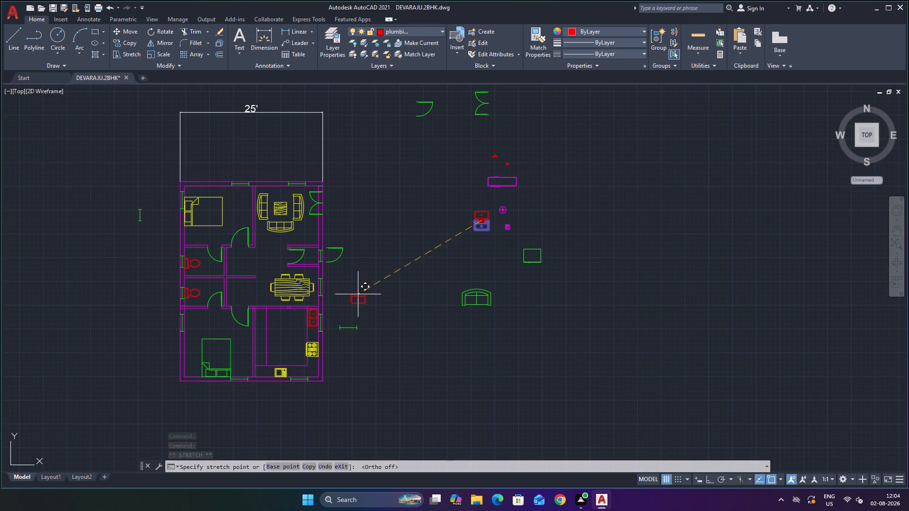
pyautogui.scroll(2, 202, 290)
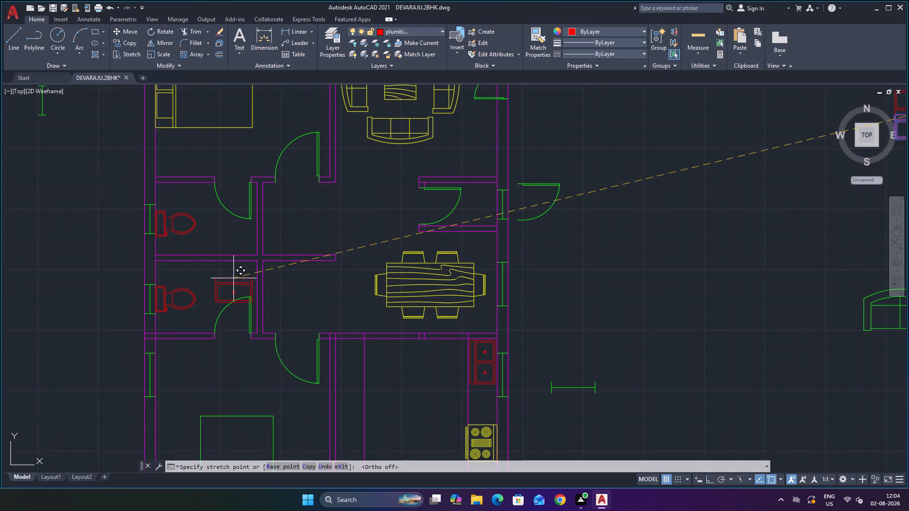
pyautogui.scroll(2, 237, 265)
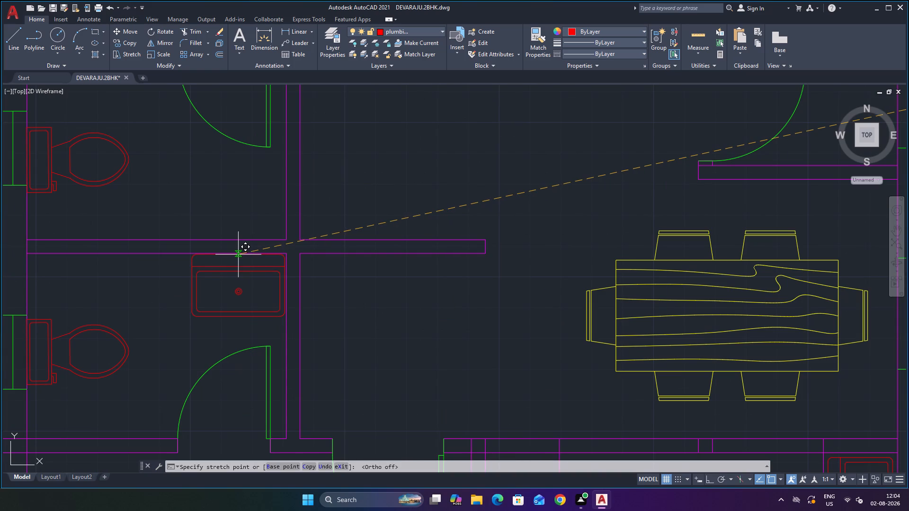
pyautogui.click(238, 255)
# Move the original single sink into the upper toilet, its back against the shared partition wall, aligned with the sink in the lower toilet.
pyautogui.scroll(-4, 300, 215)
pyautogui.scroll(2, 549, 158)
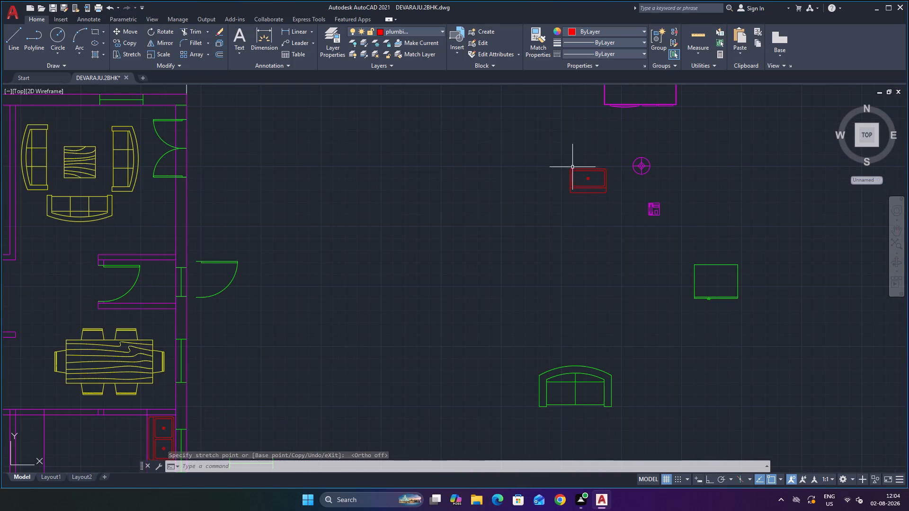
pyautogui.click(591, 187)
pyautogui.click(587, 194)
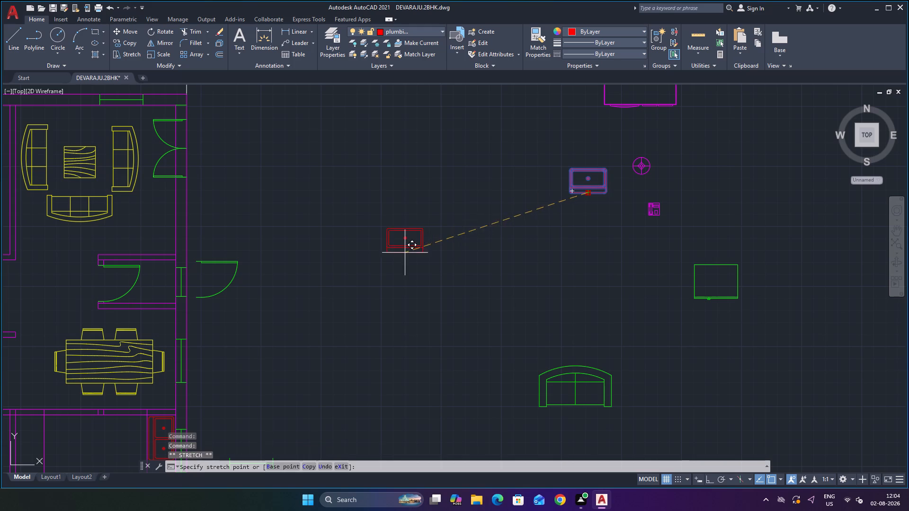
pyautogui.scroll(-3, 409, 247)
pyautogui.scroll(2, 309, 283)
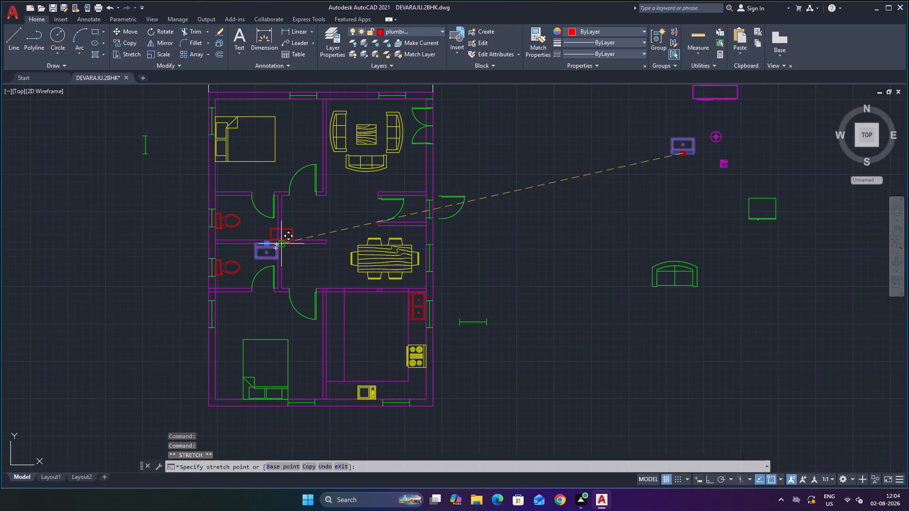
pyautogui.scroll(2, 259, 236)
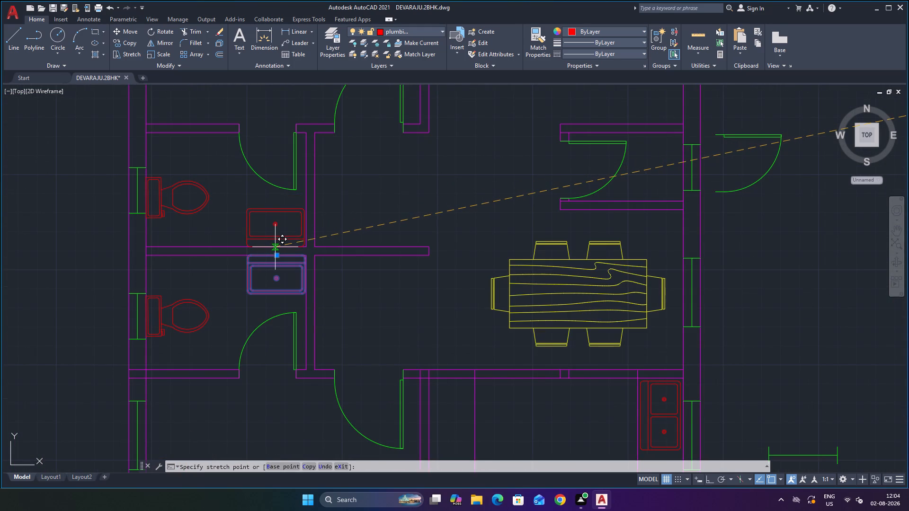
pyautogui.click(276, 247)
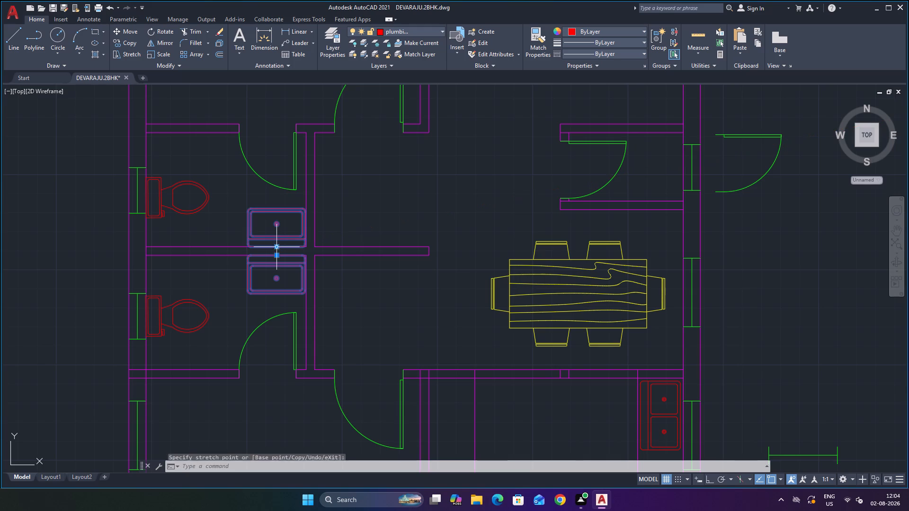
pyautogui.scroll(-2, 370, 216)
pyautogui.press('Escape')
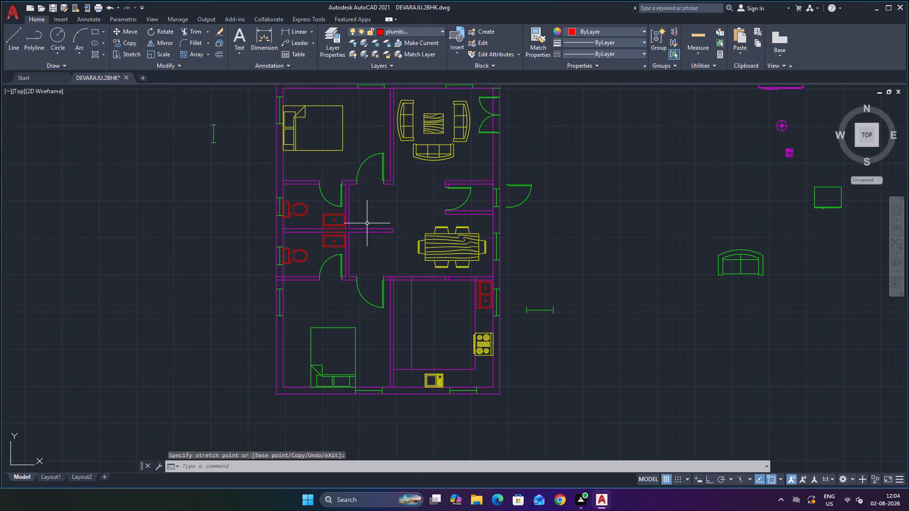
# Examine the spare blocks outside the plan, including the two faucets, and the fixture layout of the two toilets.
pyautogui.scroll(2, 373, 208)
pyautogui.scroll(-3, 374, 209)
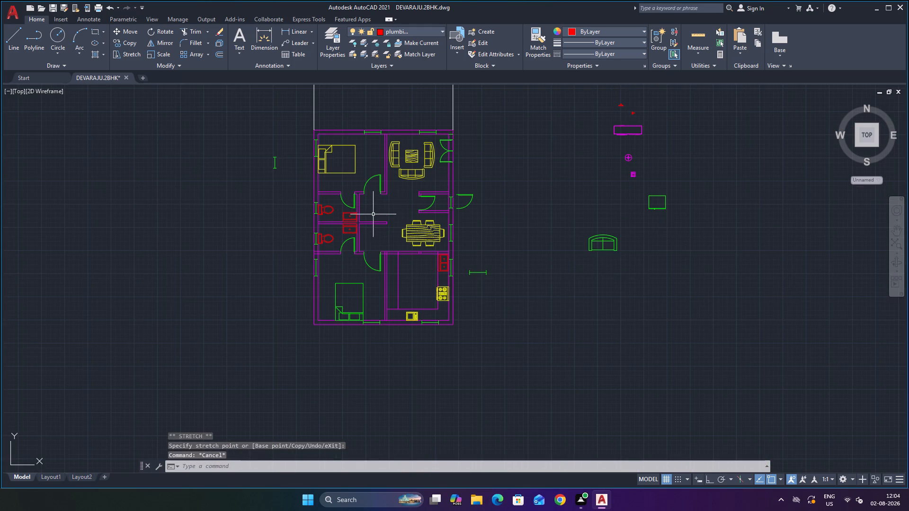
pyautogui.scroll(-2, 492, 174)
pyautogui.scroll(3, 576, 149)
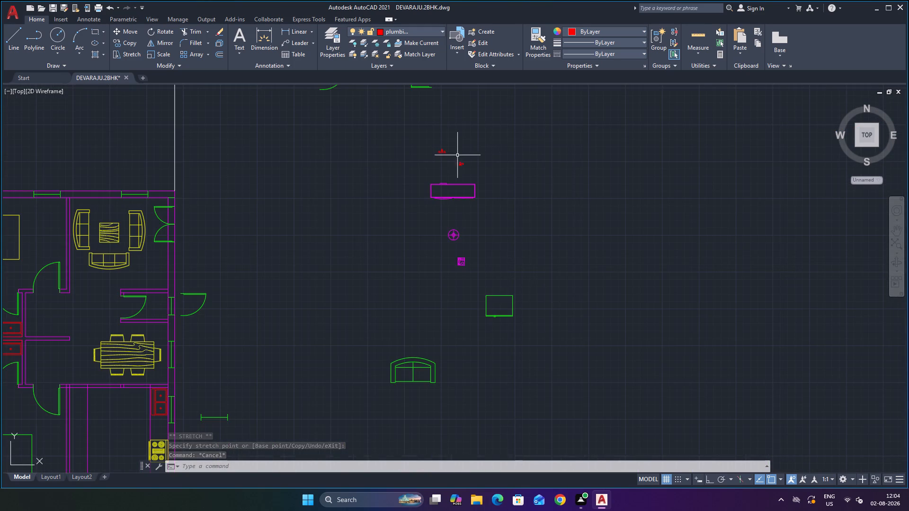
pyautogui.scroll(3, 460, 154)
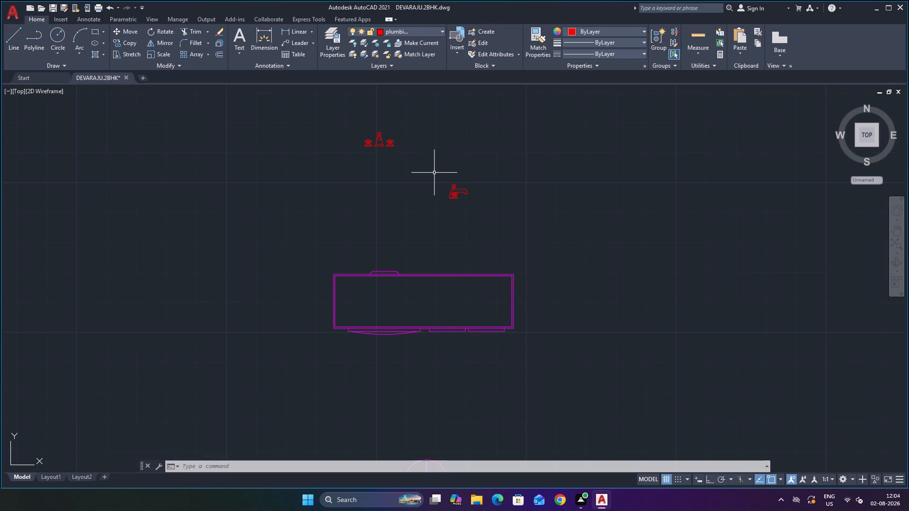
pyautogui.scroll(-3, 443, 176)
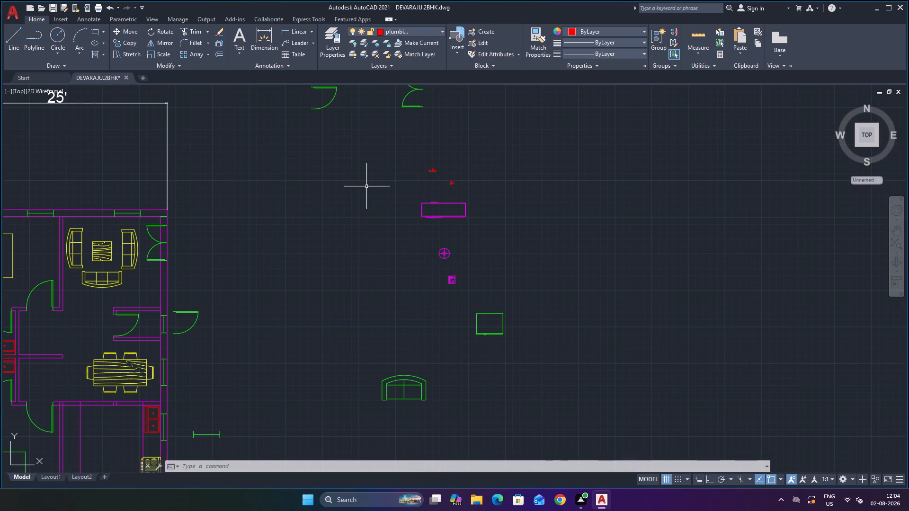
pyautogui.scroll(-2, 398, 169)
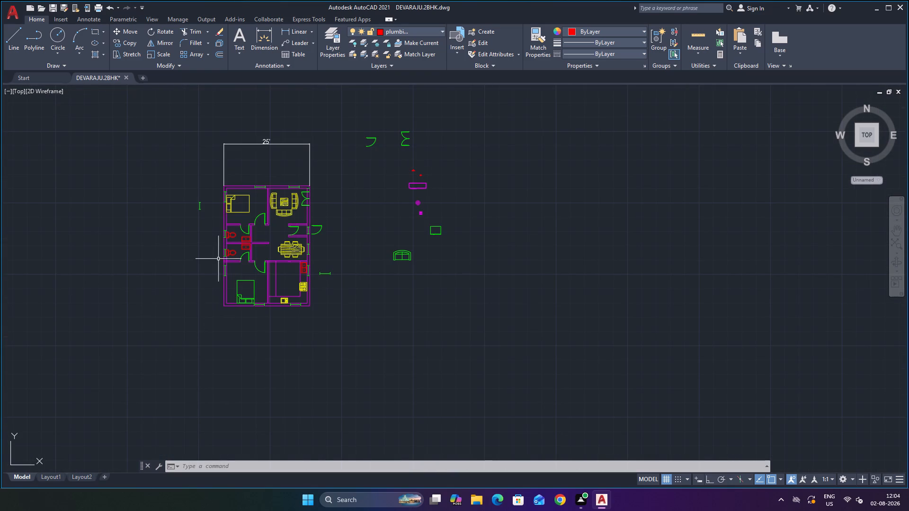
pyautogui.scroll(2, 220, 257)
pyautogui.scroll(1, 245, 221)
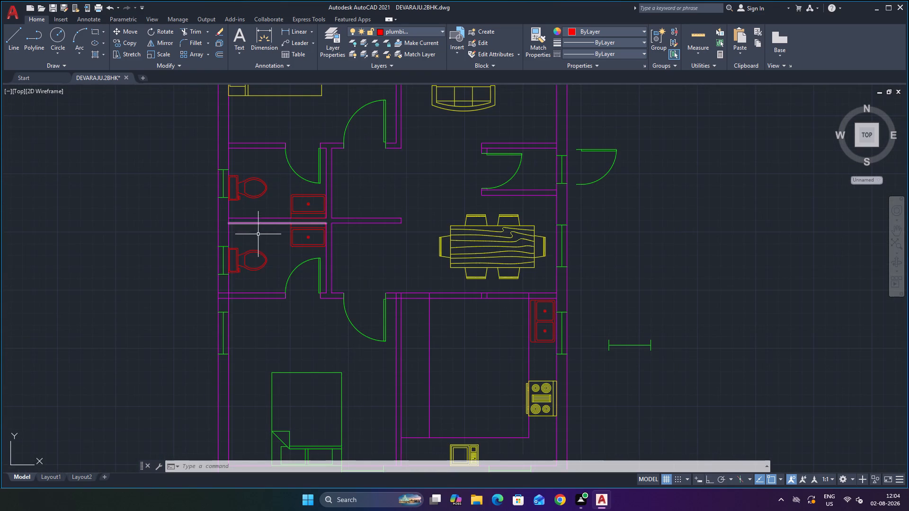
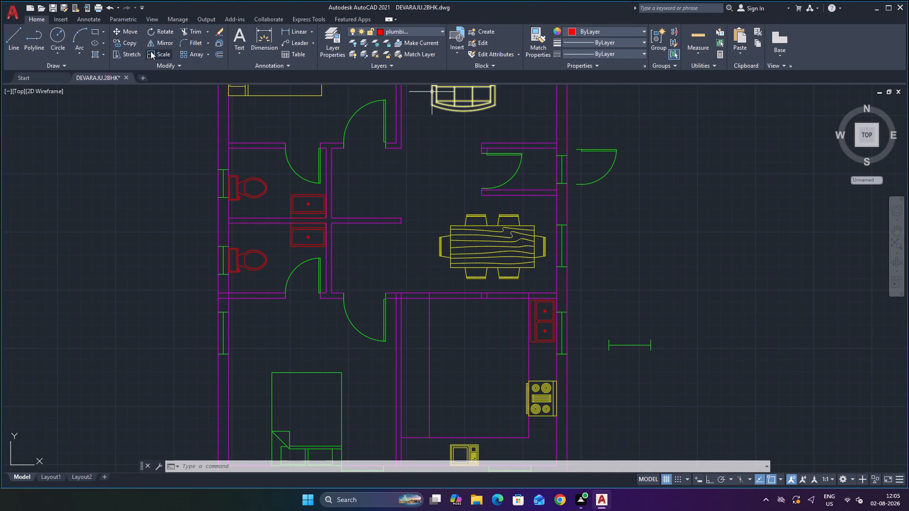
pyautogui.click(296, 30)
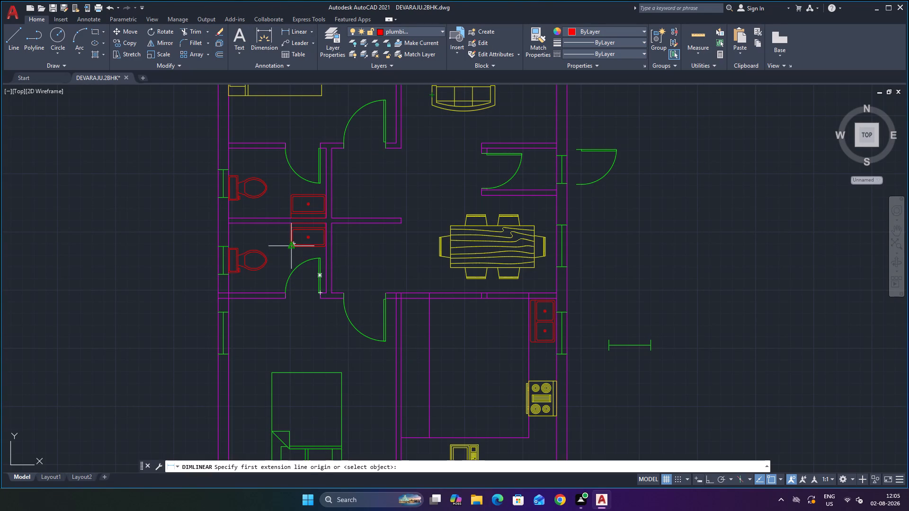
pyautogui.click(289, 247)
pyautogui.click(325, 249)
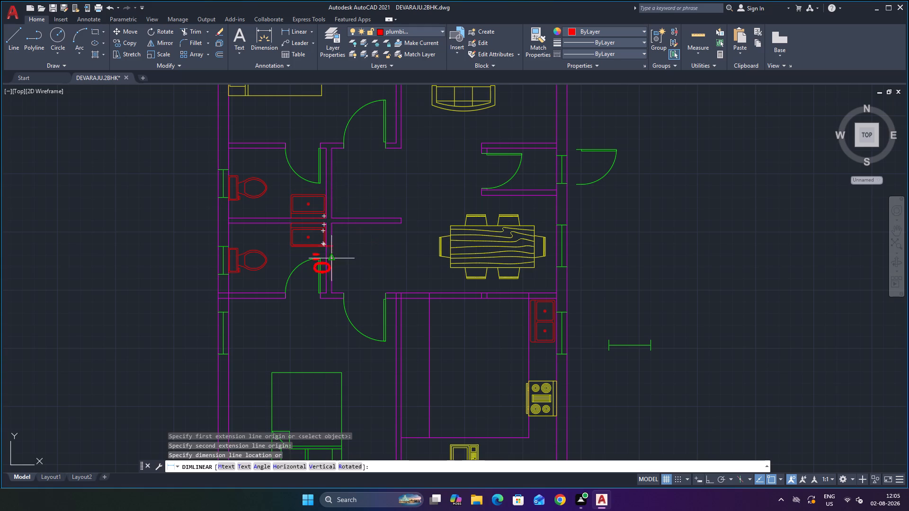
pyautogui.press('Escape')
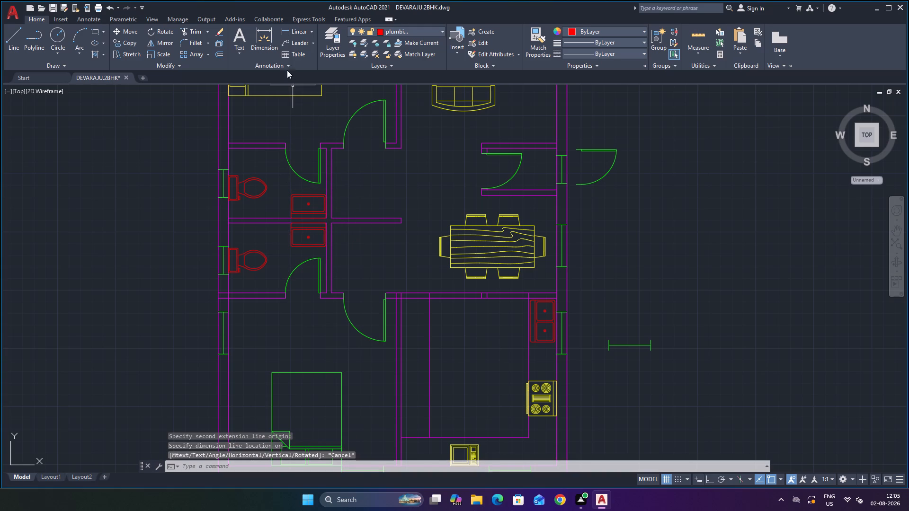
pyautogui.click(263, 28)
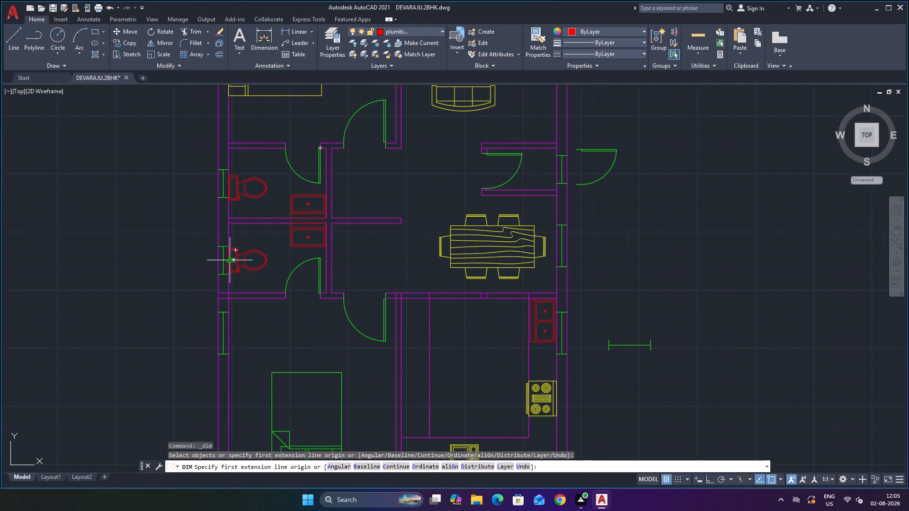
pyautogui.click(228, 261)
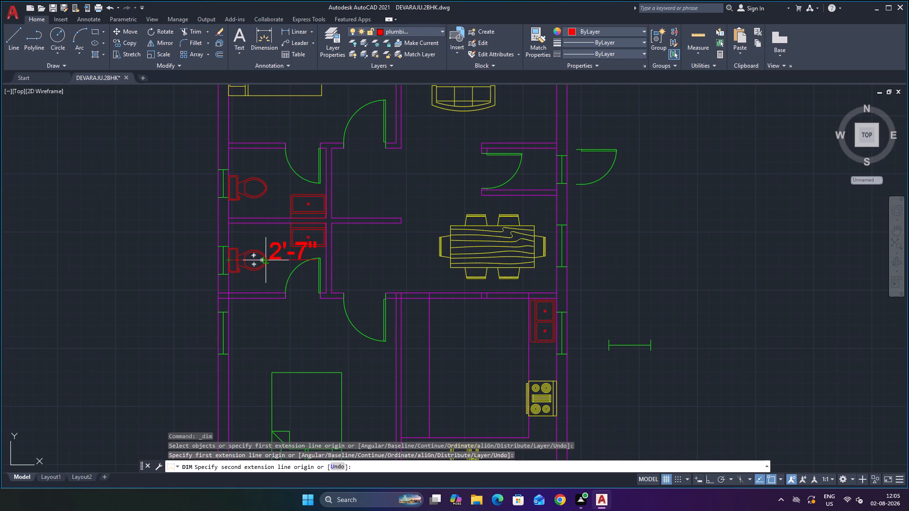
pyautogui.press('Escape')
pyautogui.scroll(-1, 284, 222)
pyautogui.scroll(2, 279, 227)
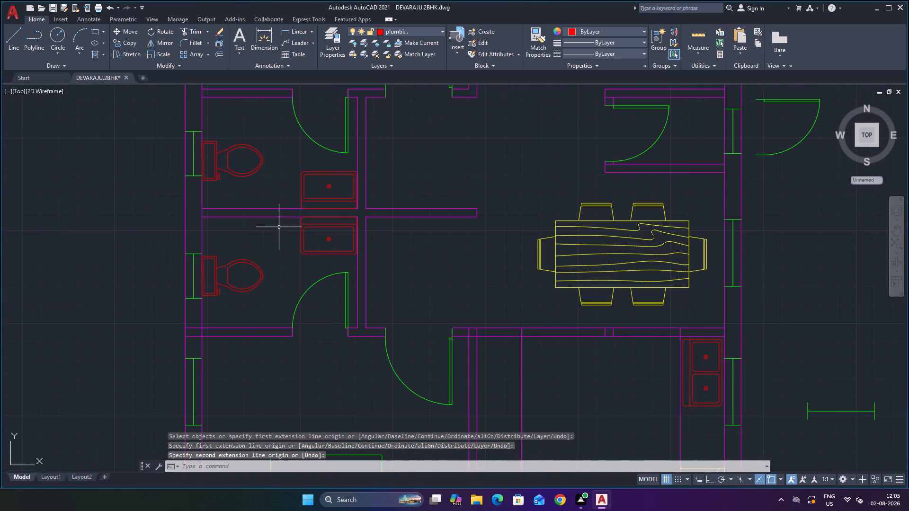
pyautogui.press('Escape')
# Measure the lower toilet's interior width along the shared partition wall with the Dimension command.
pyautogui.click(265, 34)
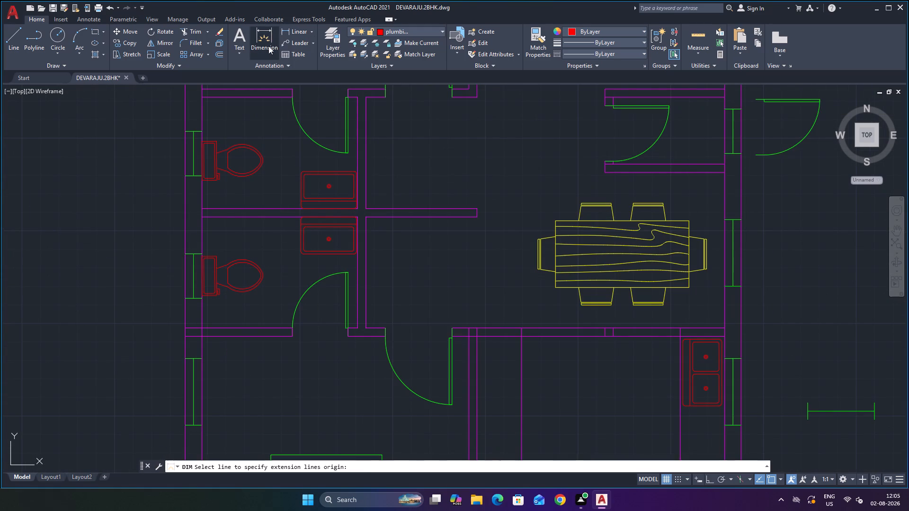
pyautogui.click(200, 217)
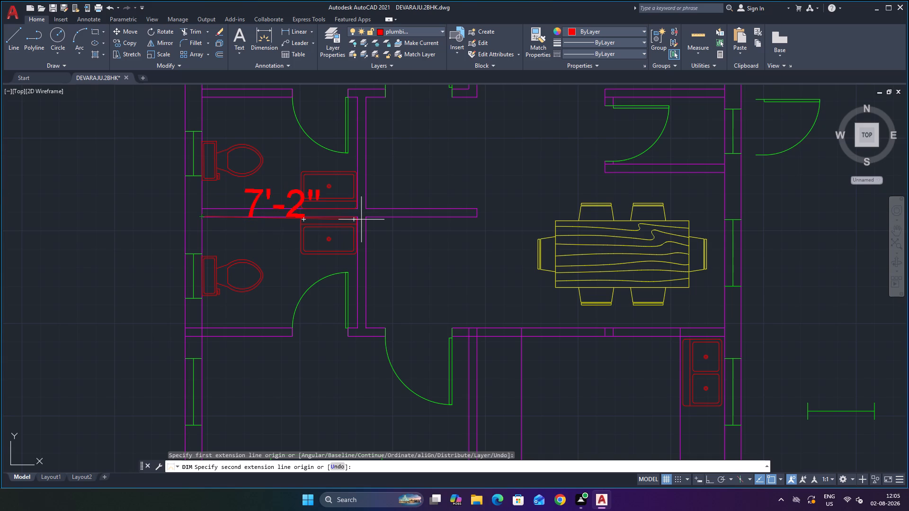
pyautogui.scroll(3, 358, 219)
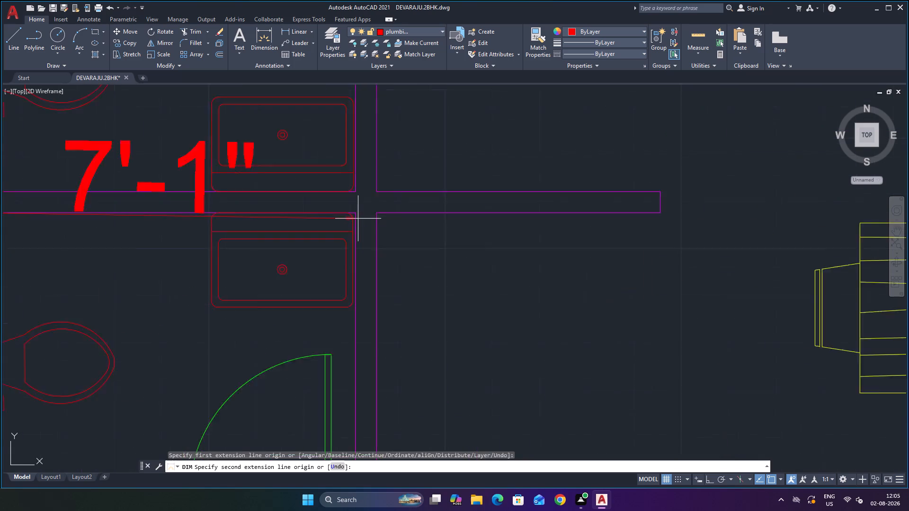
pyautogui.scroll(-2, 352, 209)
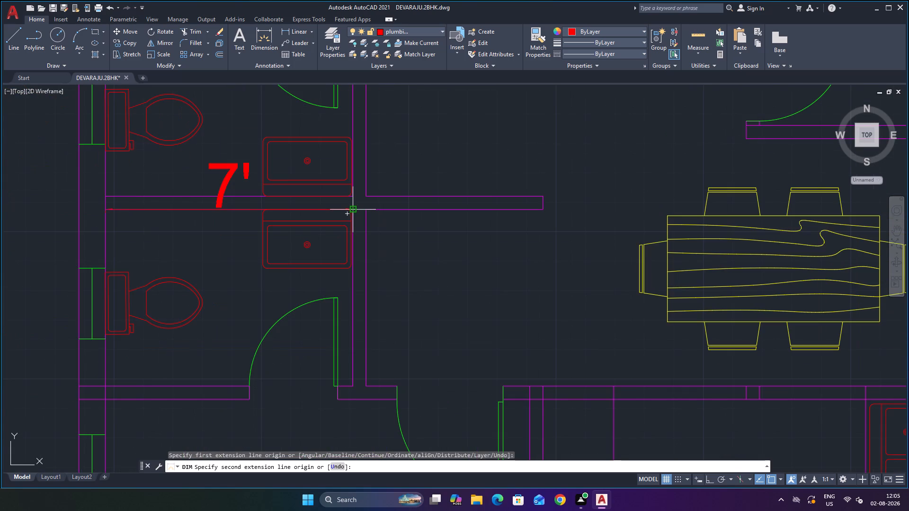
pyautogui.press('Escape')
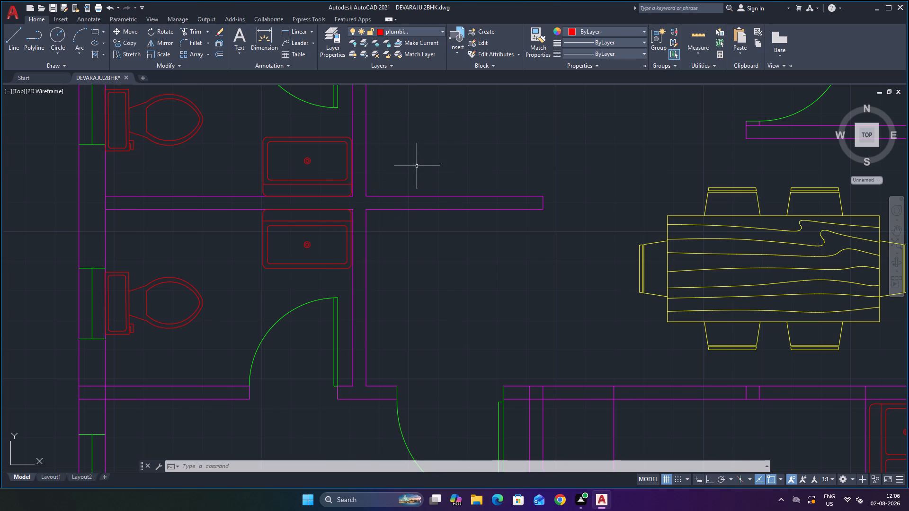
# Move the spare single-spout faucet from outside the plan into the lower toilet, between the WC and the sink near the shared partition wall.
pyautogui.scroll(-1, 418, 166)
pyautogui.scroll(-1, 409, 204)
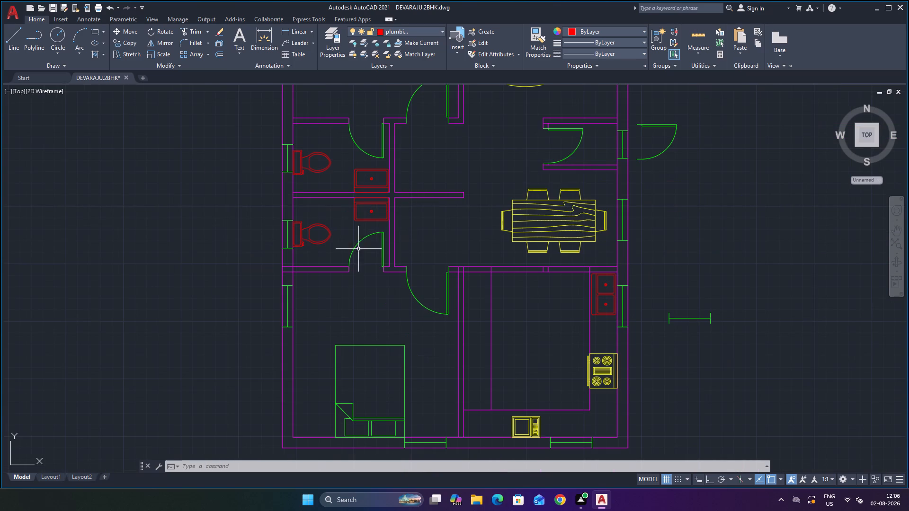
pyautogui.scroll(-1, 355, 220)
pyautogui.scroll(-1, 395, 233)
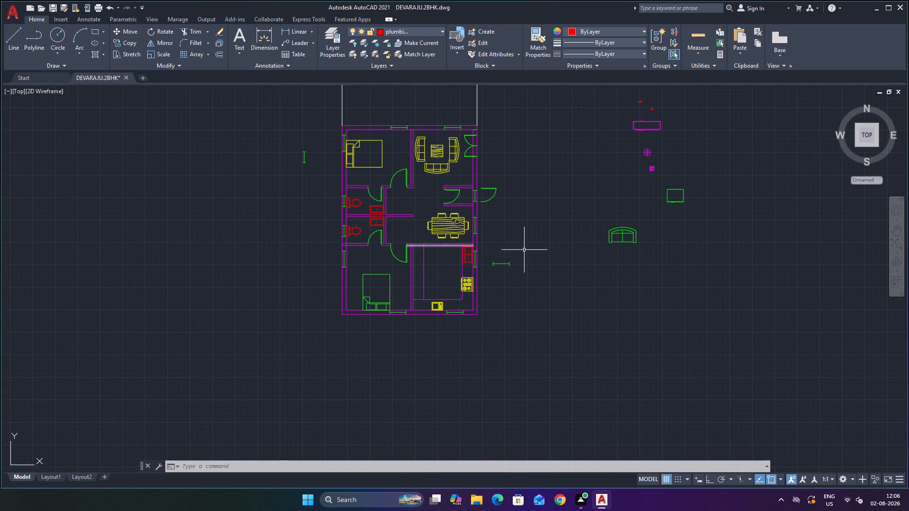
pyautogui.scroll(3, 663, 99)
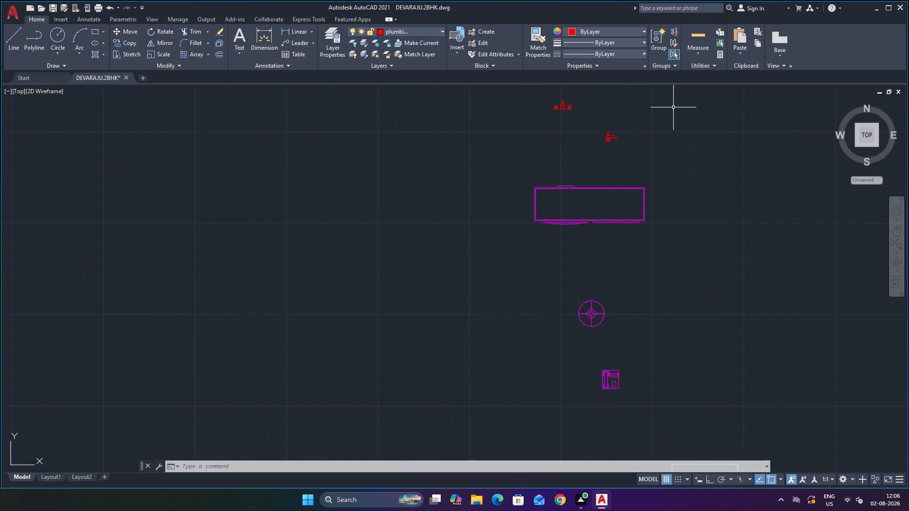
pyautogui.click(608, 139)
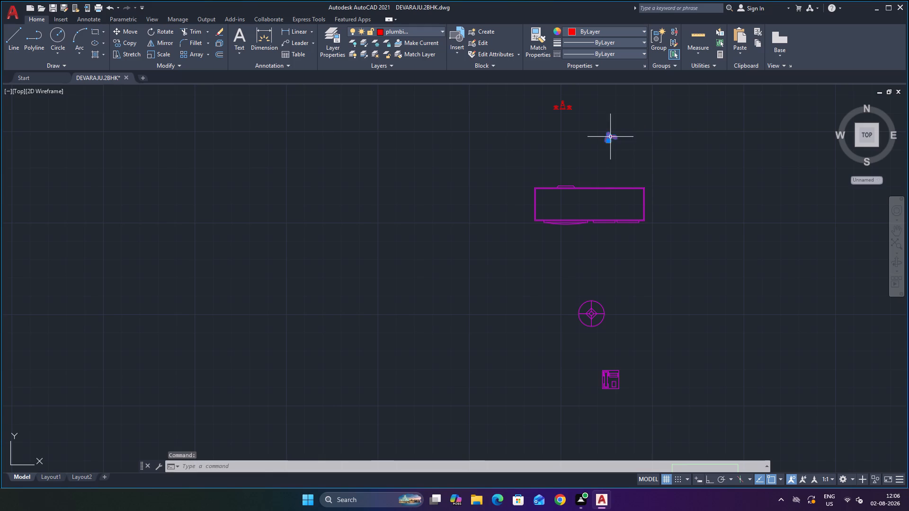
pyautogui.click(610, 140)
pyautogui.scroll(-5, 458, 201)
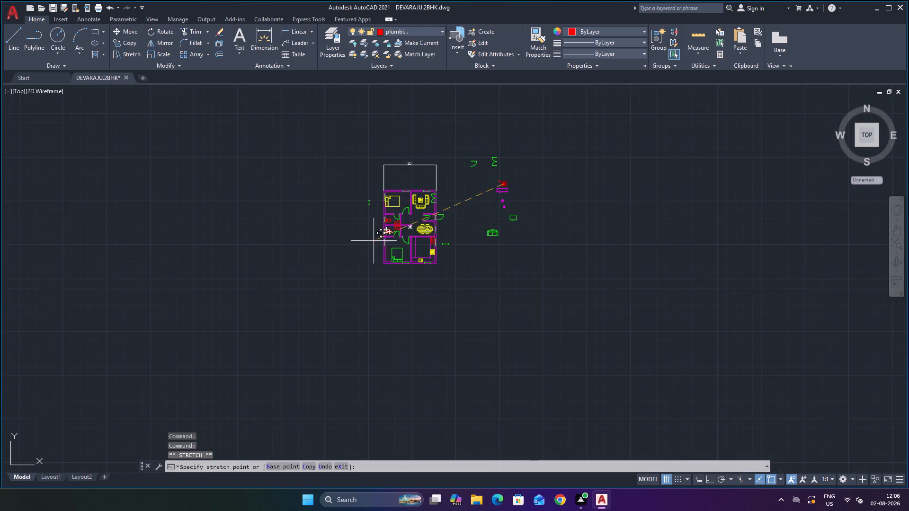
pyautogui.scroll(4, 374, 241)
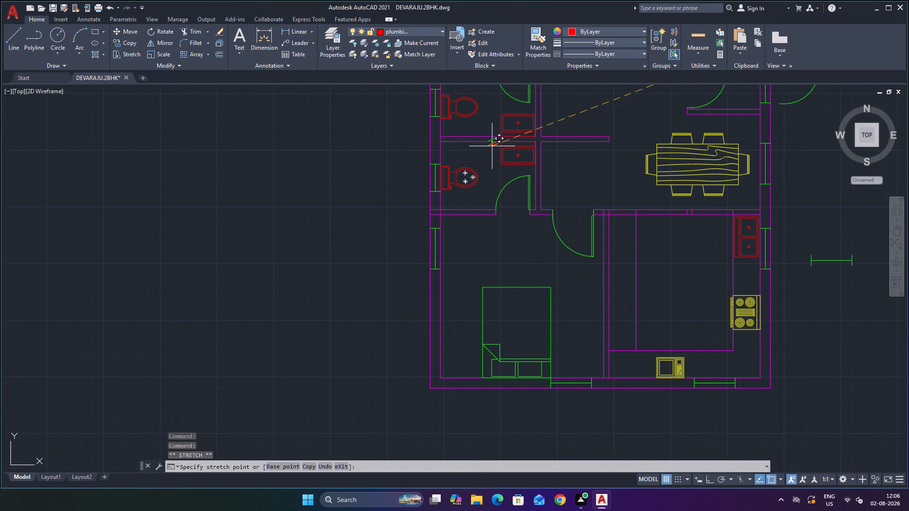
pyautogui.scroll(3, 492, 146)
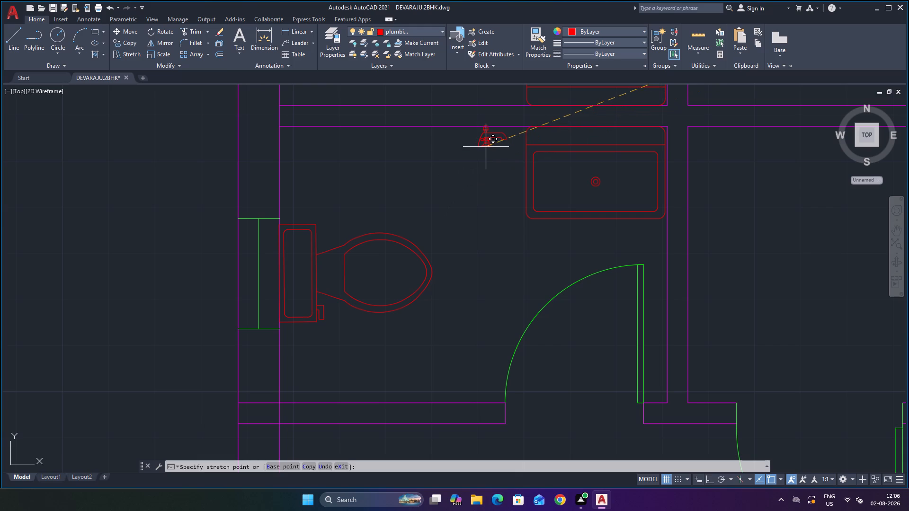
pyautogui.click(486, 147)
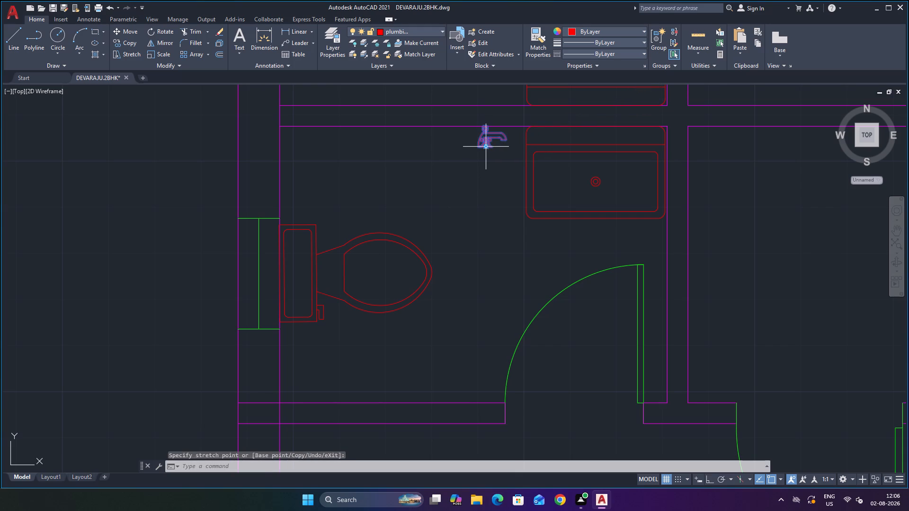
pyautogui.click(486, 147)
pyautogui.press('Escape')
pyautogui.press('Escape')
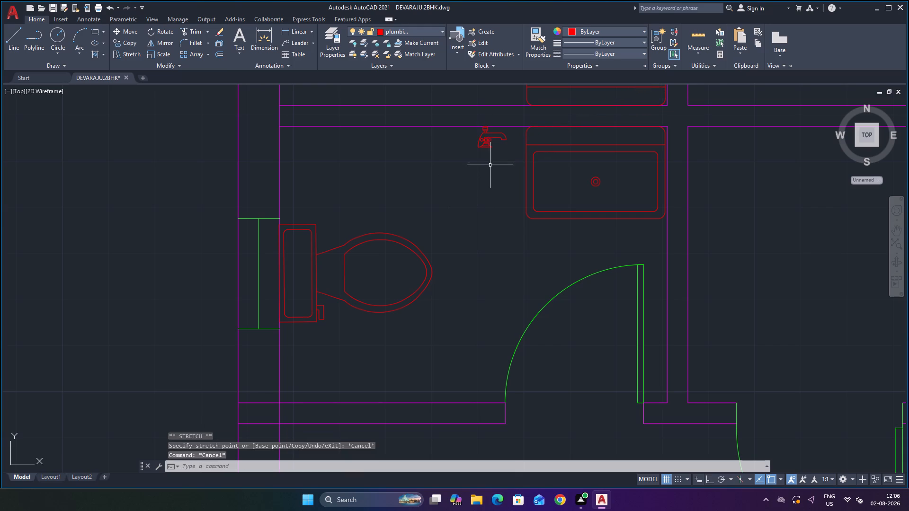
# Rotate the faucet in the lower toilet to 270° about its lower base corner, so its spout points away from the shared partition.
pyautogui.click(485, 138)
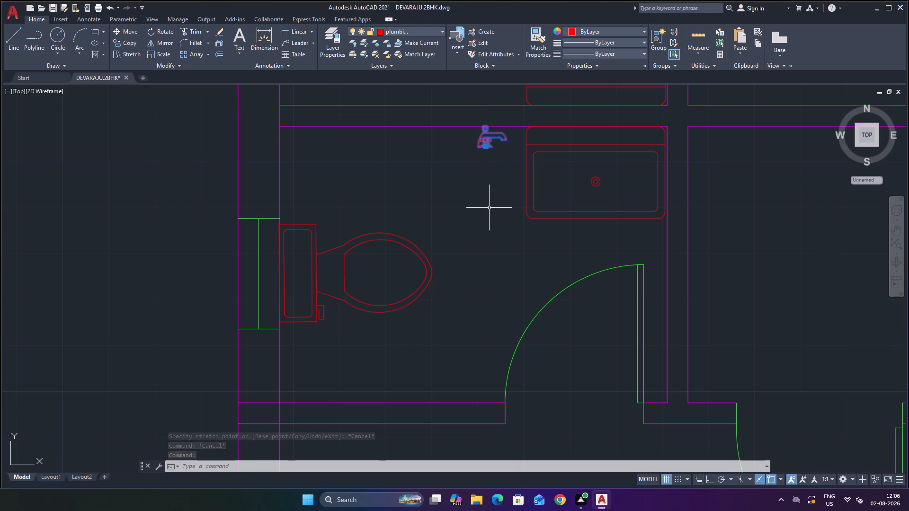
pyautogui.write('RO')
pyautogui.press('Return')
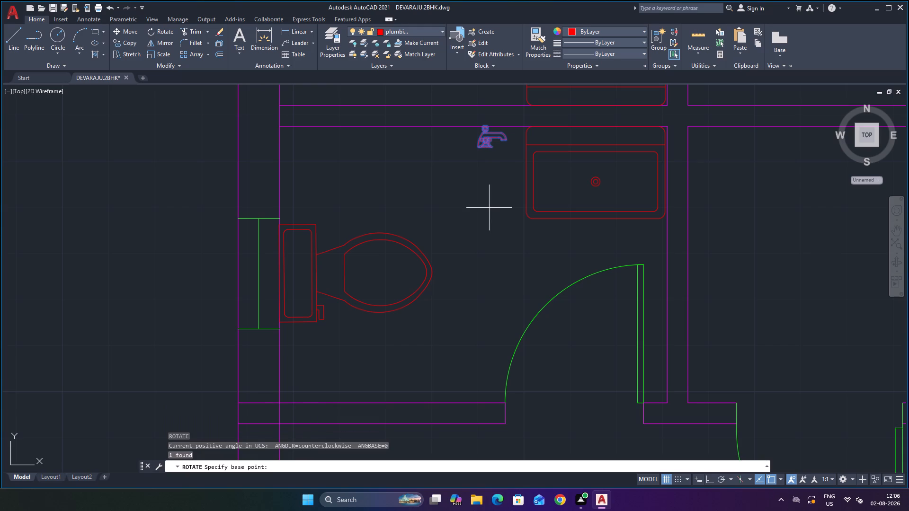
pyautogui.click(478, 148)
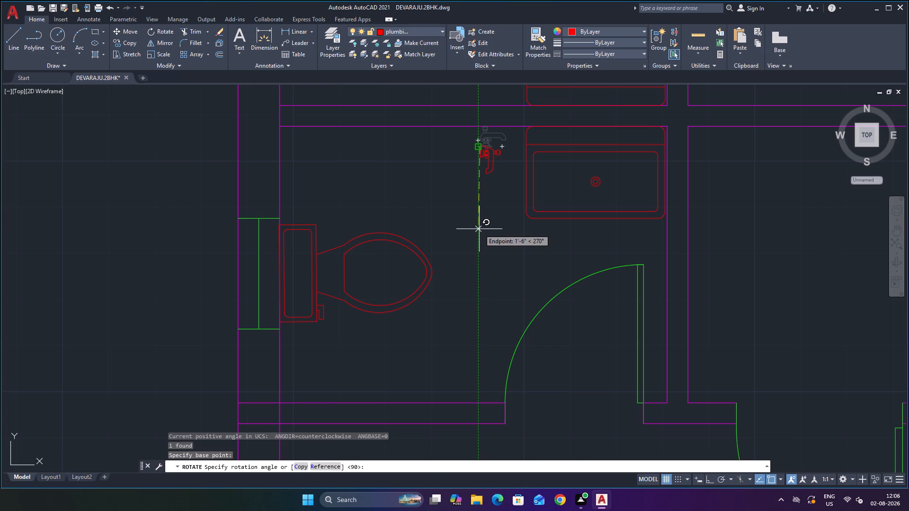
pyautogui.click(479, 229)
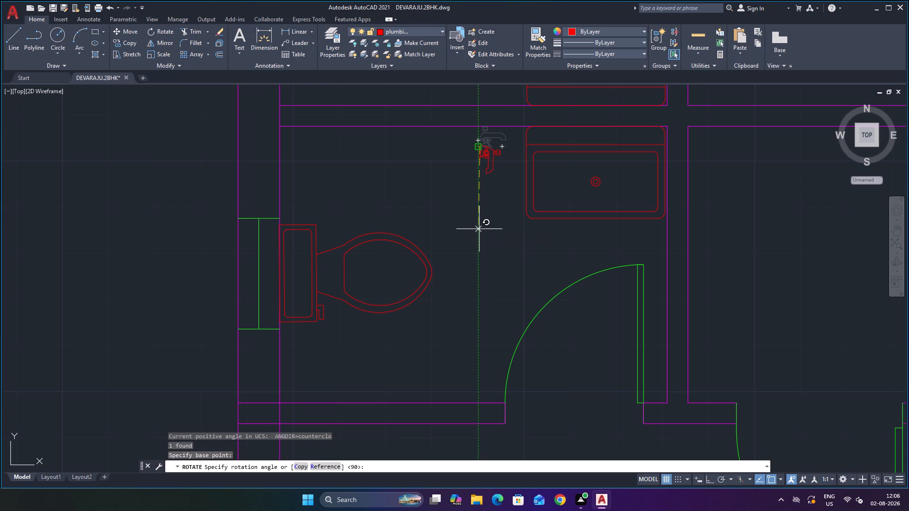
# Move the rotated faucet onto the back ledge of the lower toilet's sink, near the middle, with its spout over the basin.
pyautogui.click(490, 157)
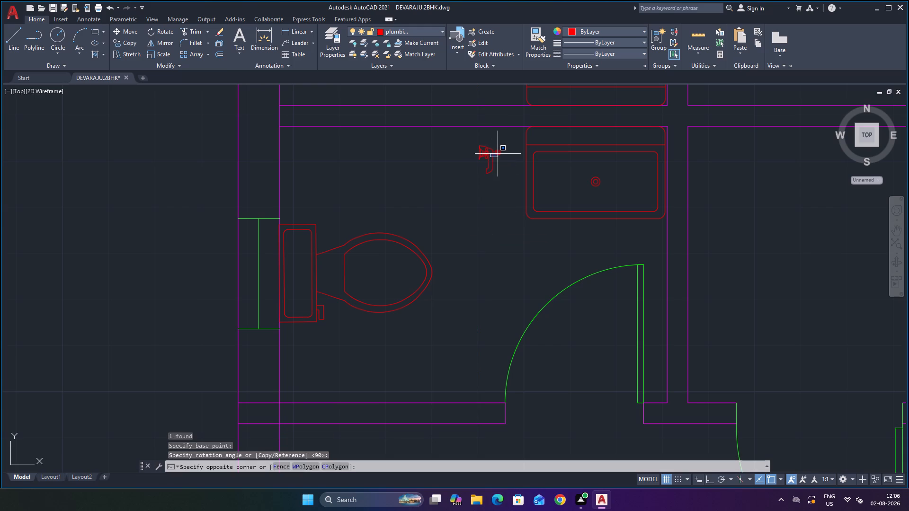
pyautogui.click(484, 149)
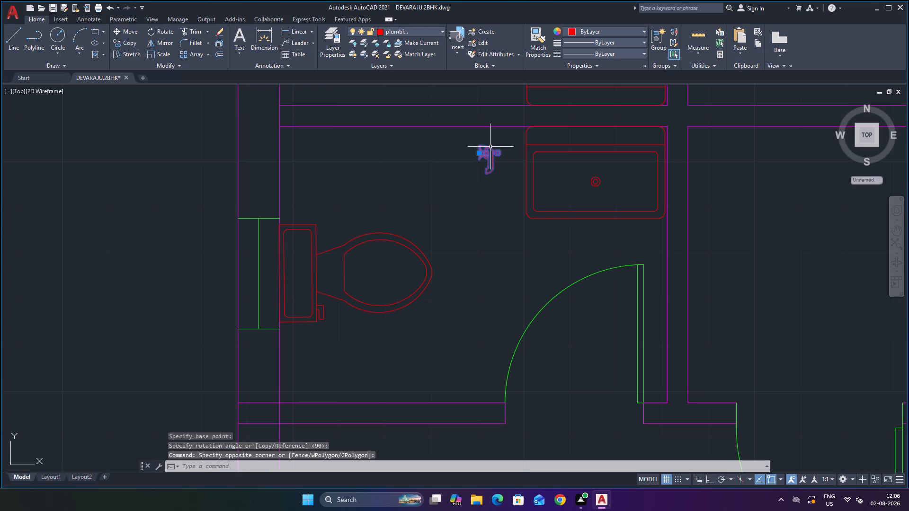
pyautogui.click(479, 153)
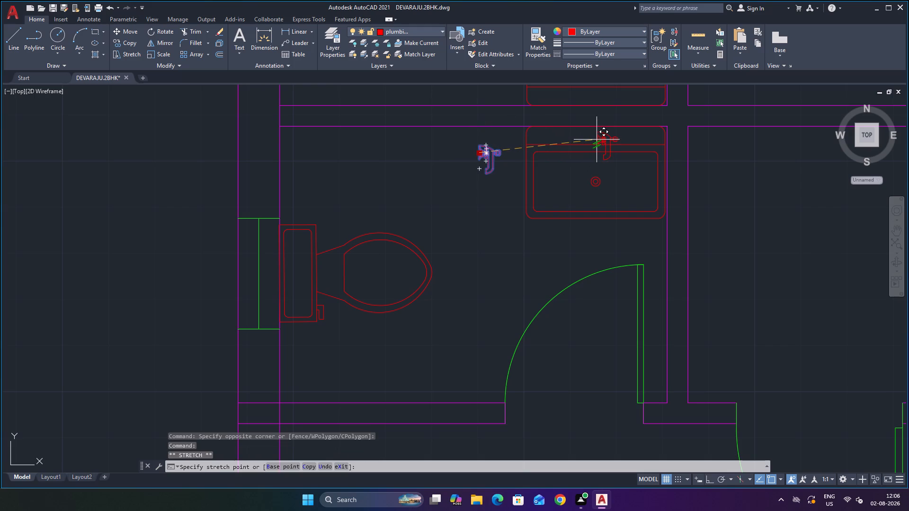
pyautogui.click(597, 140)
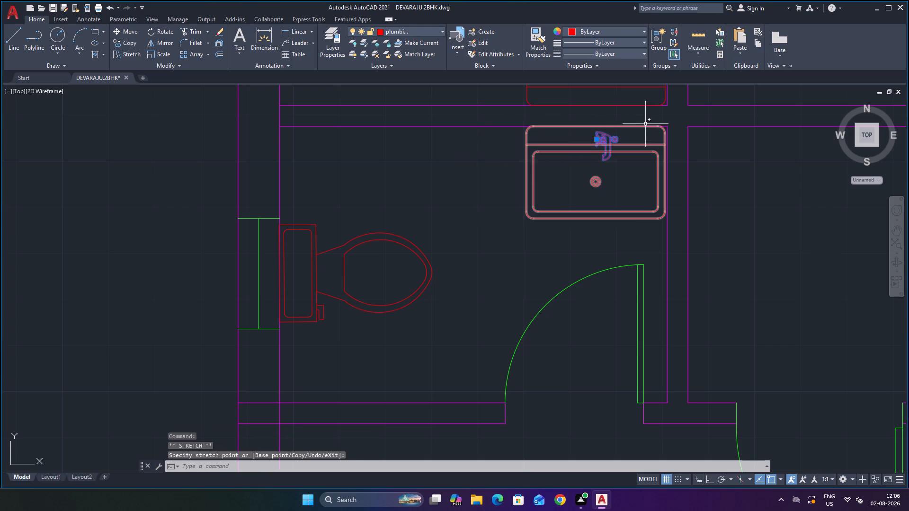
pyautogui.scroll(-1, 648, 125)
pyautogui.press('Escape')
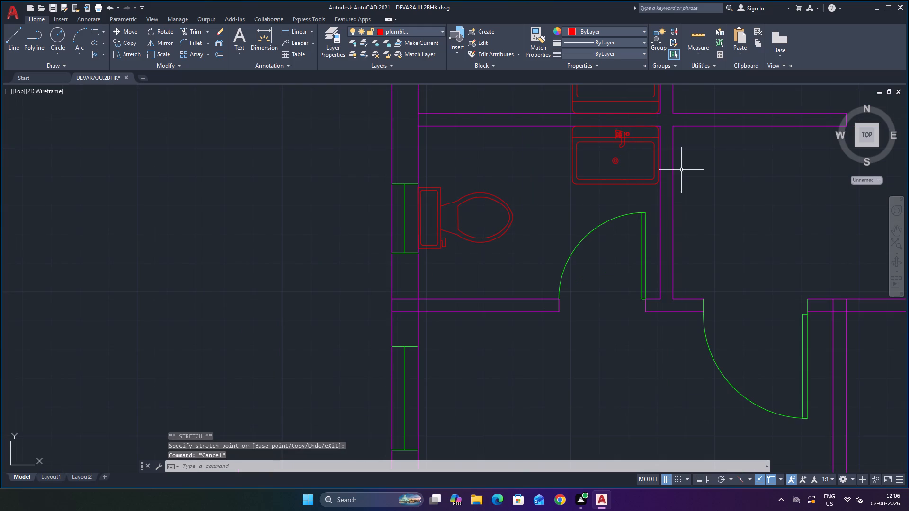
# Move the spare two-handle faucet from outside the plan onto the upper toilet's face of the shared partition, beside the sink on the WC side.
pyautogui.scroll(-2, 681, 169)
pyautogui.scroll(2, 711, 145)
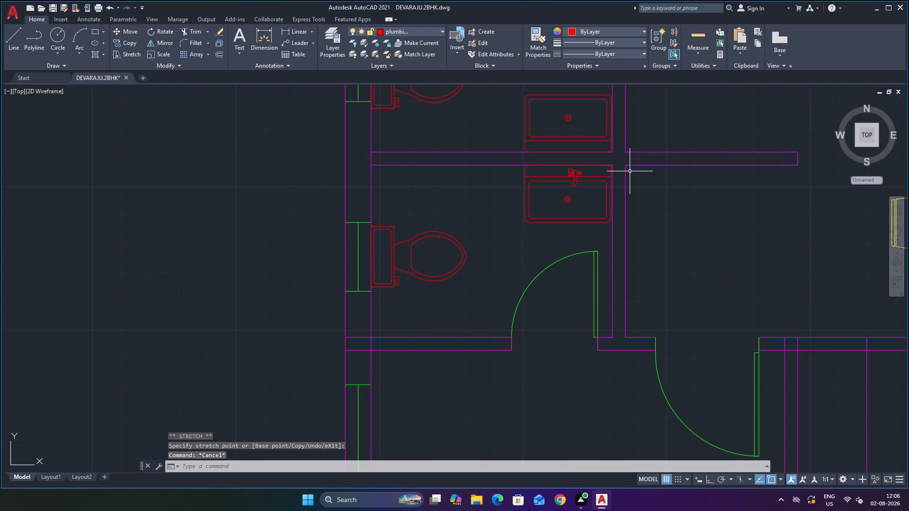
pyautogui.scroll(-1, 660, 214)
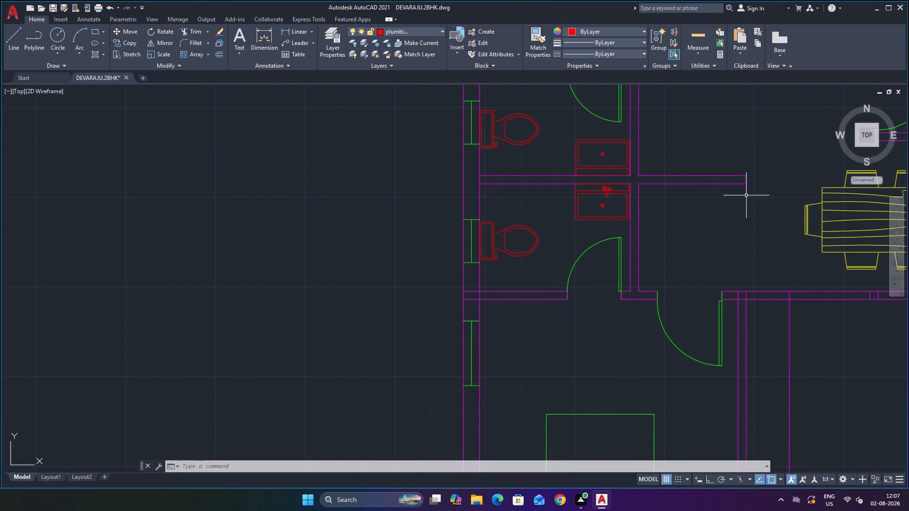
pyautogui.scroll(-2, 680, 170)
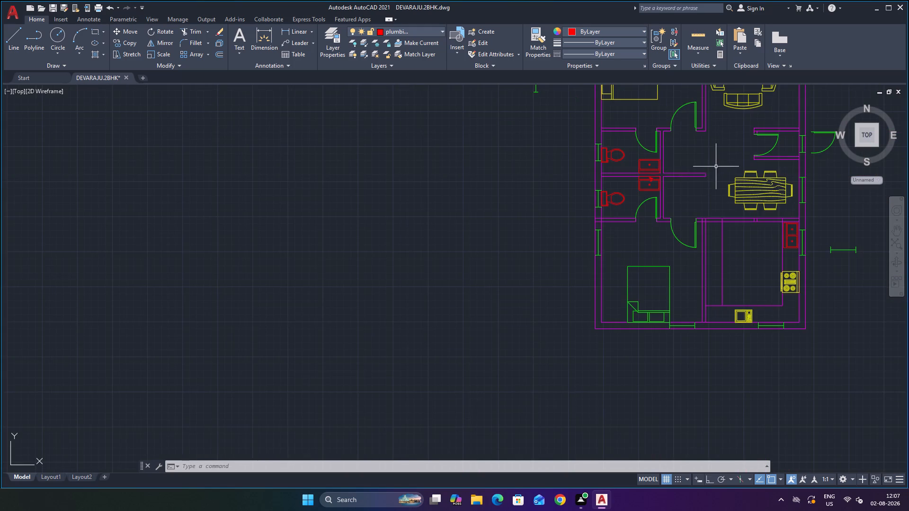
pyautogui.scroll(-2, 716, 168)
pyautogui.scroll(-3, 786, 151)
pyautogui.scroll(3, 811, 133)
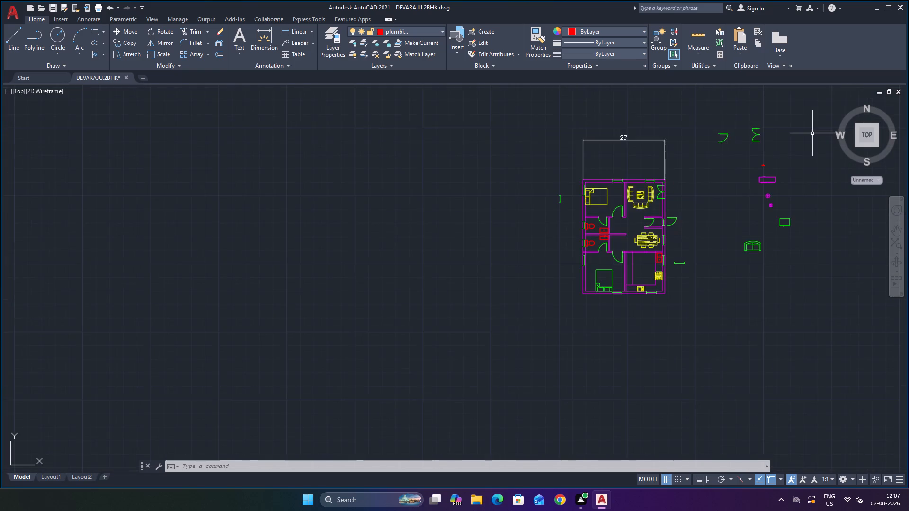
pyautogui.scroll(1, 813, 133)
pyautogui.scroll(3, 738, 182)
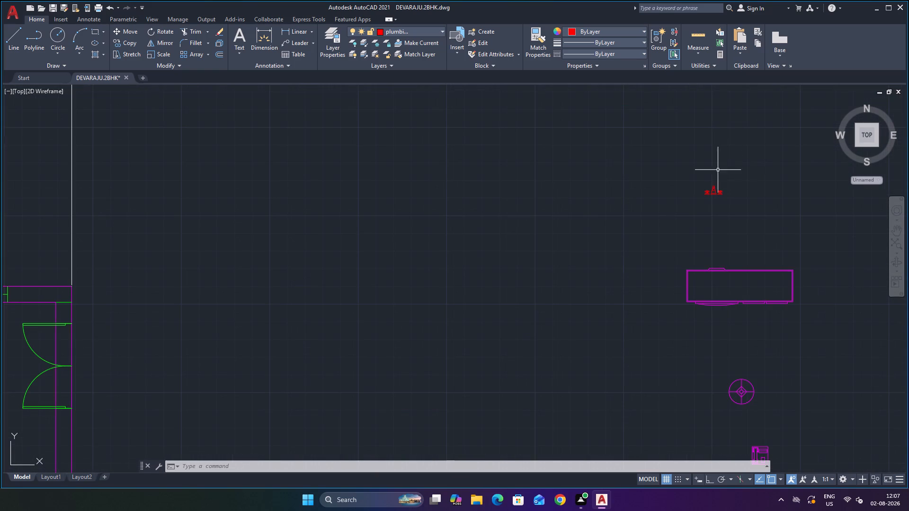
pyautogui.click(715, 194)
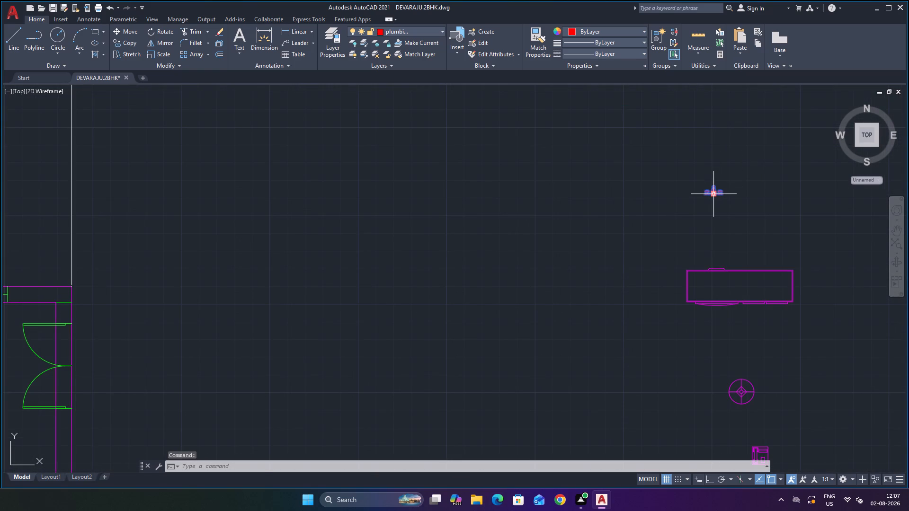
pyautogui.click(715, 192)
pyautogui.scroll(-4, 546, 213)
pyautogui.scroll(2, 399, 282)
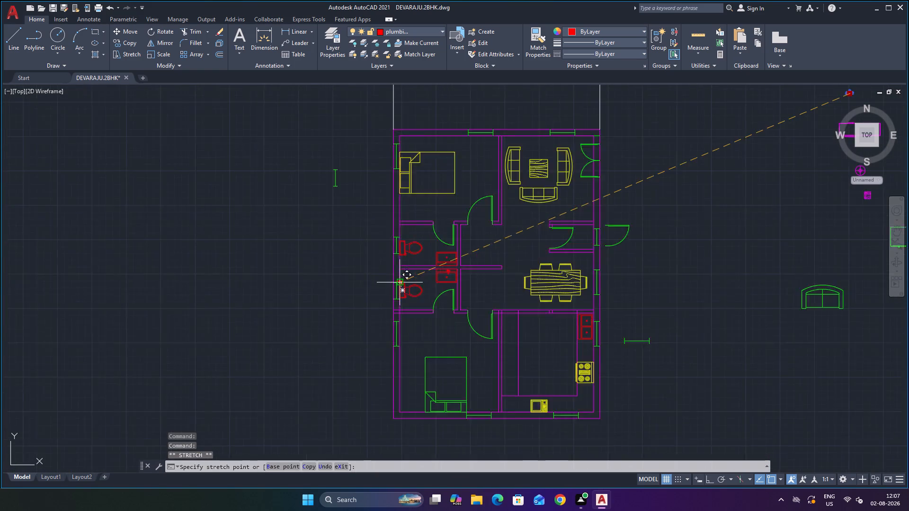
pyautogui.scroll(2, 399, 282)
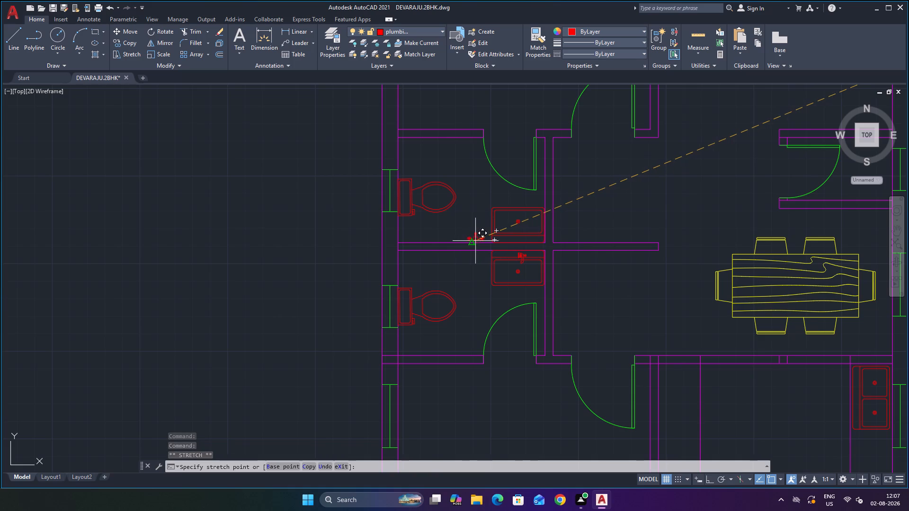
pyautogui.scroll(1, 475, 241)
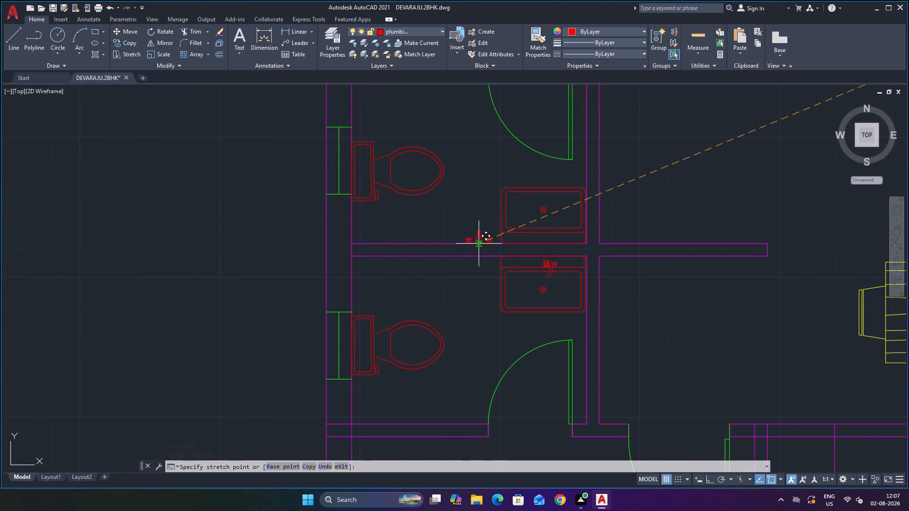
pyautogui.scroll(3, 479, 244)
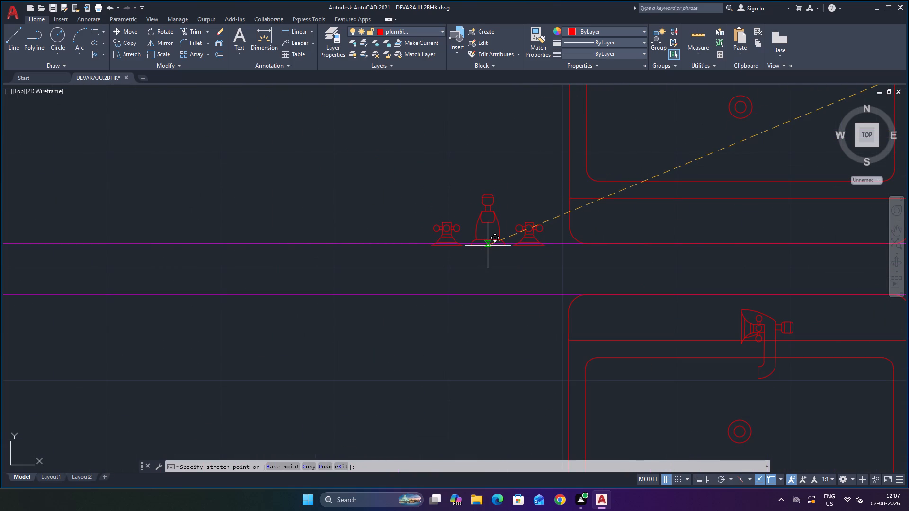
pyautogui.click(489, 243)
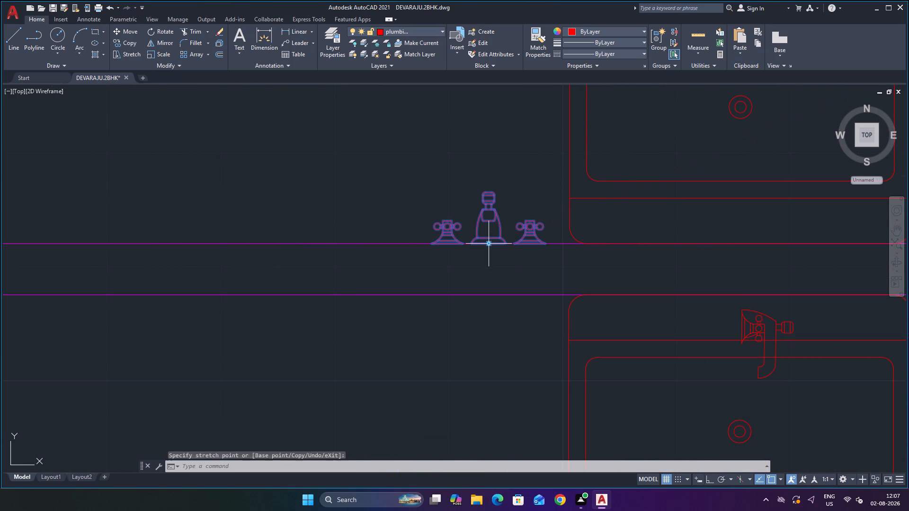
pyautogui.scroll(-4, 512, 202)
pyautogui.scroll(3, 512, 212)
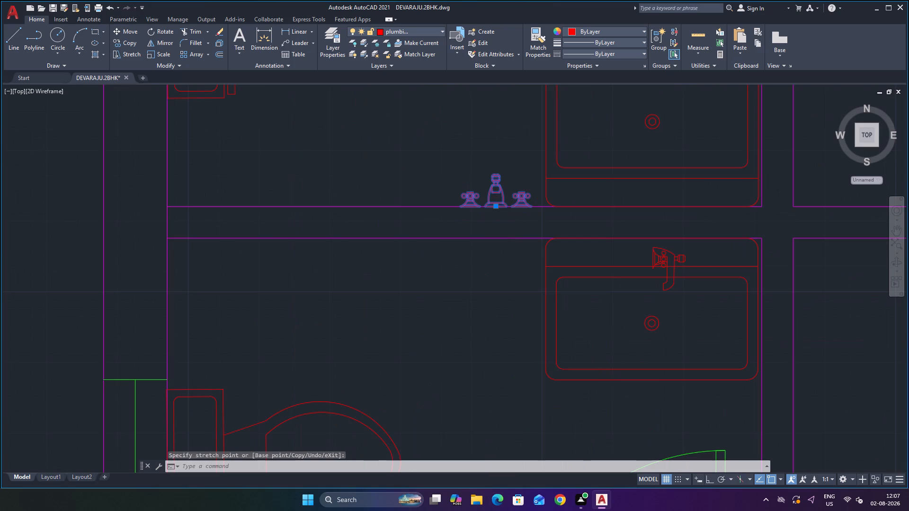
pyautogui.scroll(1, 510, 218)
pyautogui.scroll(-4, 511, 219)
pyautogui.press('Escape')
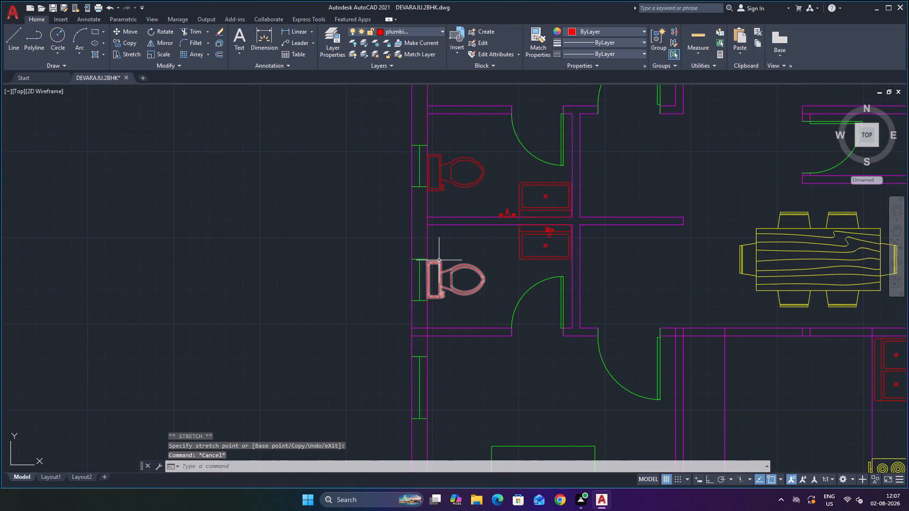
# Mirror the two-handle faucet across a horizontal line midway through the shared partition into the lower toilet, keeping the original.
pyautogui.scroll(2, 520, 229)
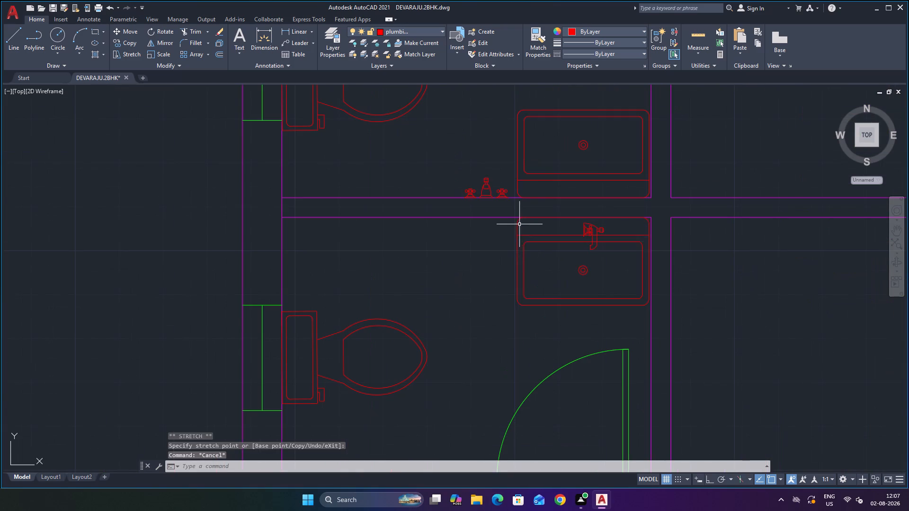
pyautogui.click(490, 190)
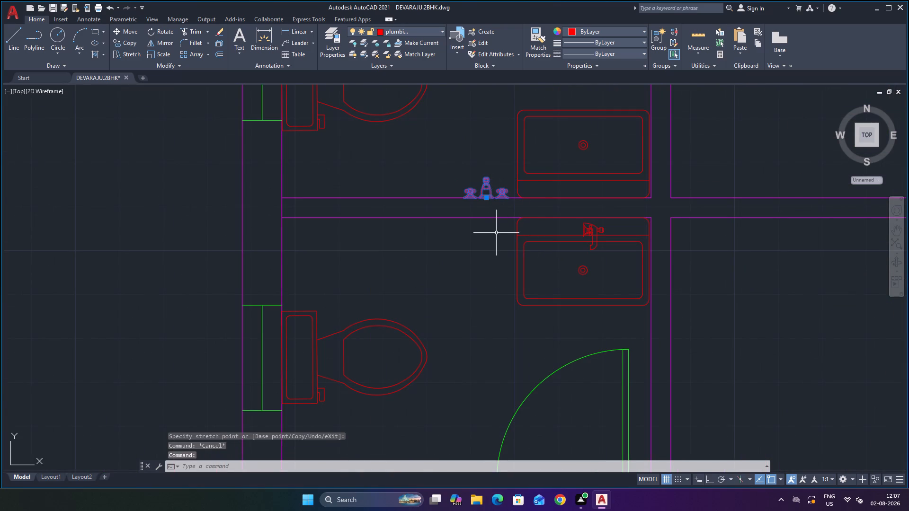
pyautogui.write('MI')
pyautogui.press('Return')
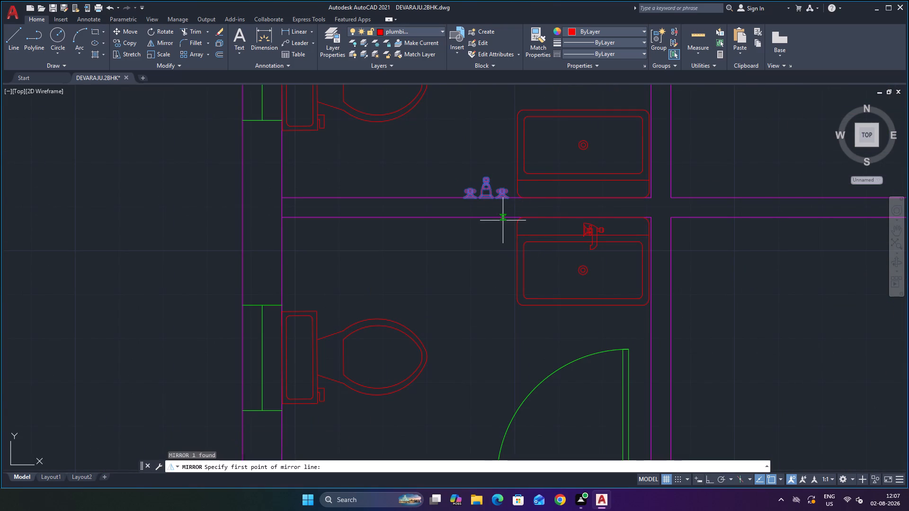
pyautogui.click(465, 208)
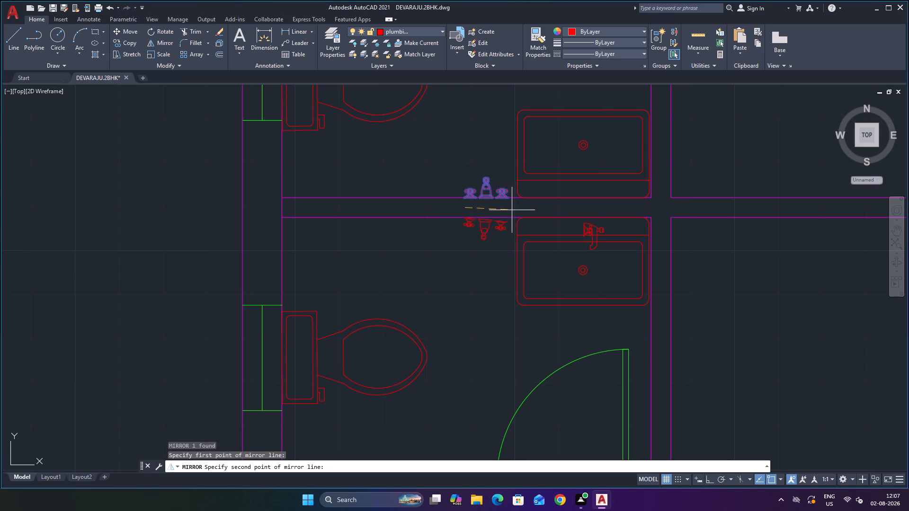
pyautogui.press('F8')
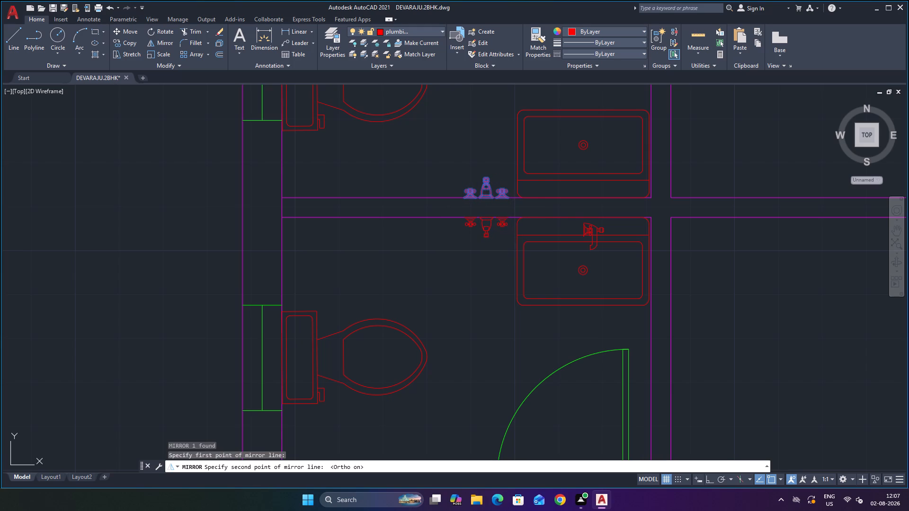
pyautogui.click(516, 209)
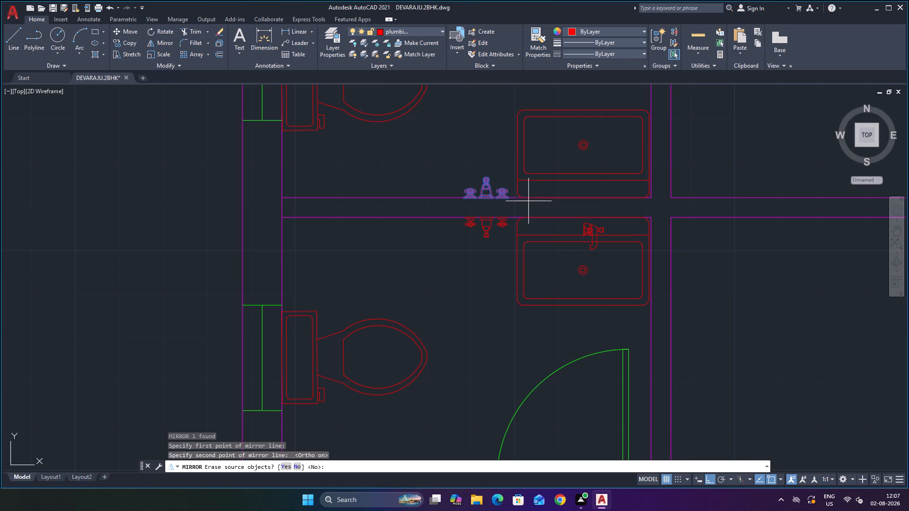
pyautogui.scroll(2, 530, 198)
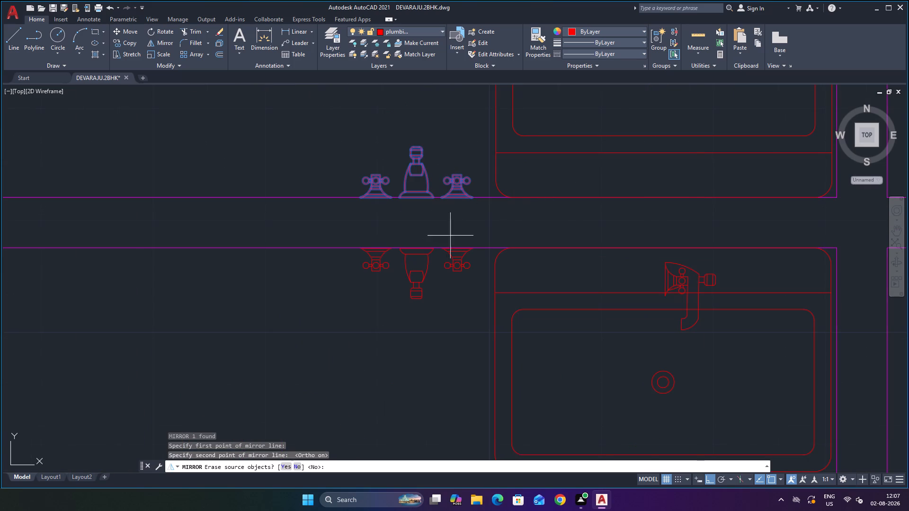
pyautogui.scroll(-1, 462, 222)
pyautogui.doubleClick(463, 222)
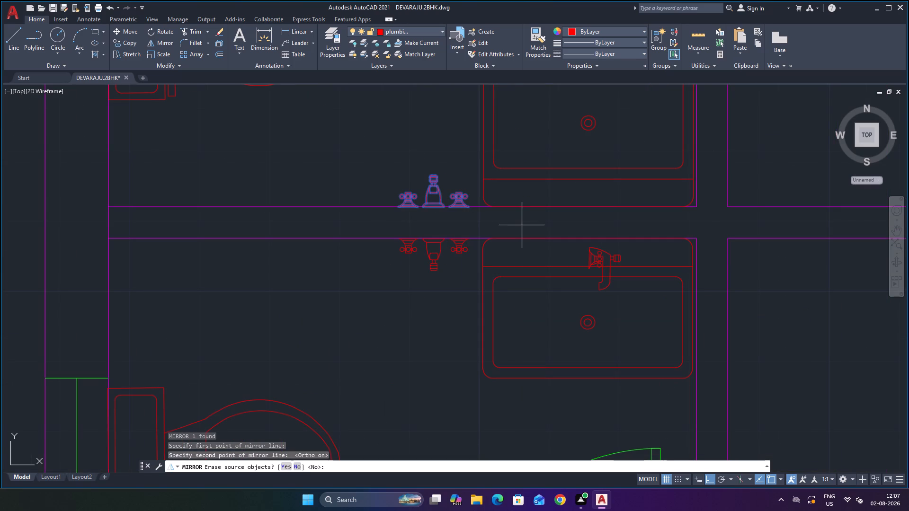
pyautogui.press('Return')
pyautogui.scroll(-3, 481, 233)
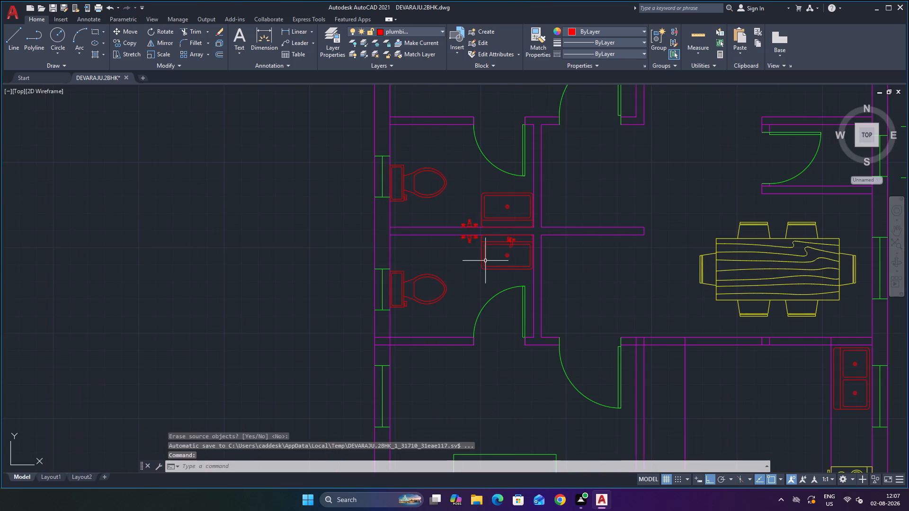
# Scale the lower toilet's sink down slightly about the WC-side end of its back edge on the shared partition.
pyautogui.scroll(2, 508, 242)
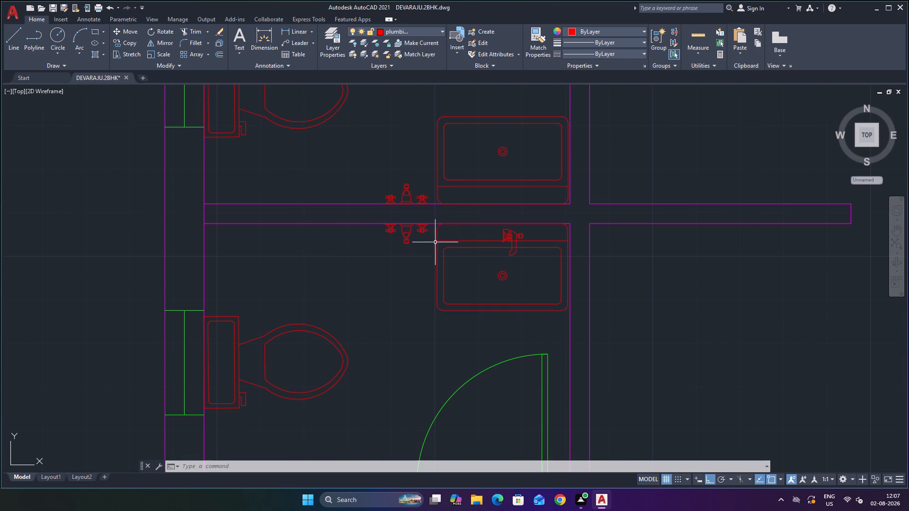
pyautogui.click(437, 244)
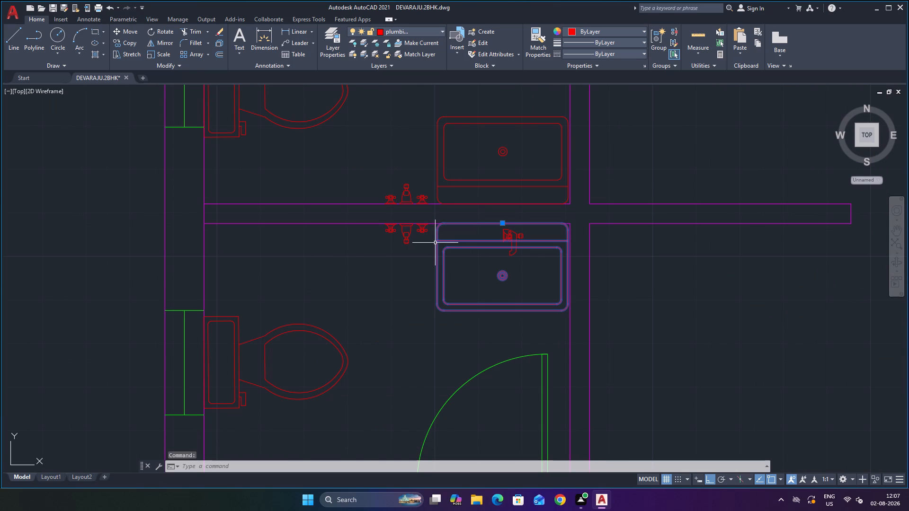
pyautogui.write('SC')
pyautogui.press('Return')
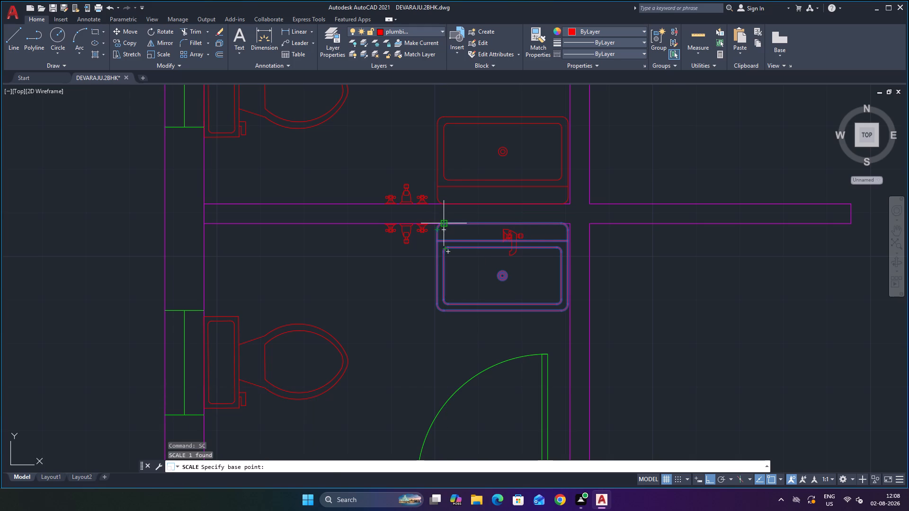
pyautogui.click(443, 223)
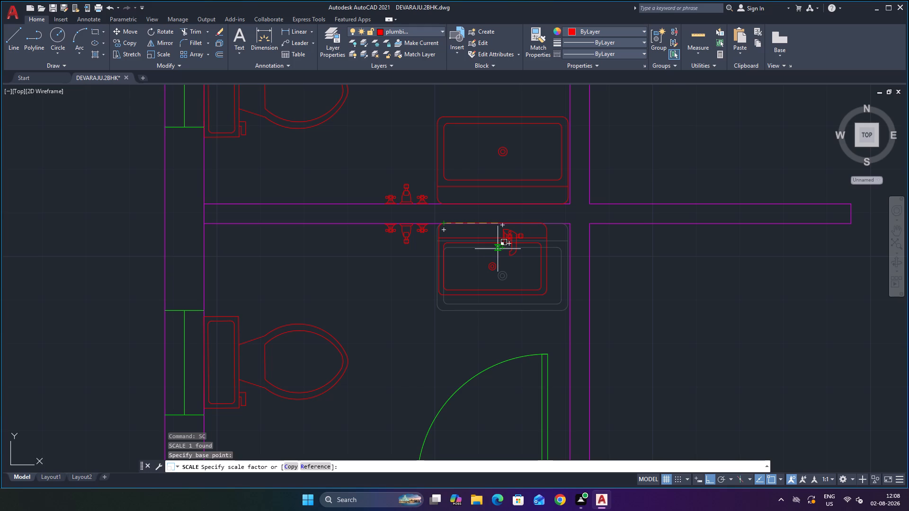
pyautogui.click(498, 249)
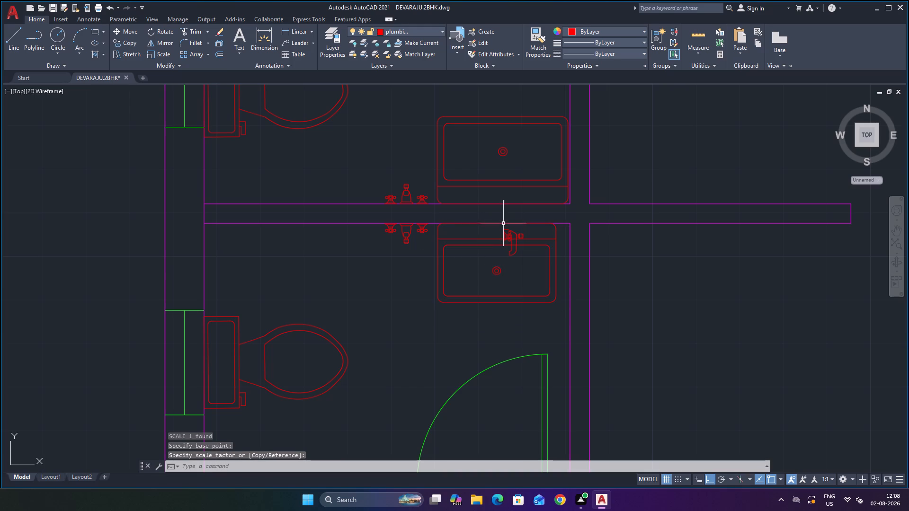
# Slide the reduced sink along the shared partition away from the WC until it meets the toilet's side wall.
pyautogui.click(489, 238)
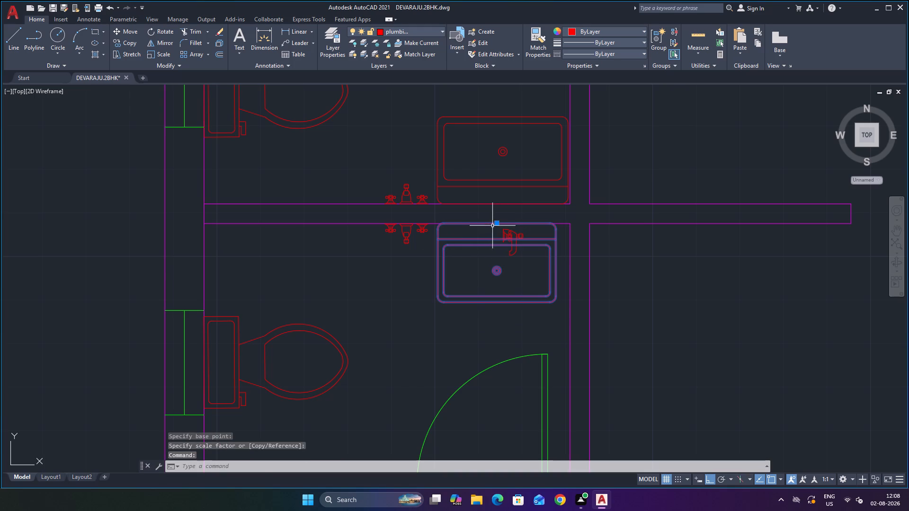
pyautogui.click(495, 223)
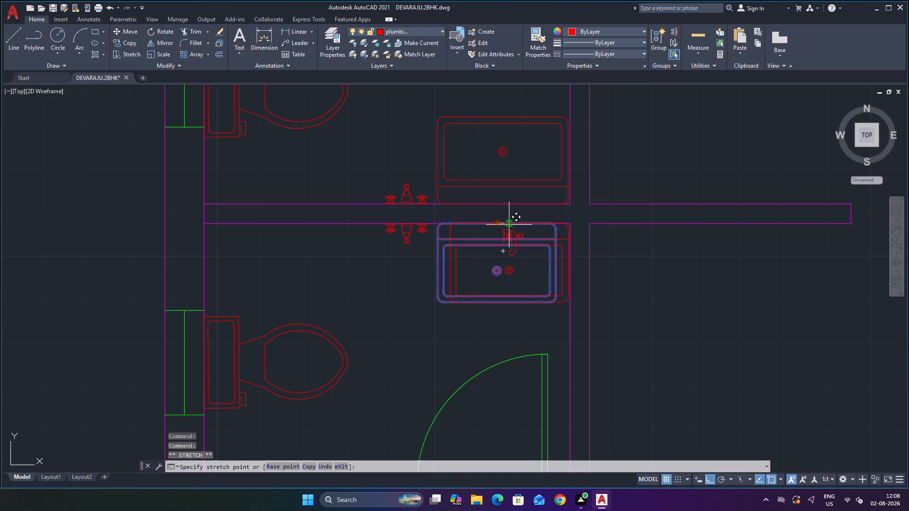
pyautogui.click(509, 225)
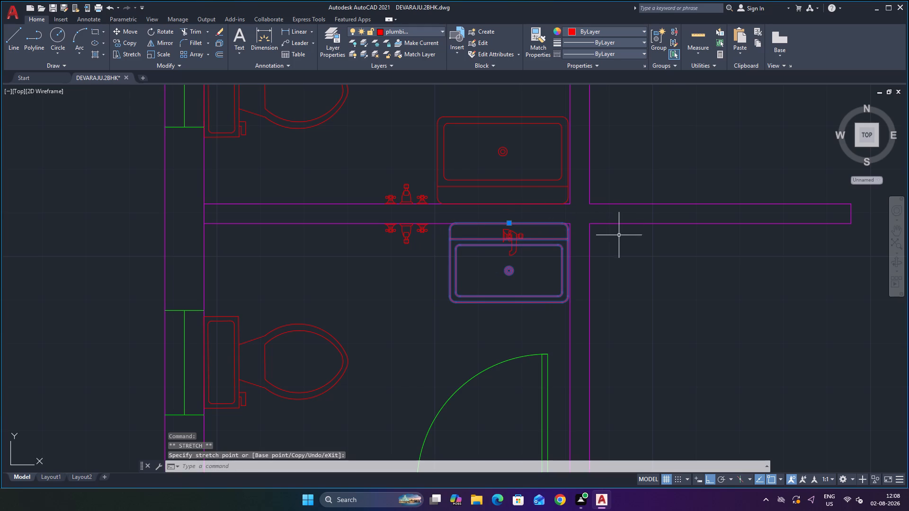
pyautogui.press('Escape')
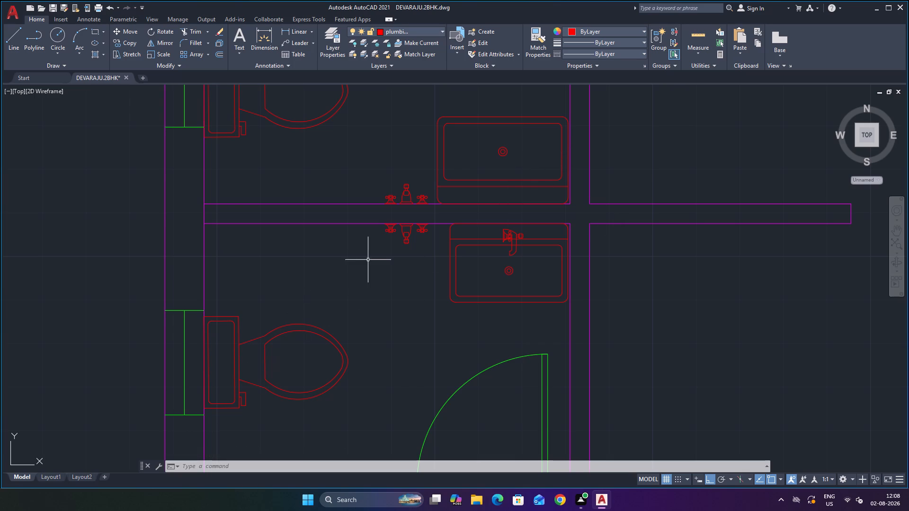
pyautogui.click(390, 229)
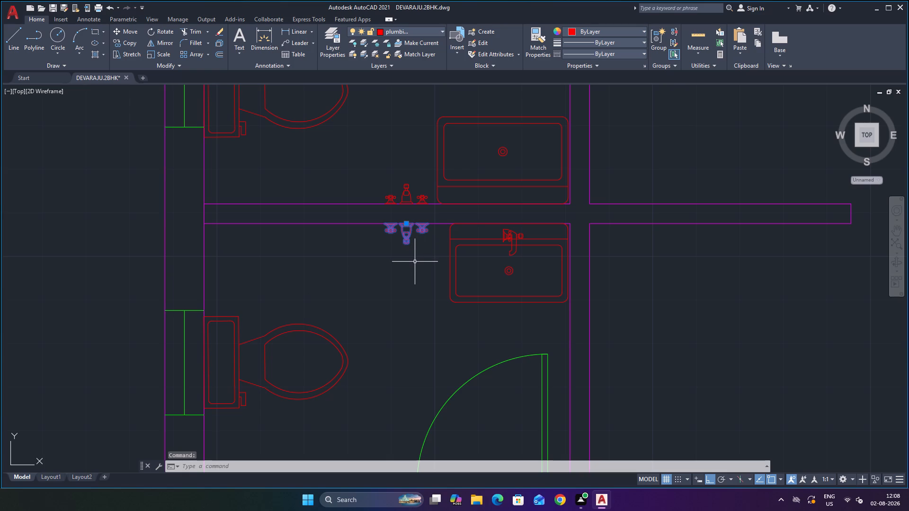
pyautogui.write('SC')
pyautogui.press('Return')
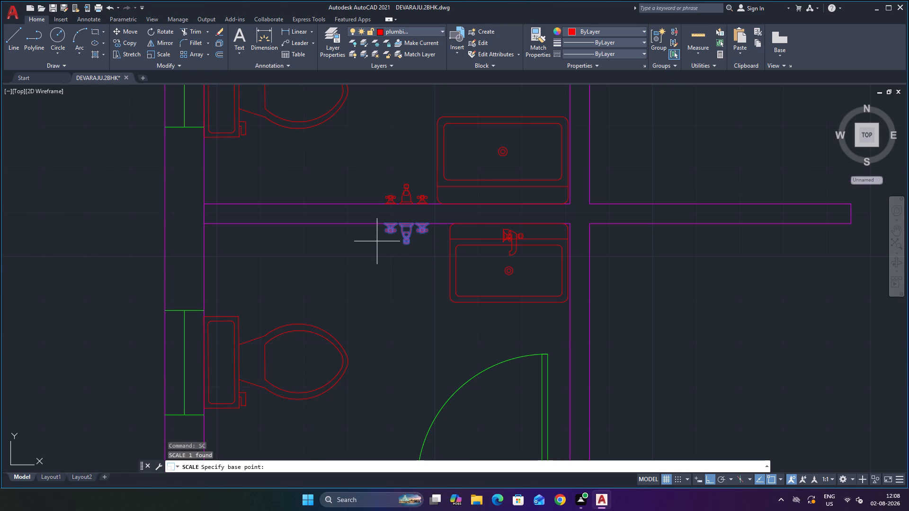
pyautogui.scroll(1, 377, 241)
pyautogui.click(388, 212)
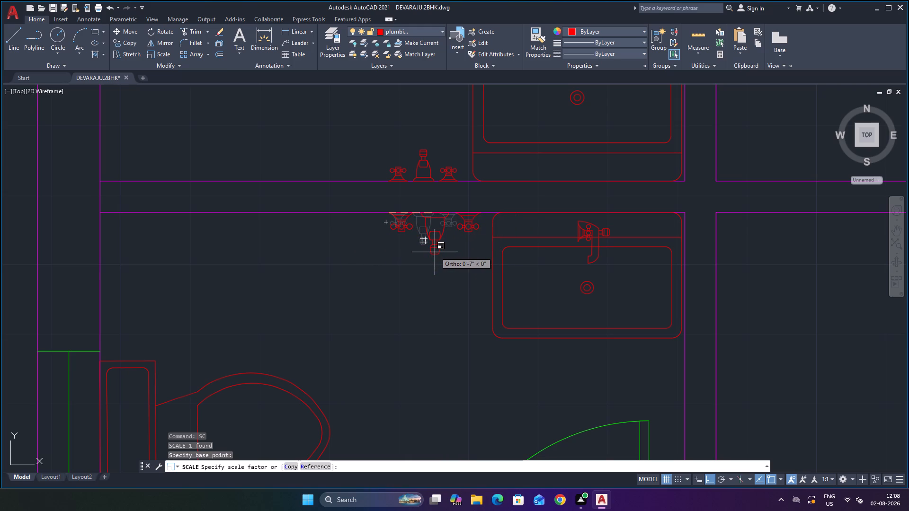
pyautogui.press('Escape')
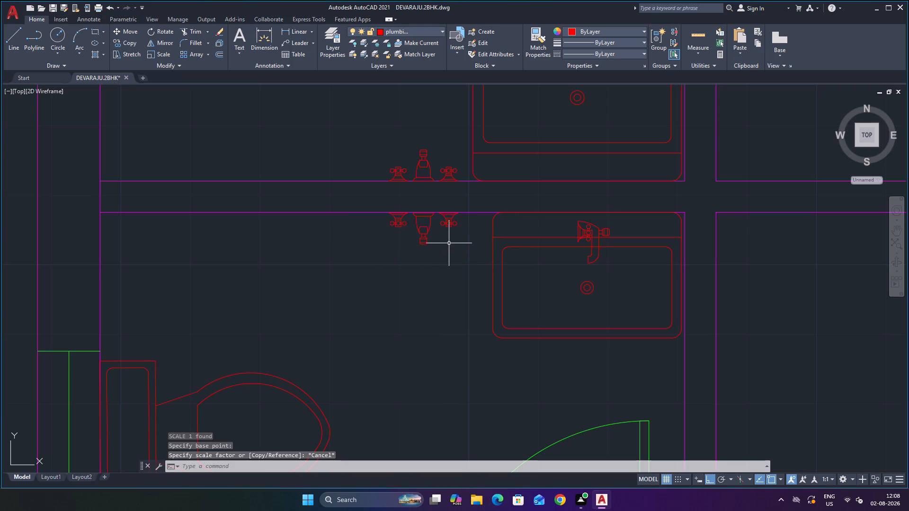
# Scale up the lower toilet's two-handle faucet freehand about its sink-side end on the shared partition.
pyautogui.click(452, 221)
pyautogui.write('SC')
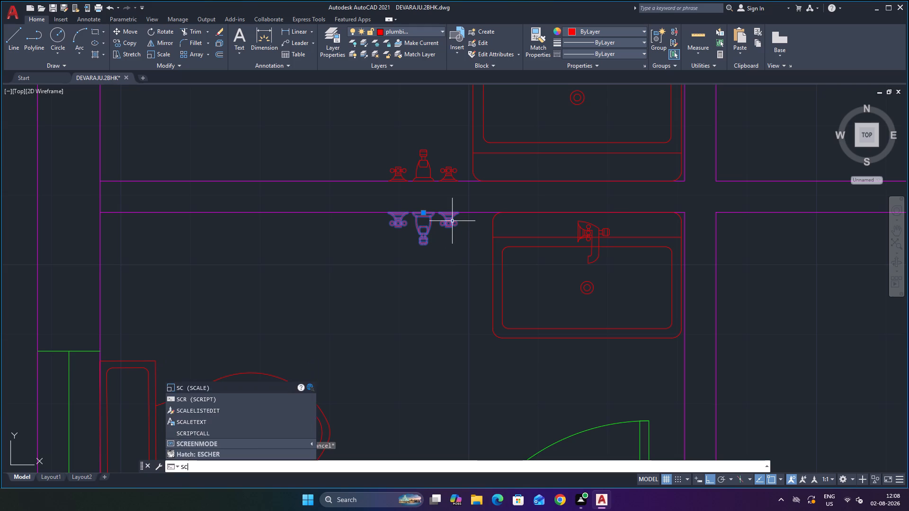
pyautogui.press('Return')
pyautogui.click(456, 214)
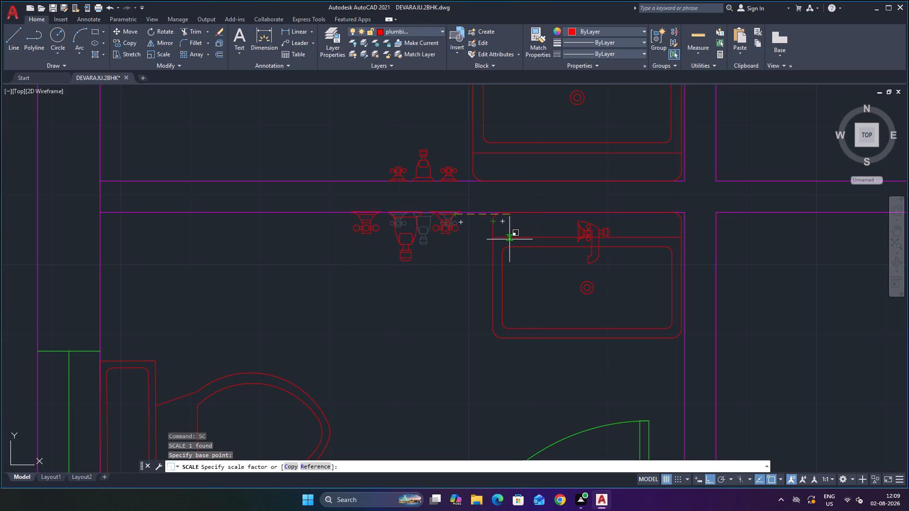
pyautogui.click(509, 239)
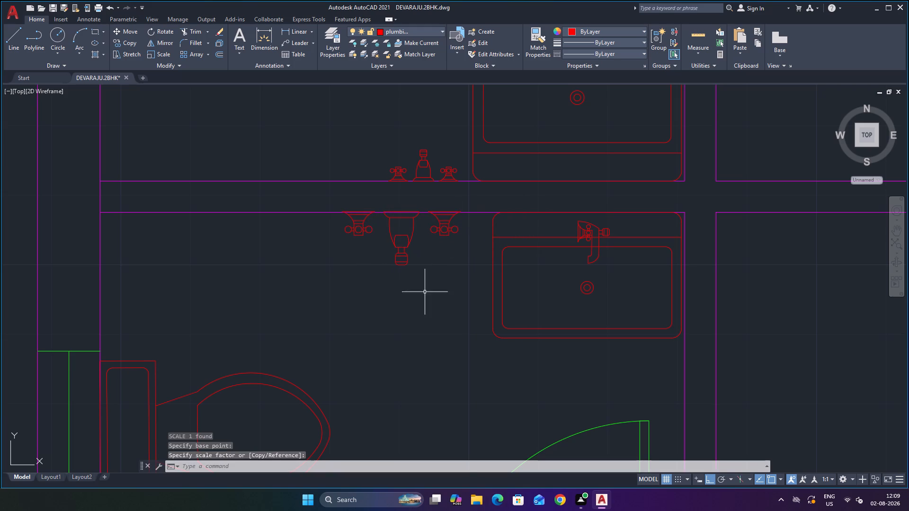
# Move the upper toilet's smaller two-handle faucet straight along the partition line, away from the sink, onto the outer wall.
pyautogui.click(427, 166)
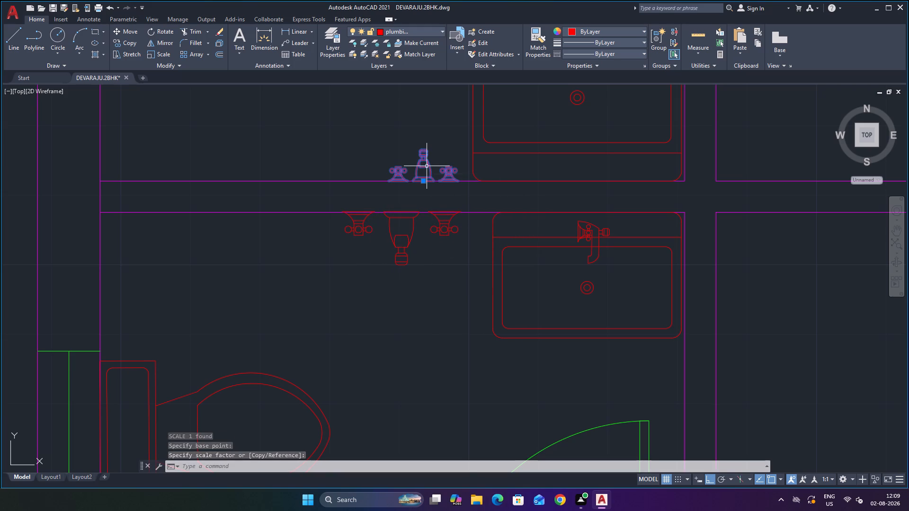
pyautogui.moveTo(423, 184); pyautogui.dragTo(430, 161)
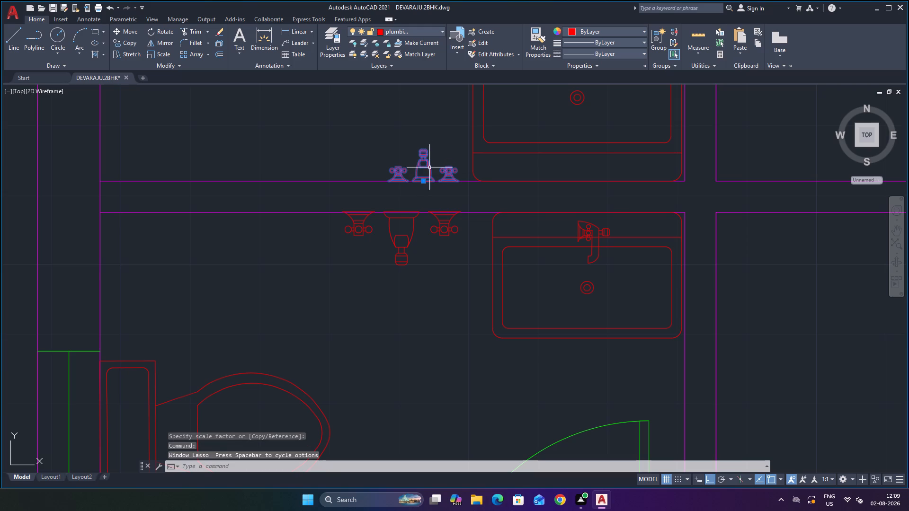
pyautogui.click(421, 182)
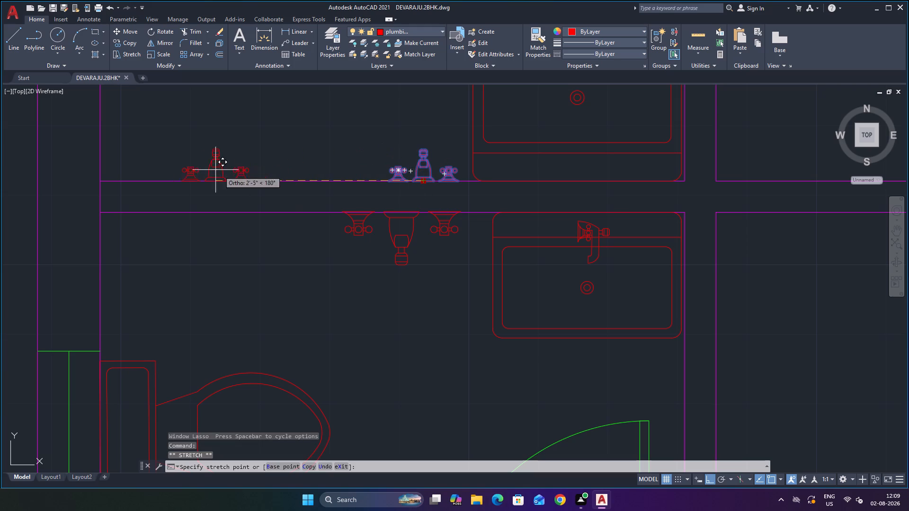
pyautogui.click(55, 188)
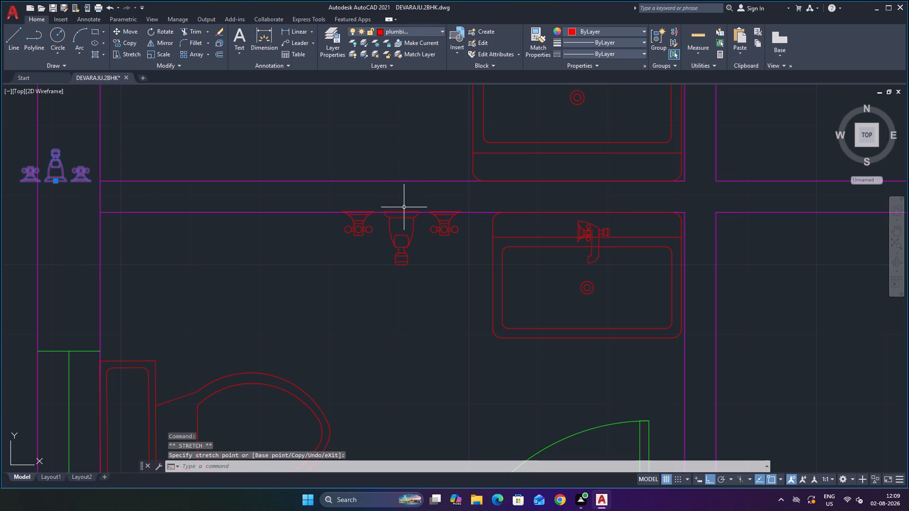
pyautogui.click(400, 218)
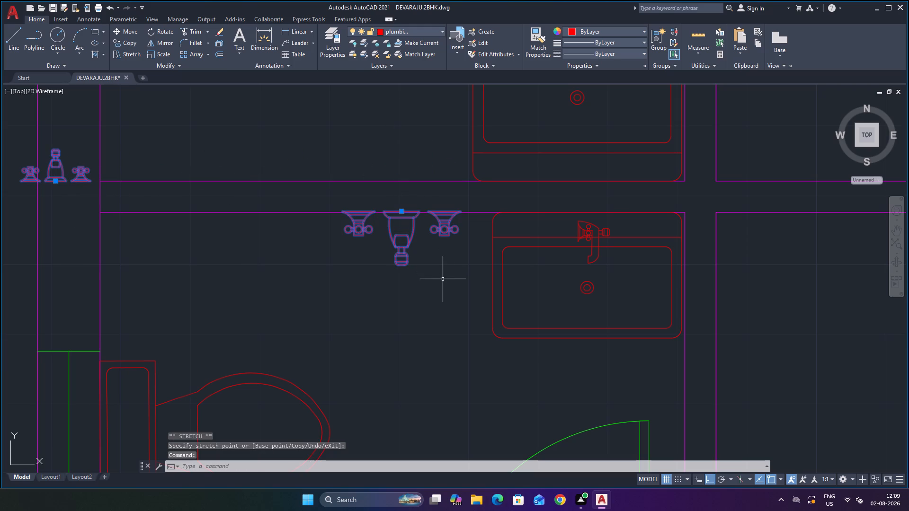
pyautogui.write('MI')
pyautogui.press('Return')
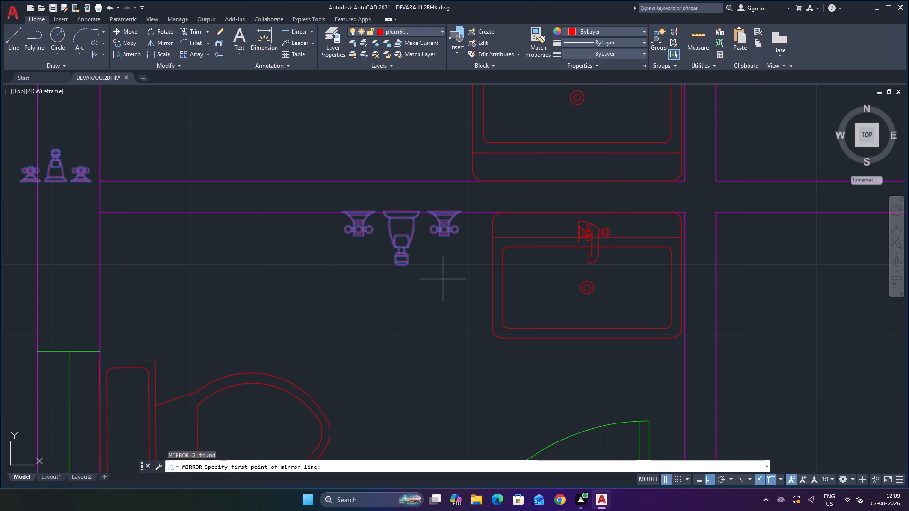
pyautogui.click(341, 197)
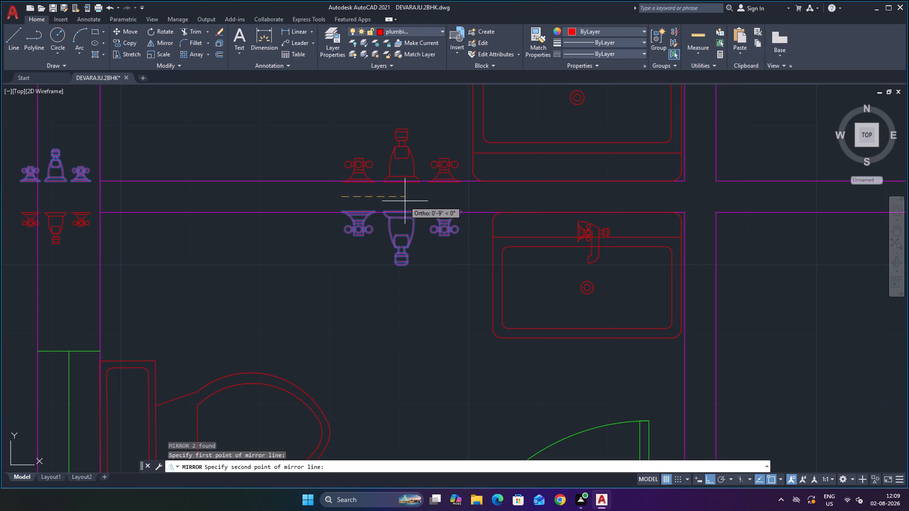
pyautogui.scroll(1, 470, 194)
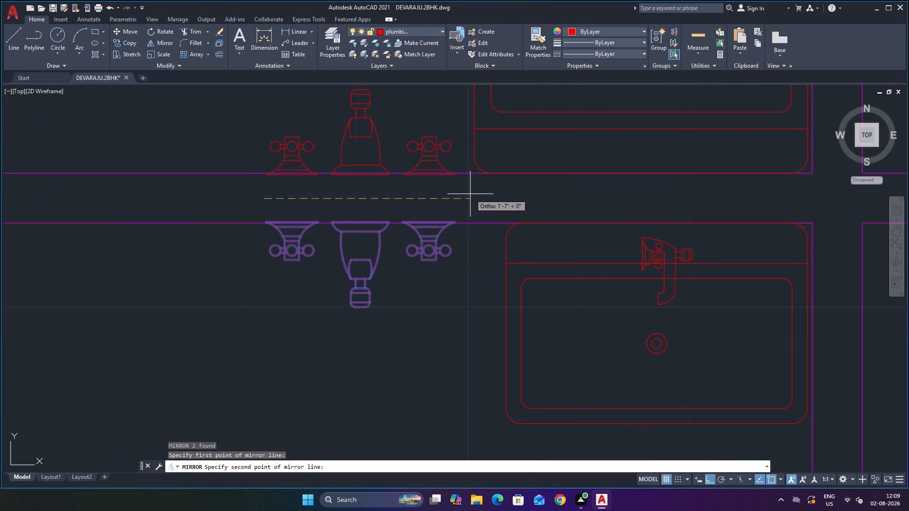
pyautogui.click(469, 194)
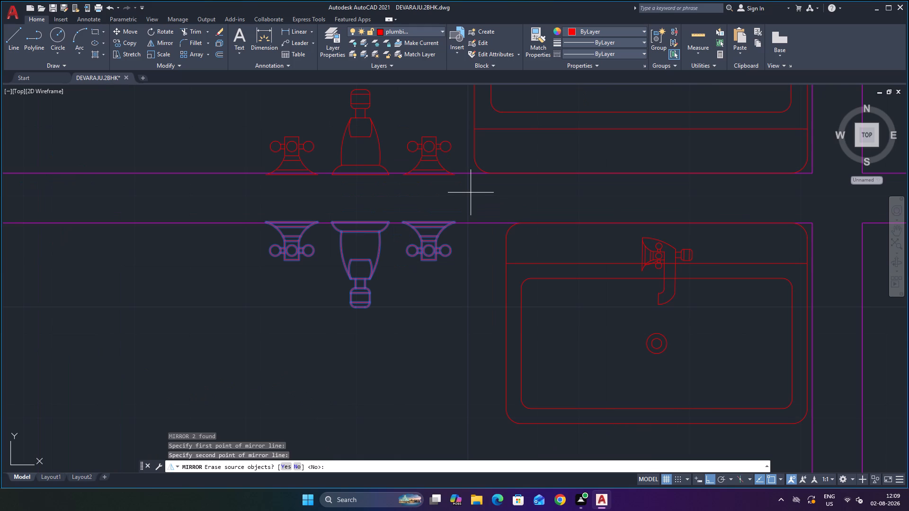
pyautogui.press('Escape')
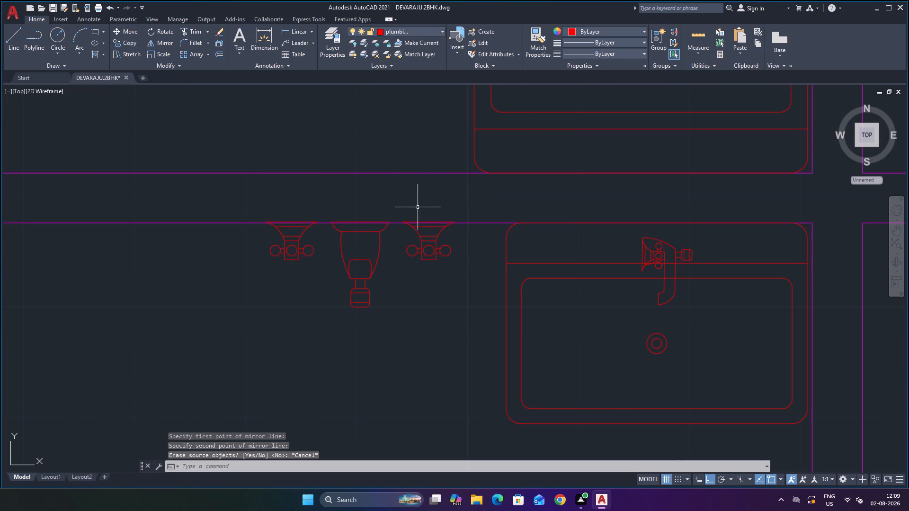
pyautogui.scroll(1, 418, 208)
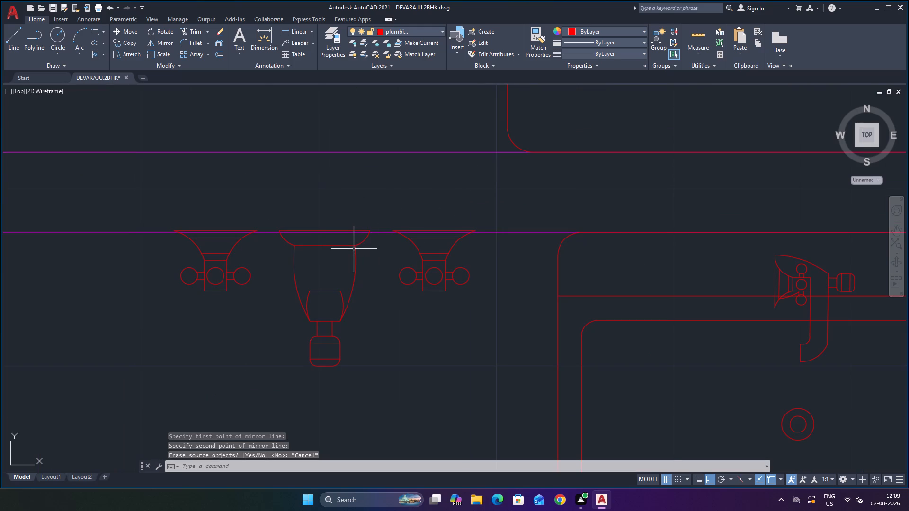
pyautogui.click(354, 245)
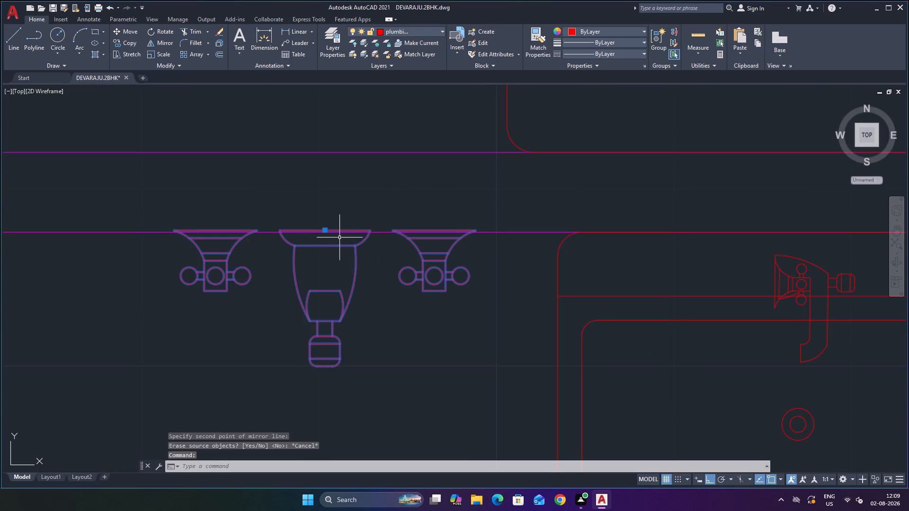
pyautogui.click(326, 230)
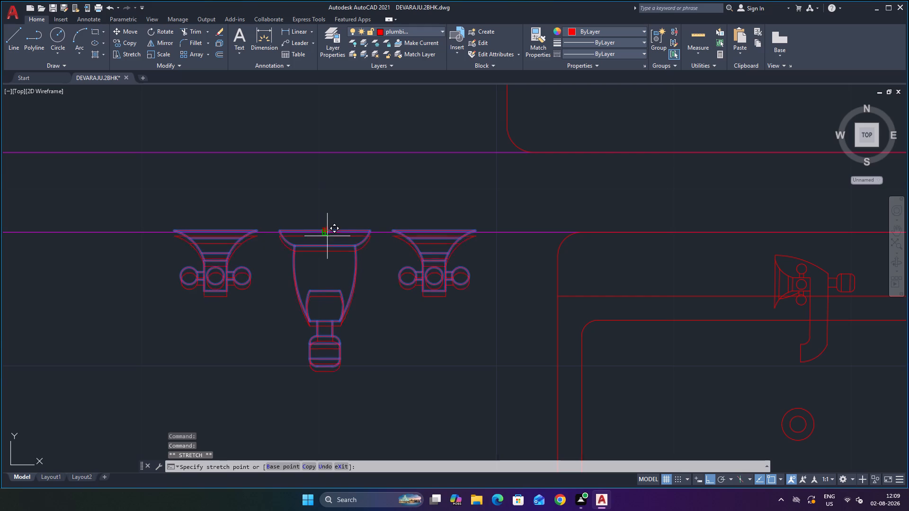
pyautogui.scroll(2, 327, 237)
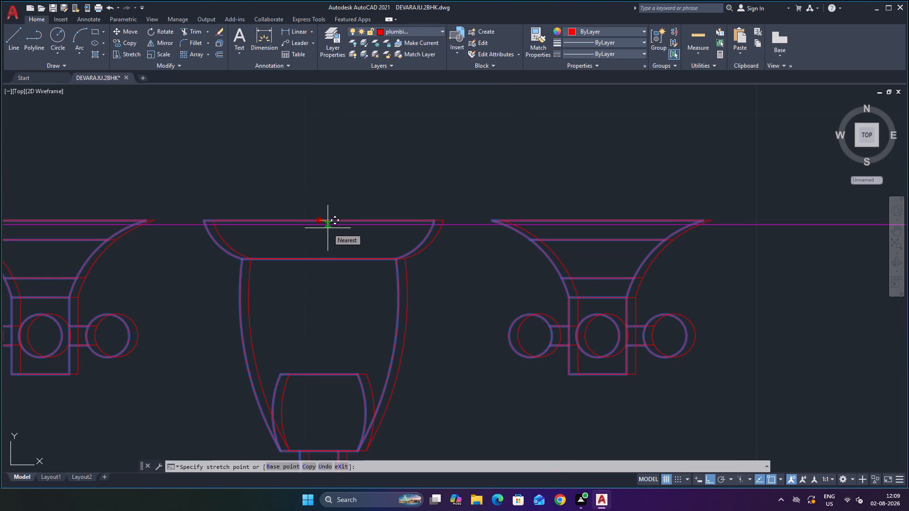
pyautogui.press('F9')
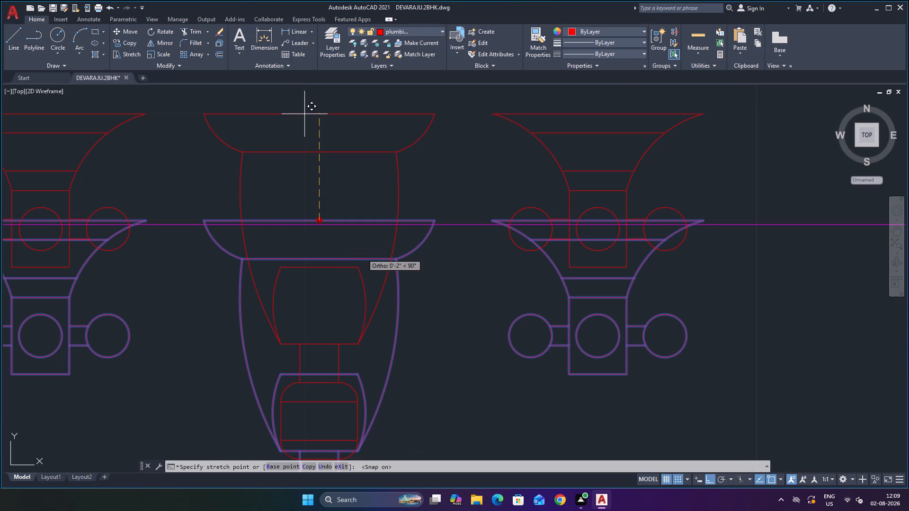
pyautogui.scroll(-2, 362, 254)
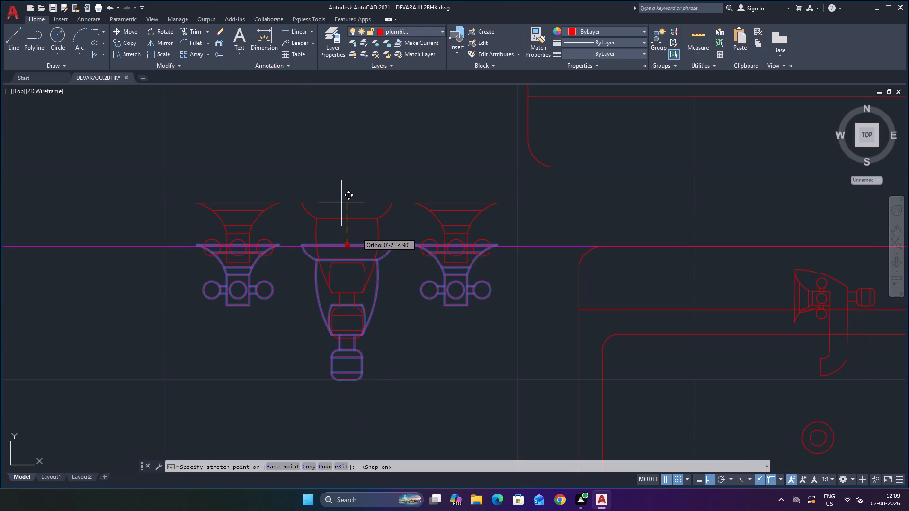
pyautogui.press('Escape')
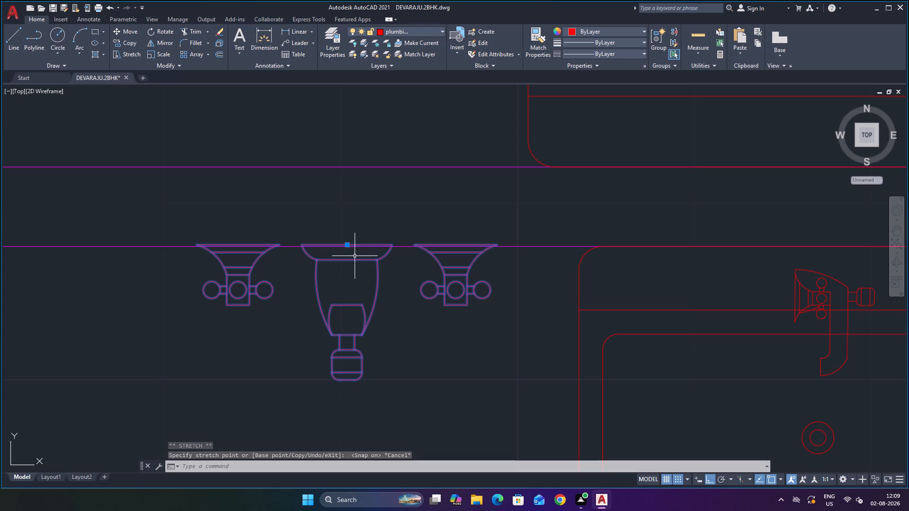
# Move the enlarged lower two-handle faucet slightly so its back edge sits flush on the lower toilet's face of the shared partition.
pyautogui.scroll(3, 348, 246)
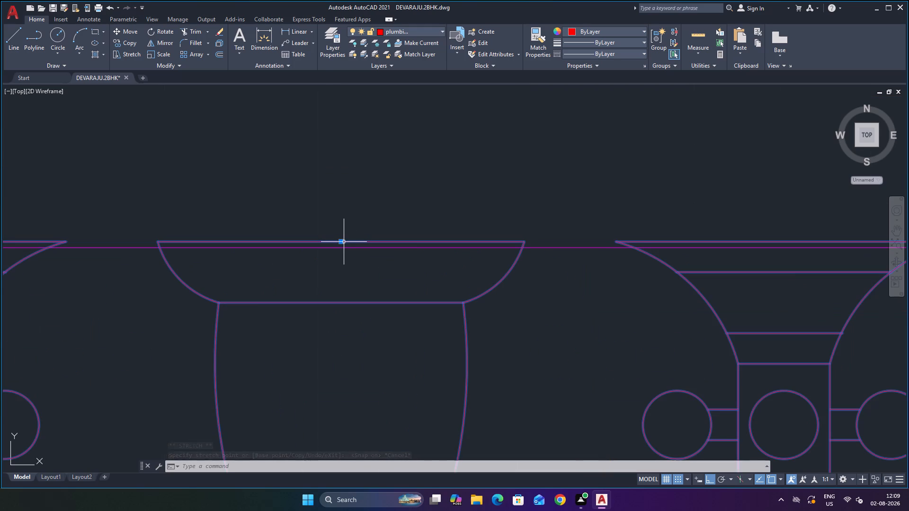
pyautogui.click(341, 242)
pyautogui.scroll(-3, 347, 258)
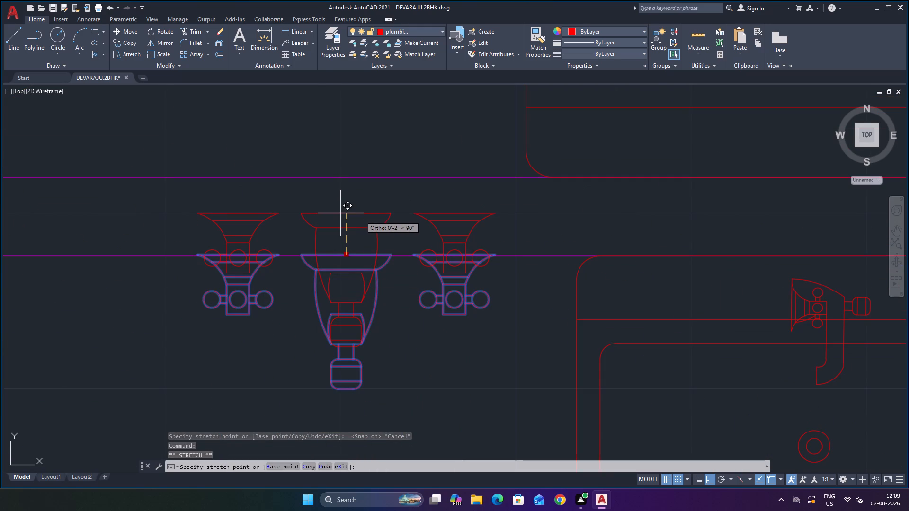
pyautogui.press('F8')
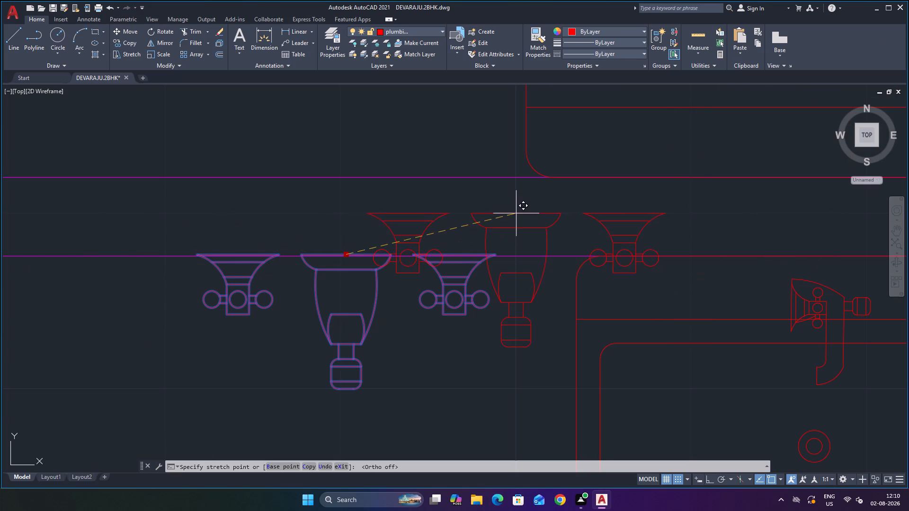
pyautogui.scroll(-2, 528, 205)
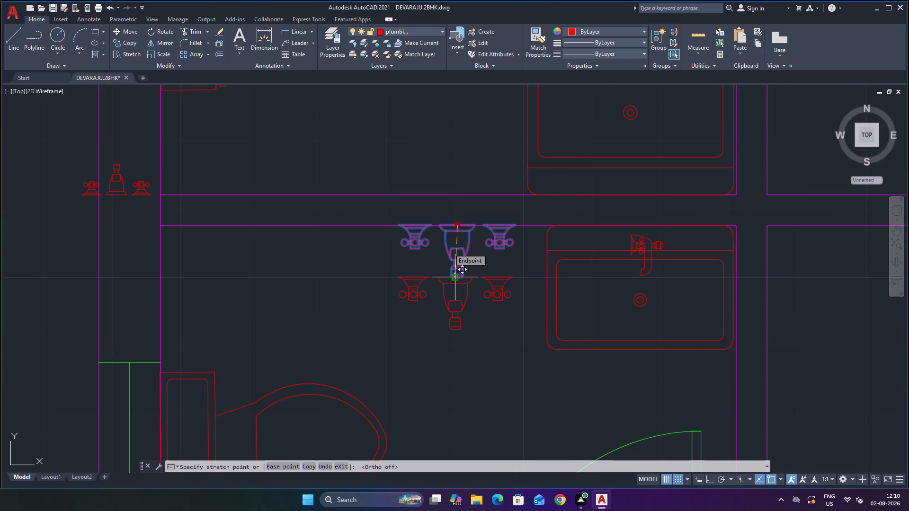
pyautogui.press('F9')
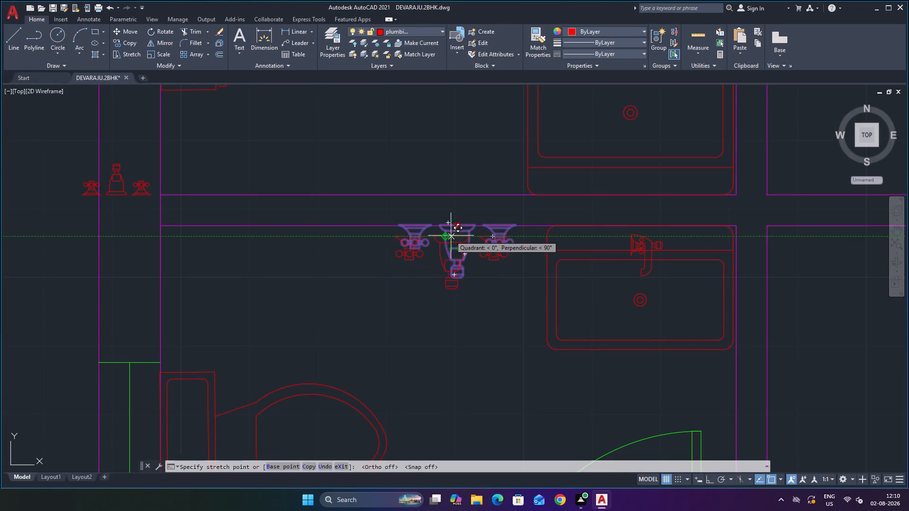
pyautogui.scroll(2, 452, 236)
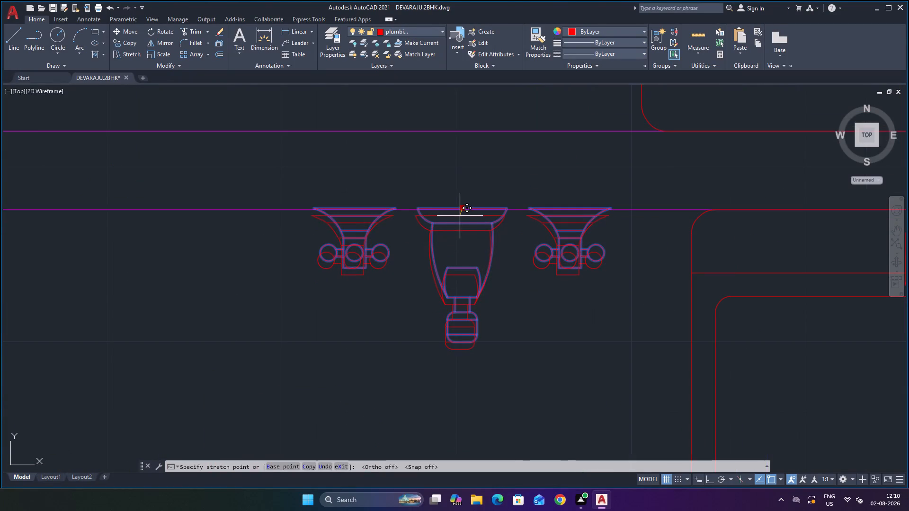
pyautogui.scroll(2, 459, 215)
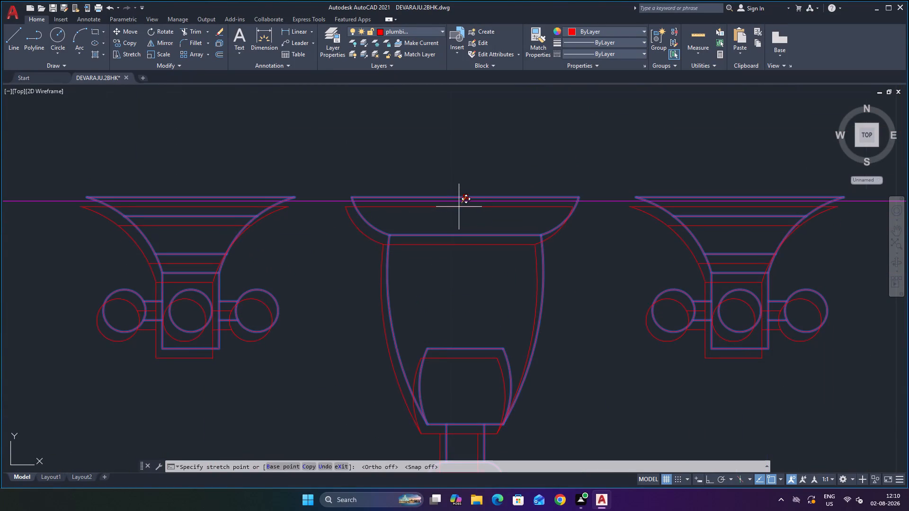
pyautogui.click(460, 203)
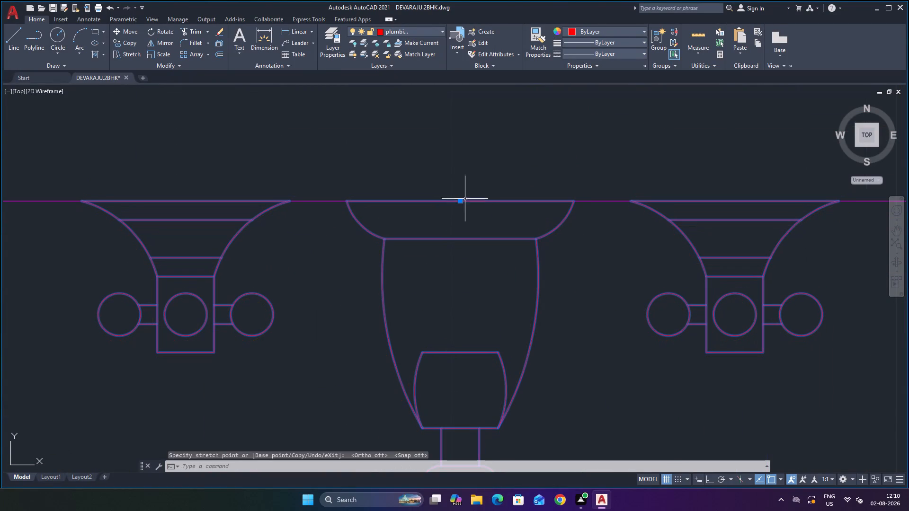
pyautogui.scroll(-1, 478, 185)
pyautogui.click(531, 146)
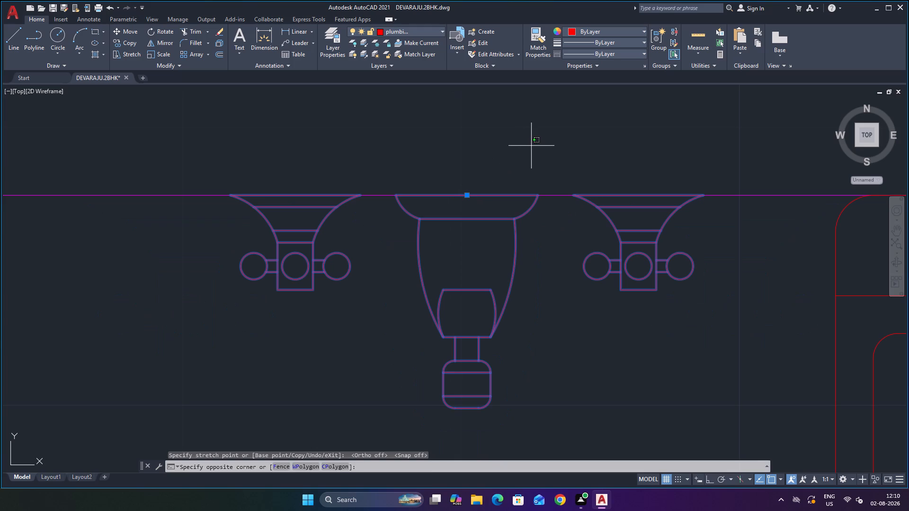
pyautogui.press('Escape')
pyautogui.scroll(-3, 531, 146)
pyautogui.scroll(-2, 511, 232)
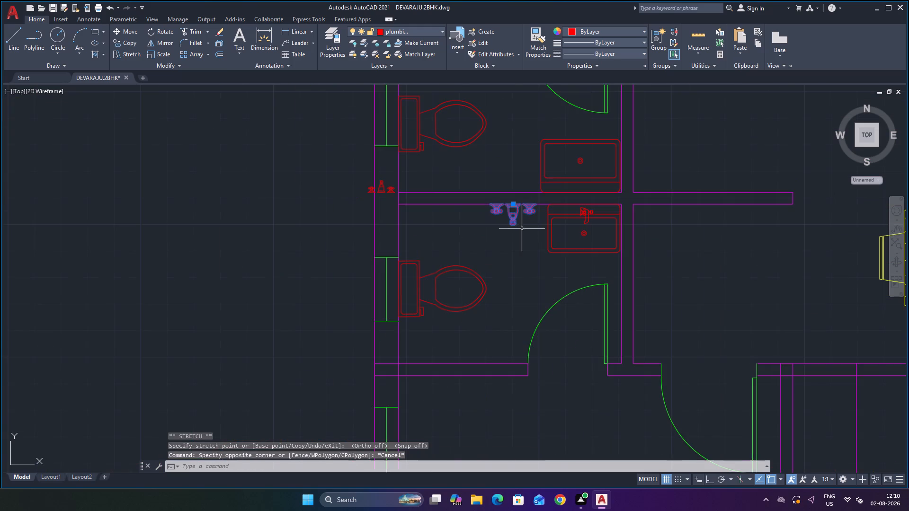
pyautogui.scroll(3, 522, 160)
pyautogui.press('Escape')
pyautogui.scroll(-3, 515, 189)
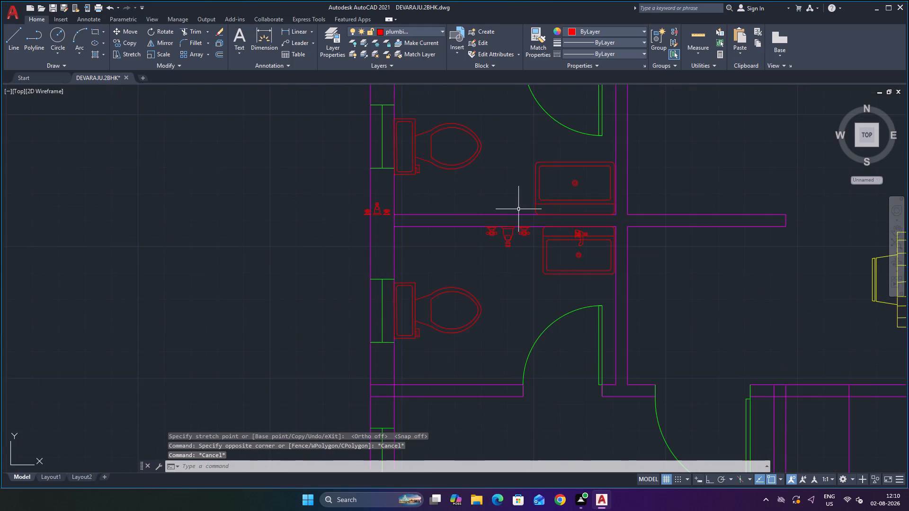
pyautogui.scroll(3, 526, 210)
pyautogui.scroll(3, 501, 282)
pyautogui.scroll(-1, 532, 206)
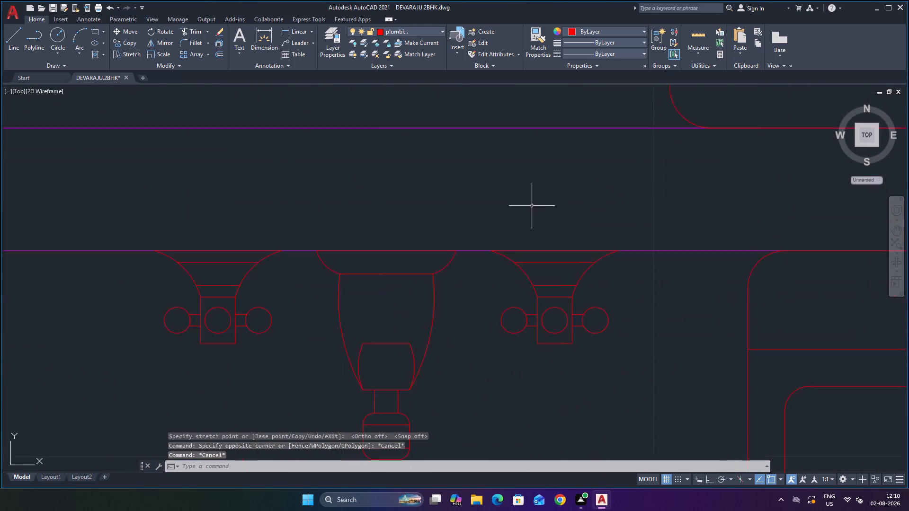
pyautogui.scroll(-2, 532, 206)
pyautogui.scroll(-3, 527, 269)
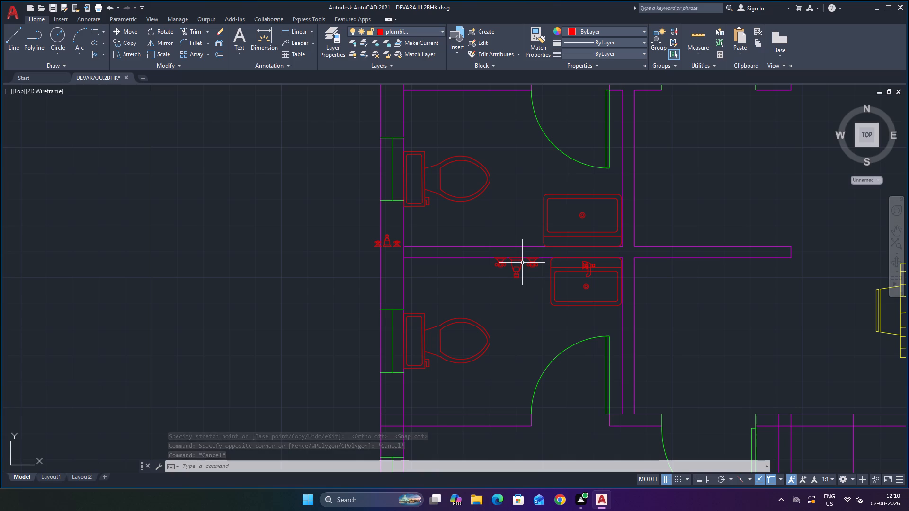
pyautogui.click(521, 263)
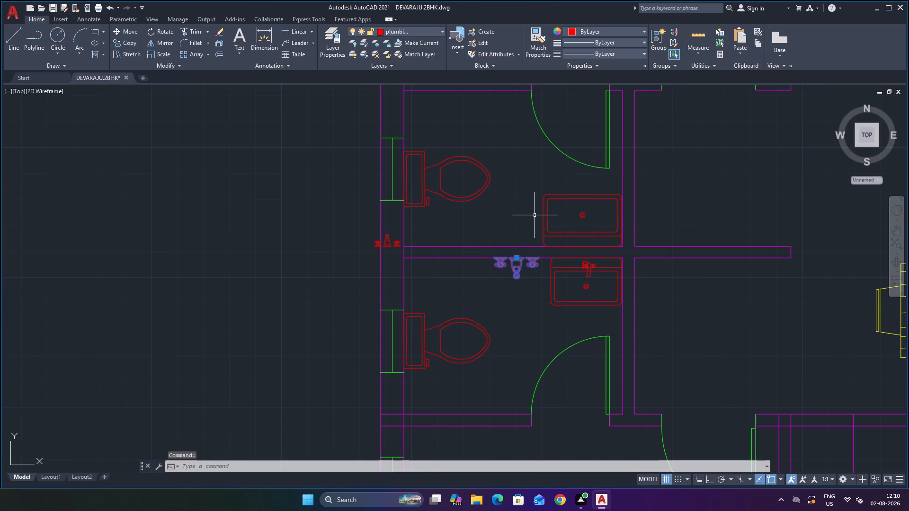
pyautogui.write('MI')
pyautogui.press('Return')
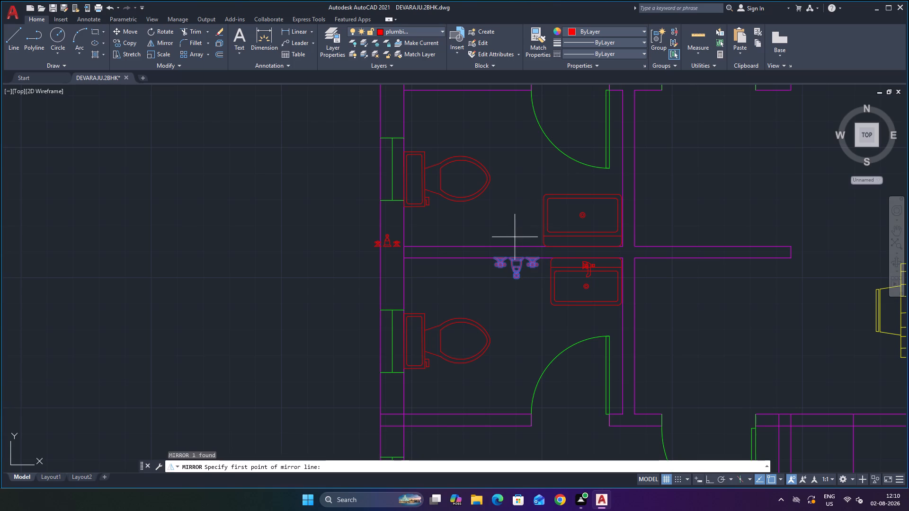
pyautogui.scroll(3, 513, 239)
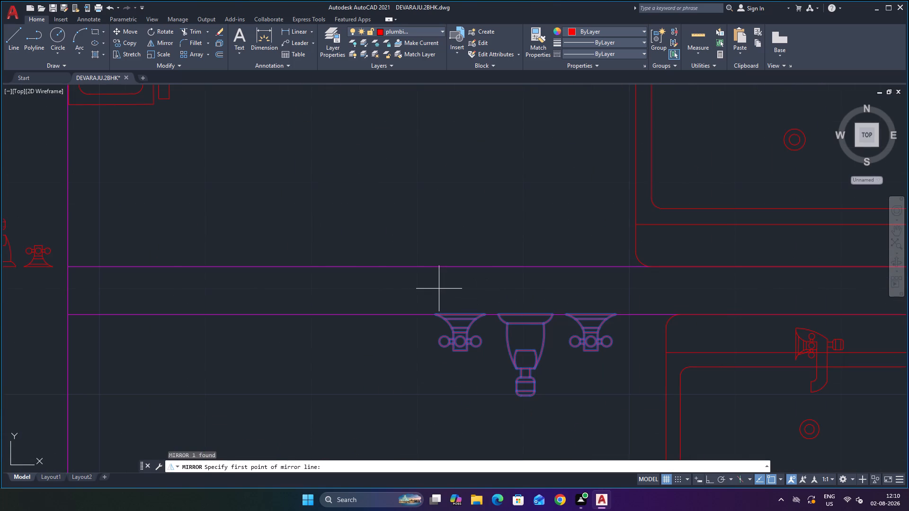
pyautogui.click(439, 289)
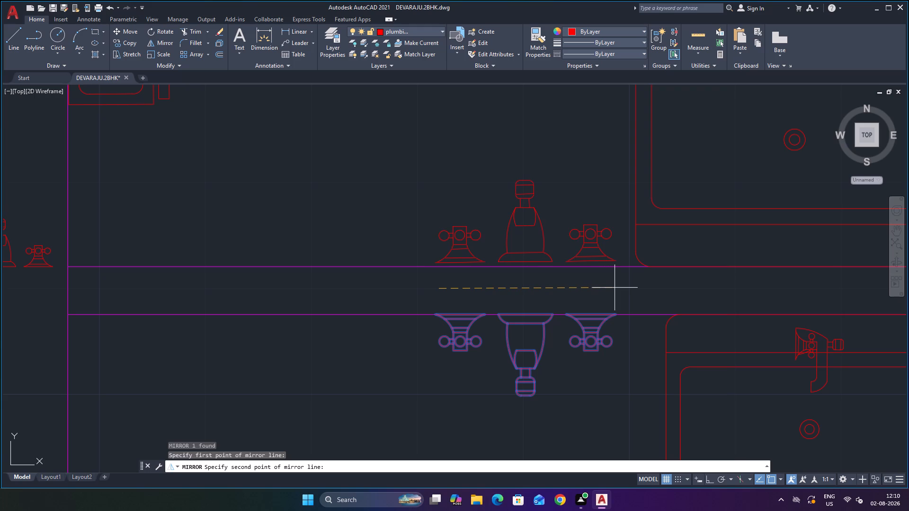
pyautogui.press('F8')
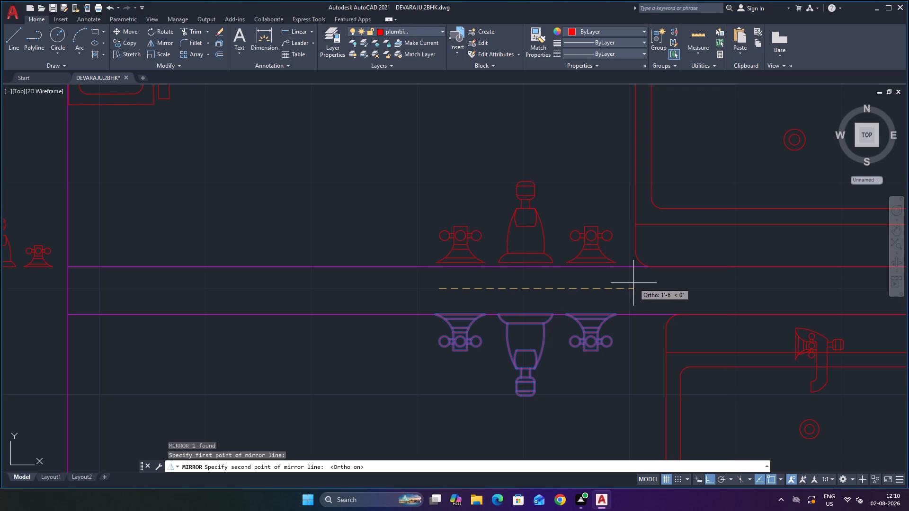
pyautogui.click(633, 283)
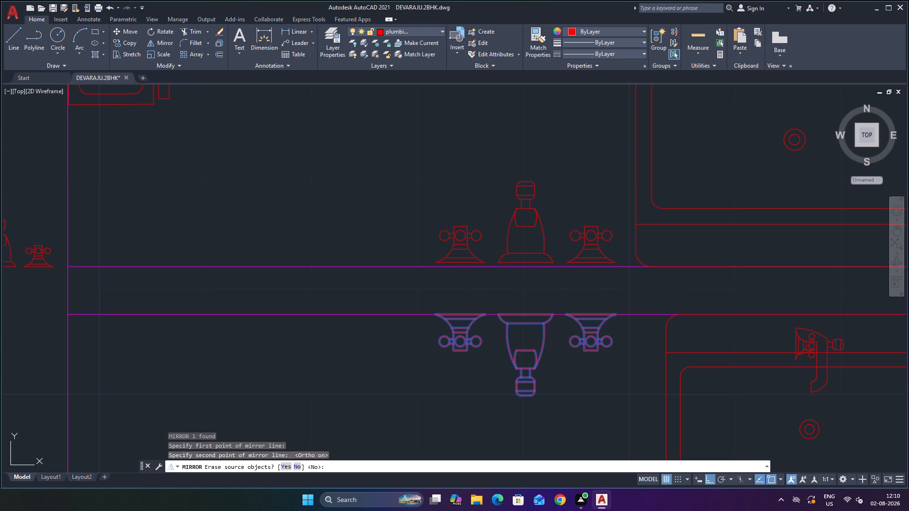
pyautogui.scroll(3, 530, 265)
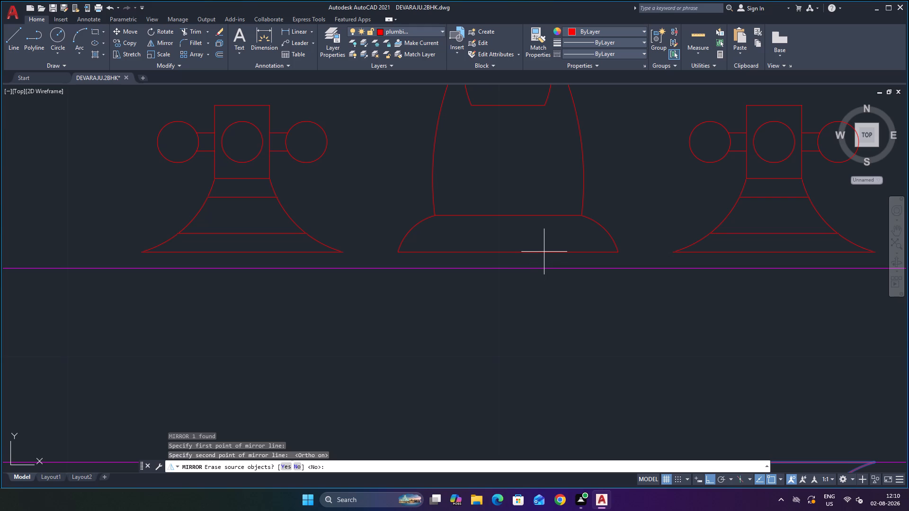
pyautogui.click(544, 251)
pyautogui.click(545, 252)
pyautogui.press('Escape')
# Mirror the lower toilet's two-handle faucet across a horizontal line inside the shared partition into the upper toilet, keeping the original.
pyautogui.scroll(-4, 546, 250)
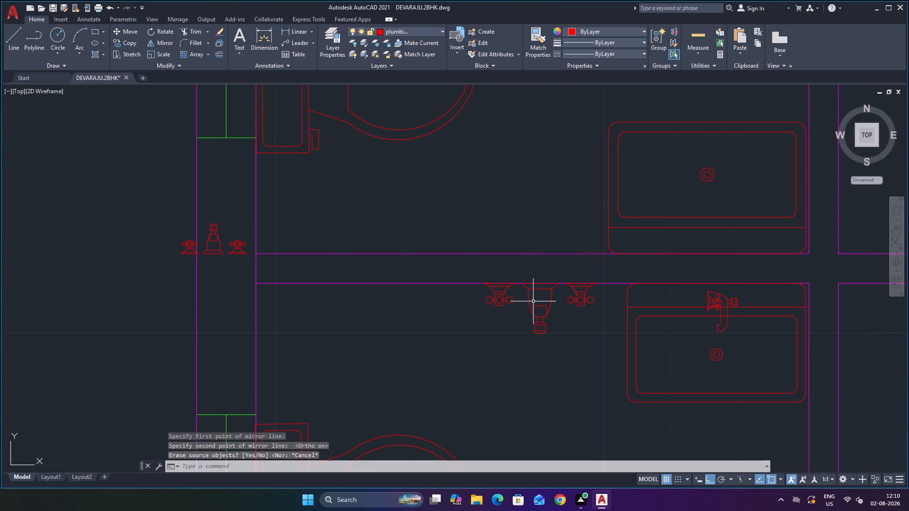
pyautogui.click(531, 290)
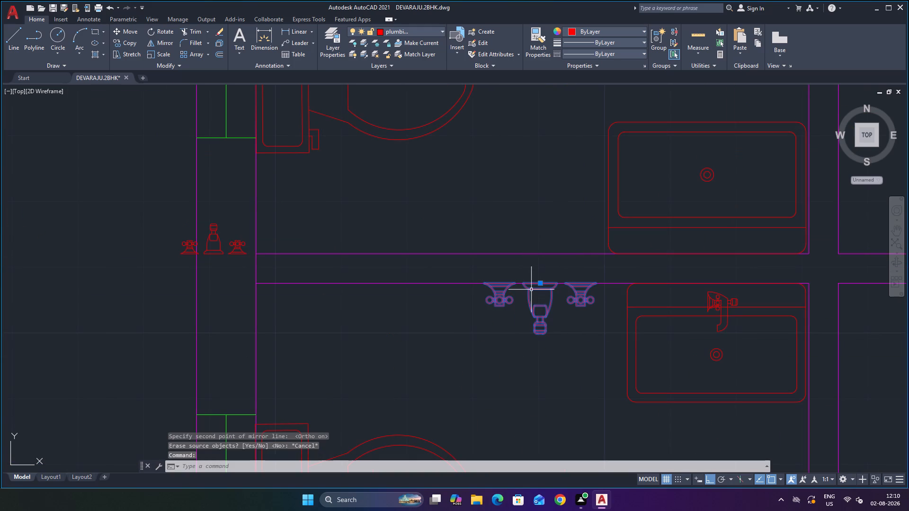
pyautogui.write('MI')
pyautogui.press('Return')
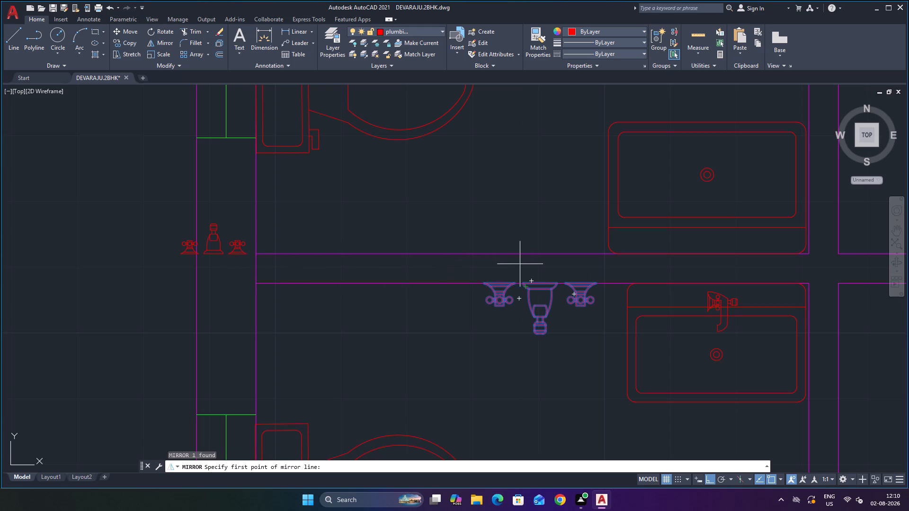
pyautogui.click(483, 268)
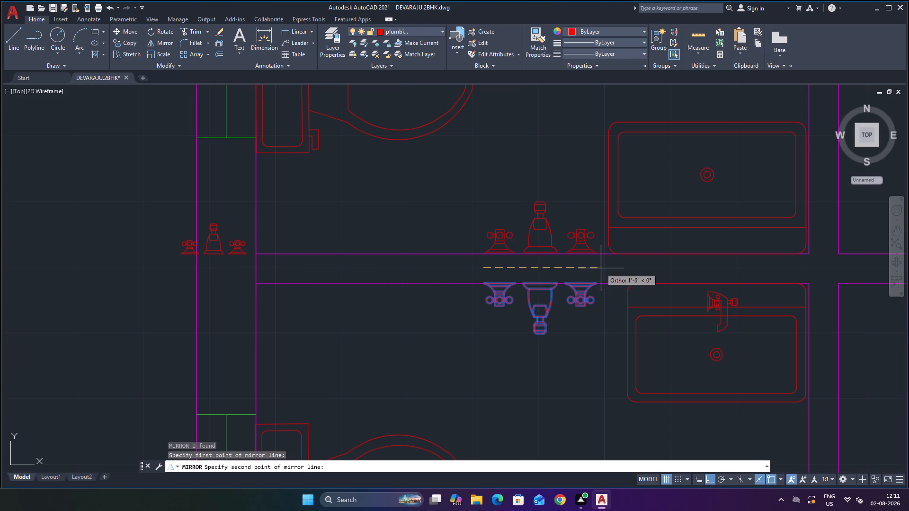
pyautogui.click(608, 269)
pyautogui.press('Return')
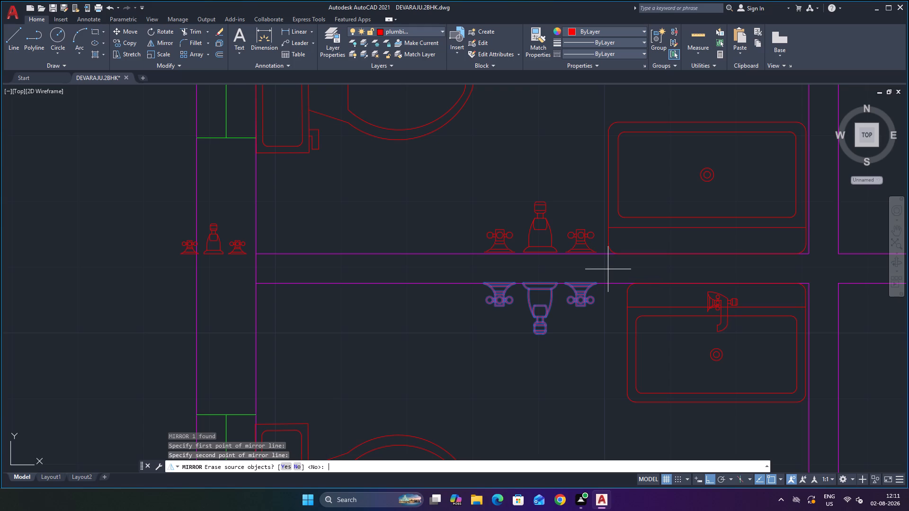
# Move the mirrored two-handle faucet slightly so its back edge sits flush on the upper toilet's face of the shared partition.
pyautogui.scroll(2, 608, 269)
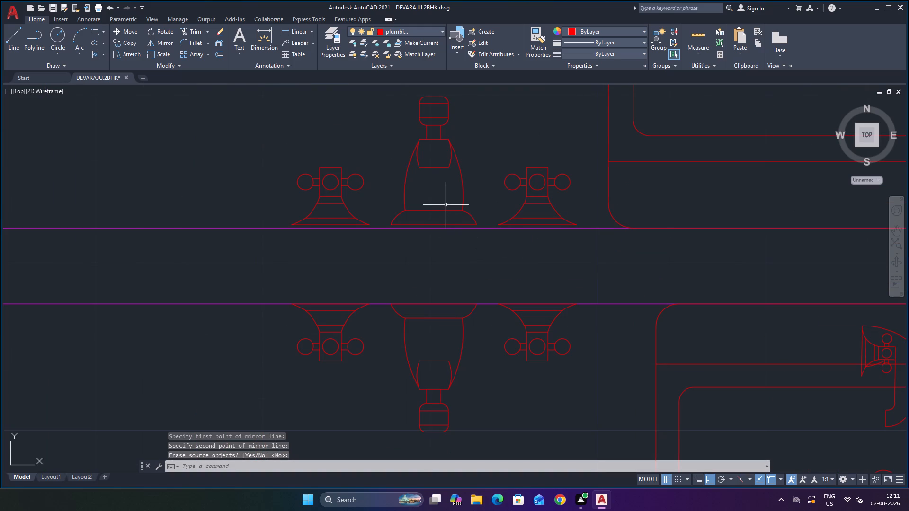
pyautogui.click(446, 211)
pyautogui.scroll(2, 423, 255)
pyautogui.click(448, 177)
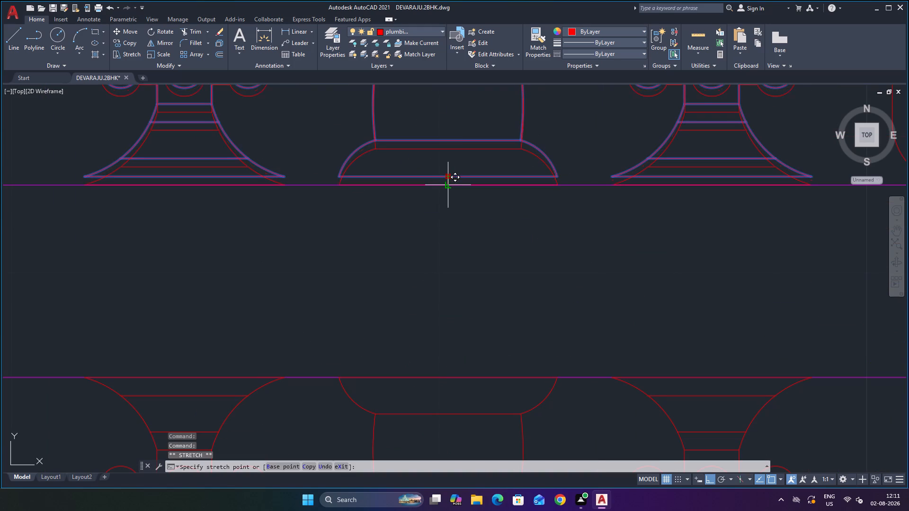
pyautogui.click(451, 185)
pyautogui.scroll(-3, 498, 237)
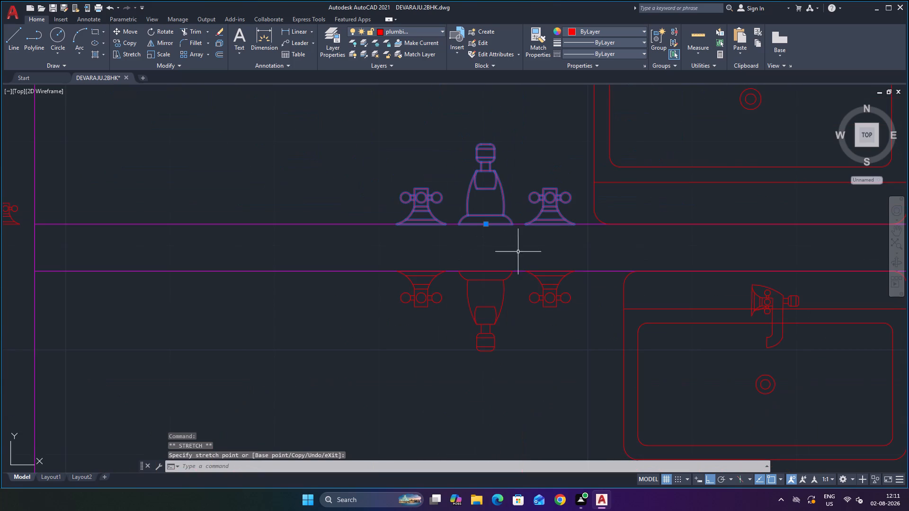
pyautogui.scroll(-3, 615, 262)
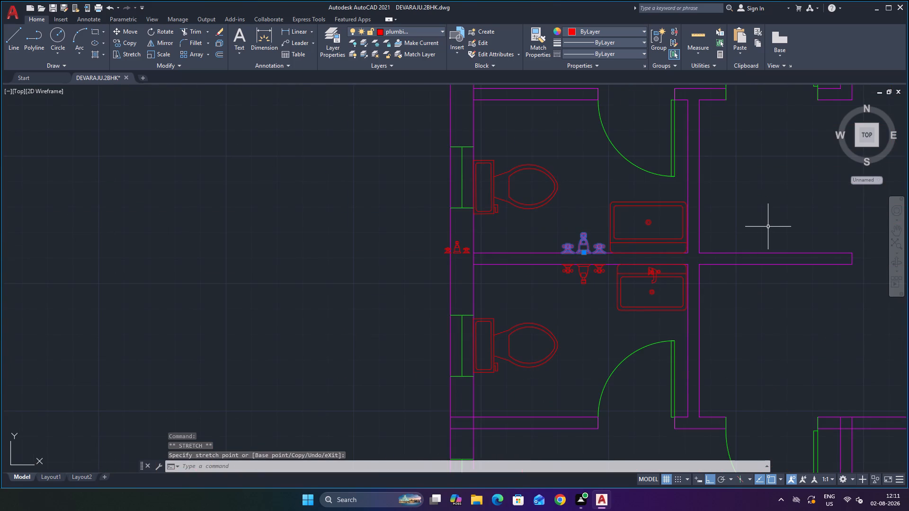
pyautogui.click(754, 218)
pyautogui.press('Escape')
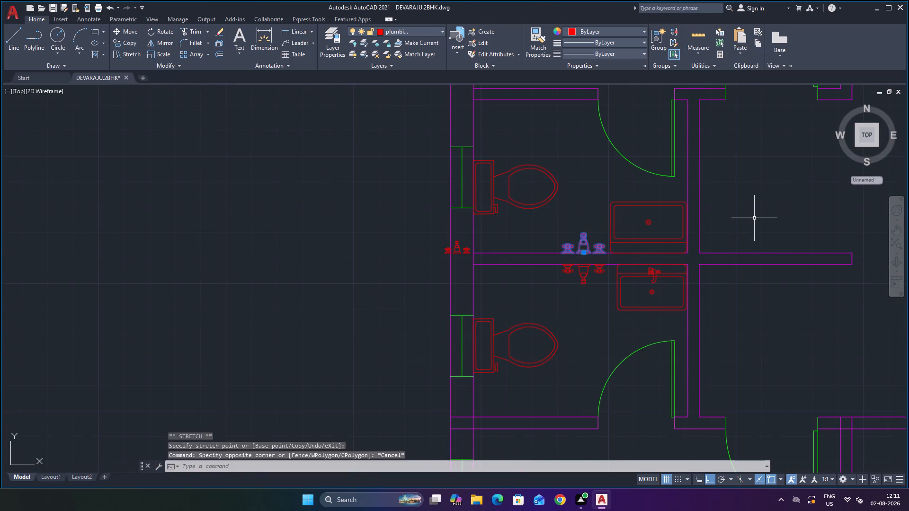
pyautogui.press('Escape')
# Move the upper toilet's sink straight along the partition line, away from its corner, over to the outer wall beside the WC.
pyautogui.scroll(1, 746, 255)
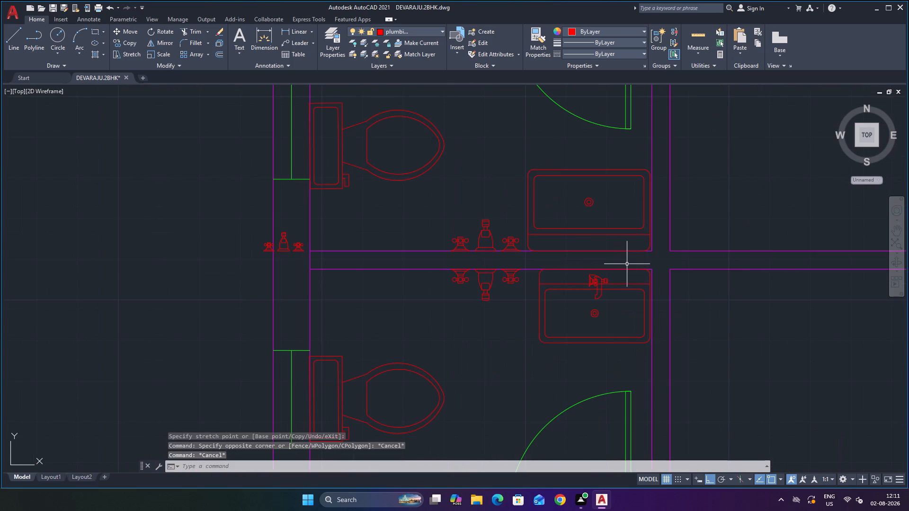
pyautogui.scroll(2, 631, 264)
pyautogui.scroll(-1, 636, 262)
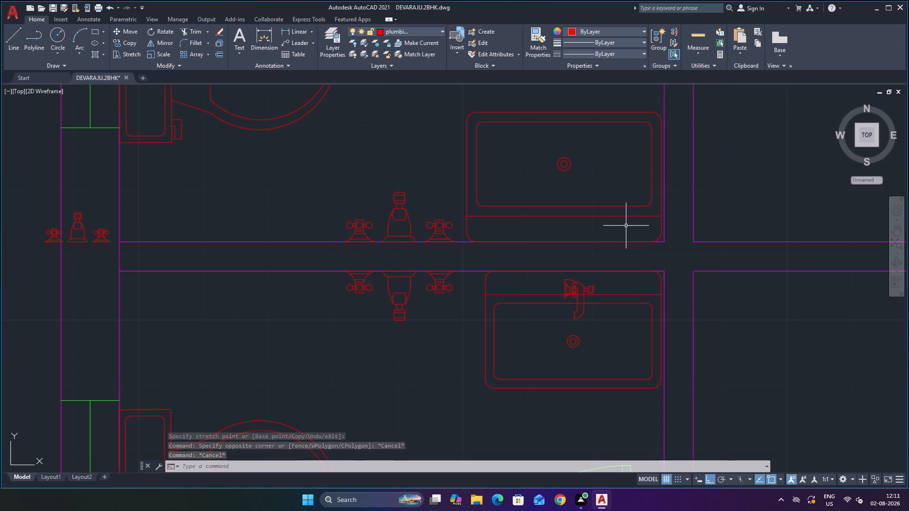
pyautogui.click(624, 216)
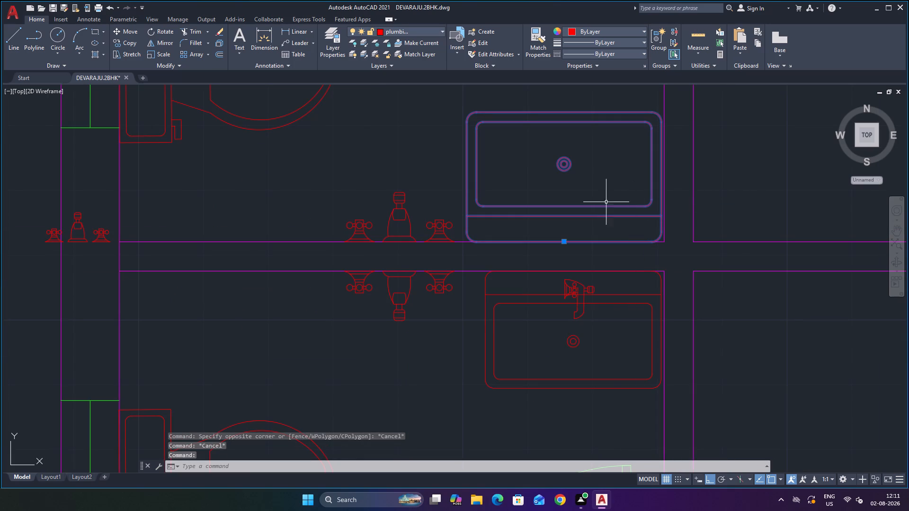
pyautogui.click(565, 239)
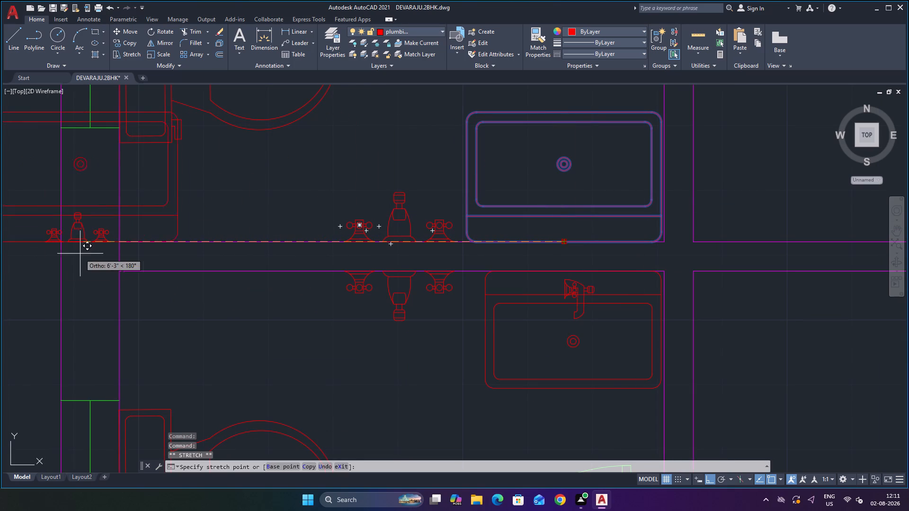
pyautogui.click(156, 283)
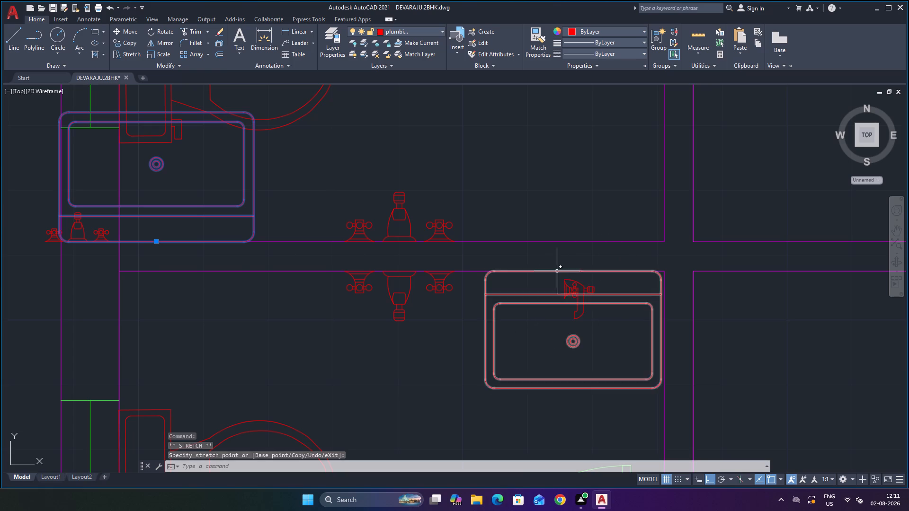
# Mirror the lower toilet's sink and the displaced upper sink across a horizontal line inside the shared partition, keeping the originals.
pyautogui.click(487, 295)
pyautogui.write('MI')
pyautogui.press('Return')
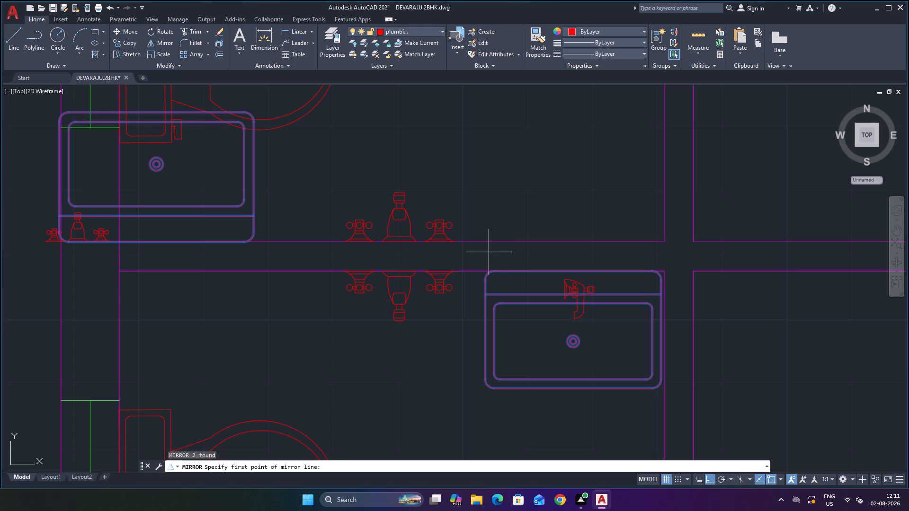
pyautogui.click(488, 254)
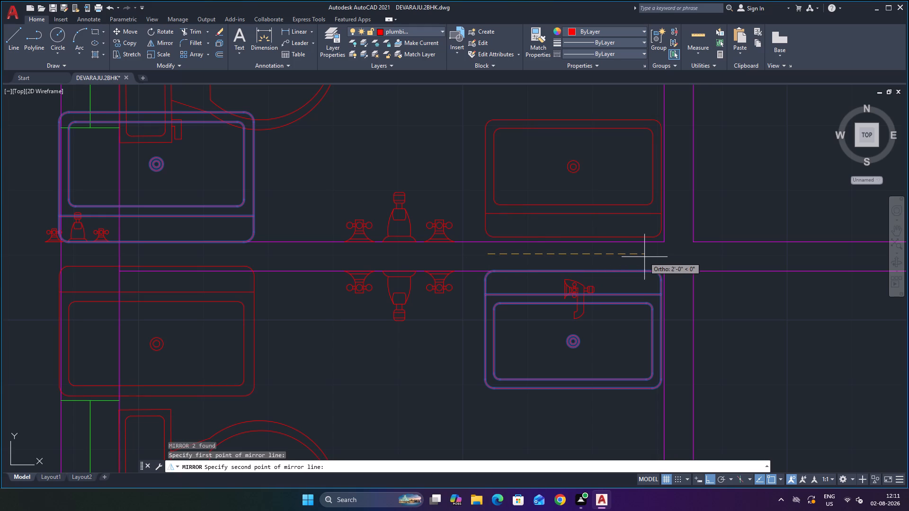
pyautogui.click(654, 257)
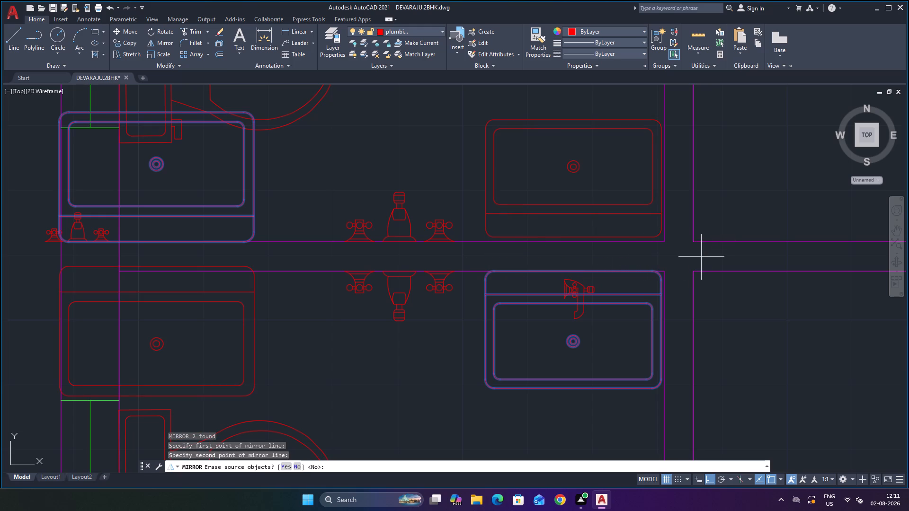
pyautogui.click(579, 287)
pyautogui.press('Return')
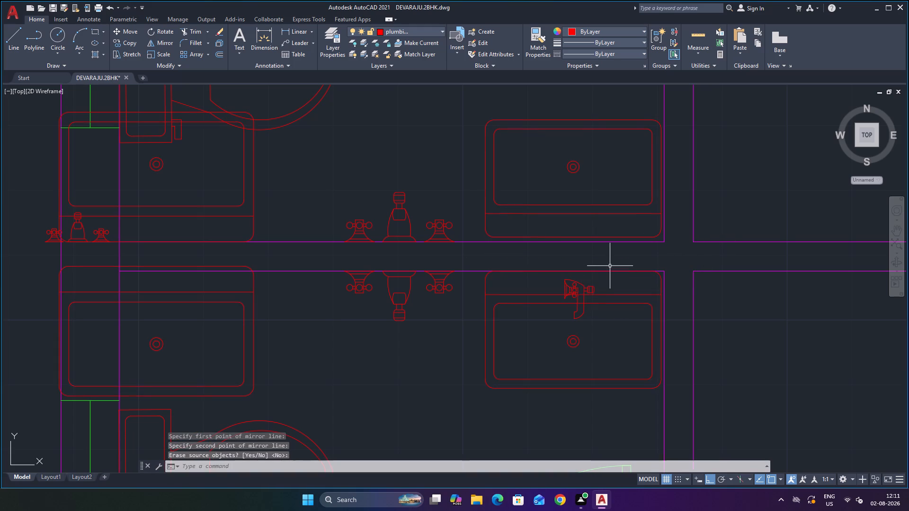
# Mirror the lower sink's side-view faucet across a horizontal line inside the shared partition onto the upper sink, keeping the original.
pyautogui.click(582, 287)
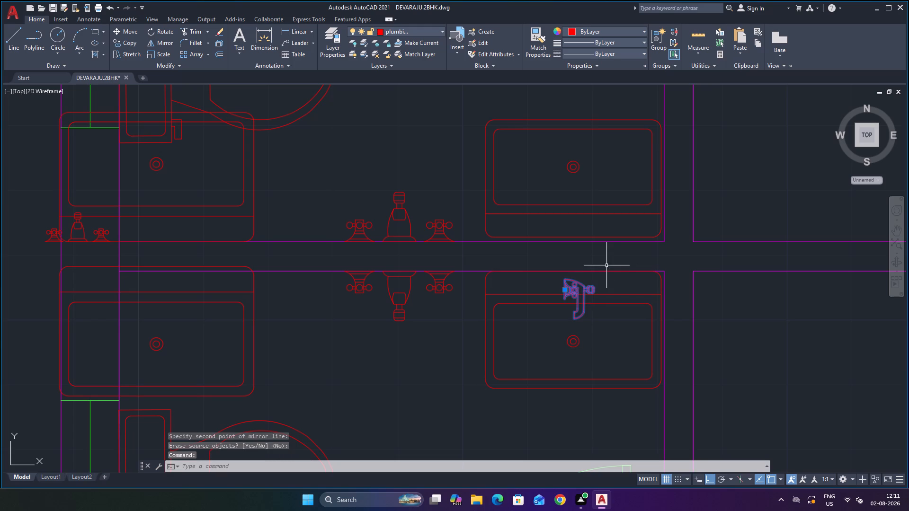
pyautogui.write('MI')
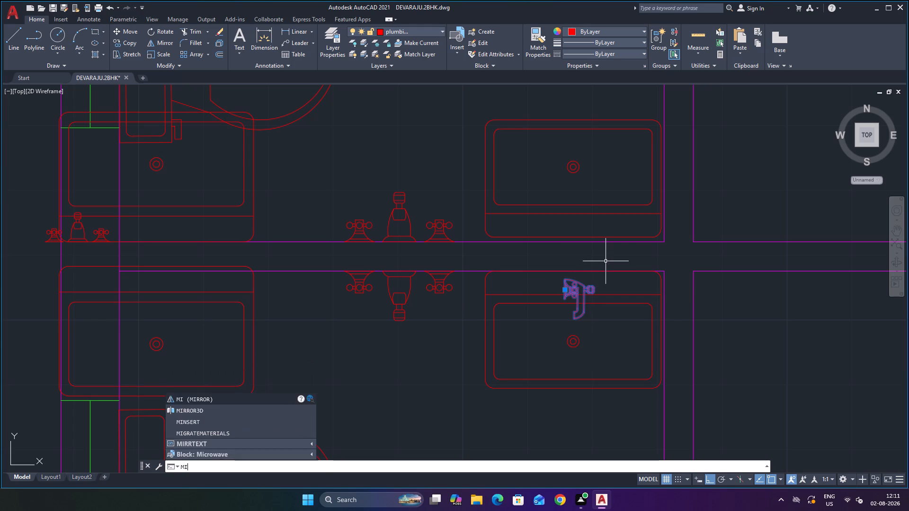
pyautogui.press('Return')
pyautogui.click(529, 258)
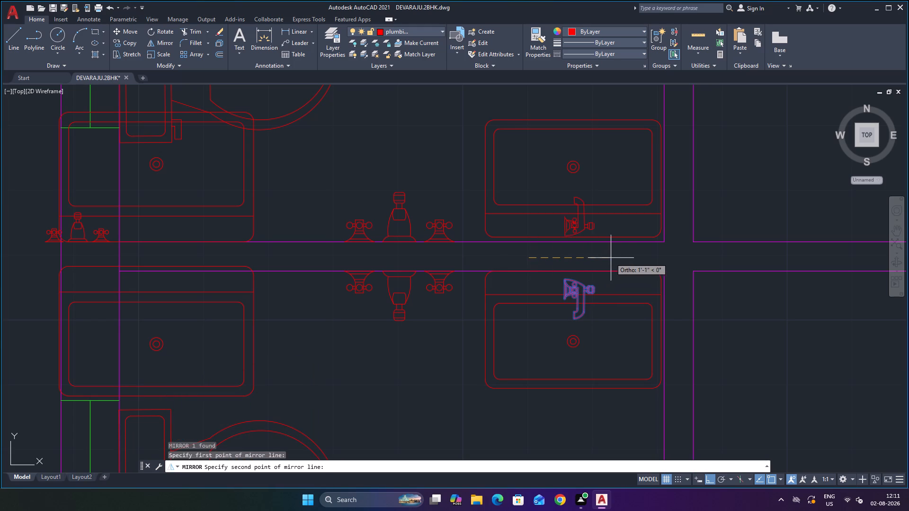
pyautogui.click(628, 259)
pyautogui.press('Return')
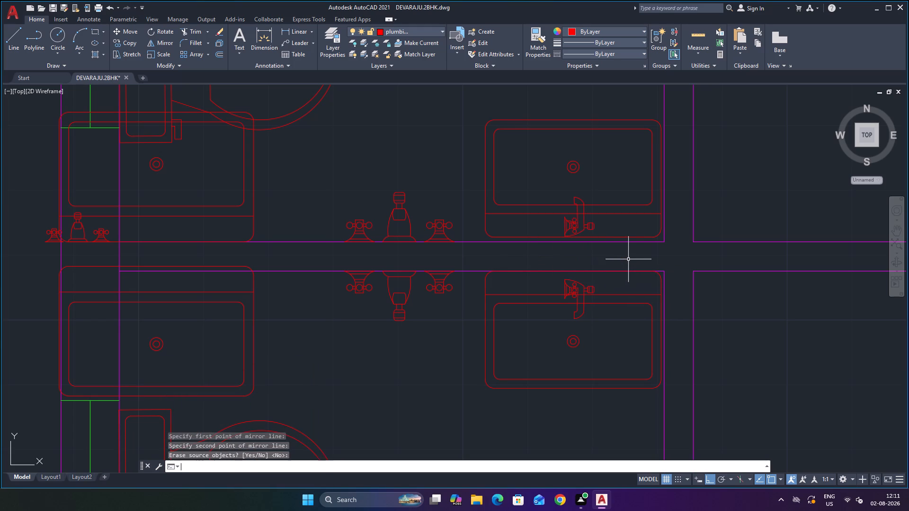
# Move the upper toilet's corner sink straight down so its back edge sits flush on the shared partition.
pyautogui.click(628, 259)
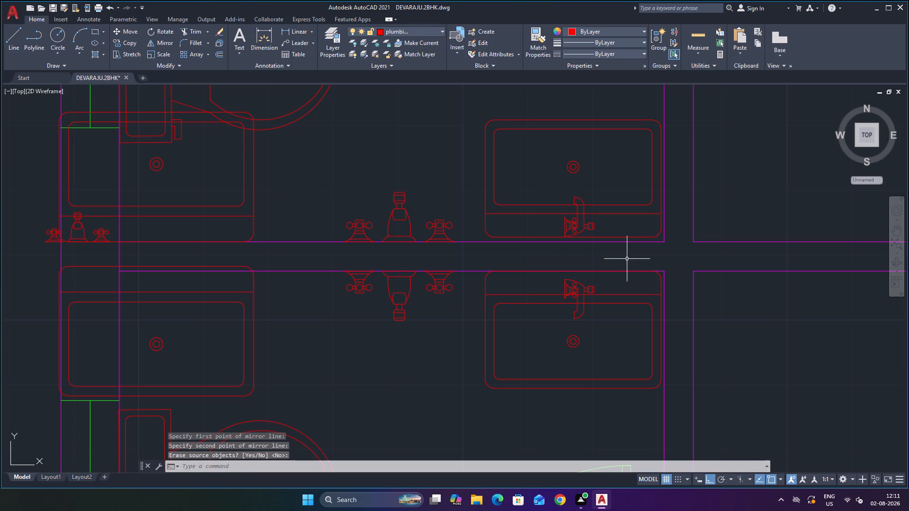
pyautogui.press('Escape')
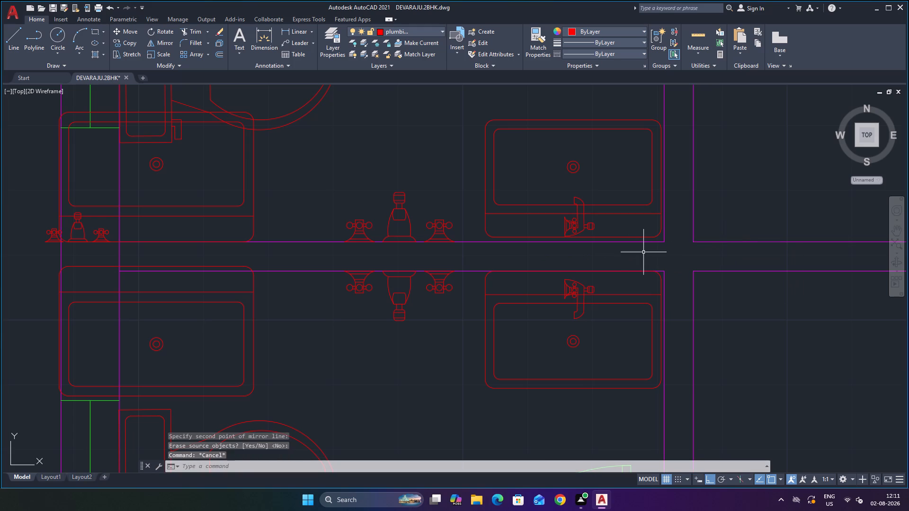
pyautogui.scroll(2, 642, 254)
pyautogui.click(560, 212)
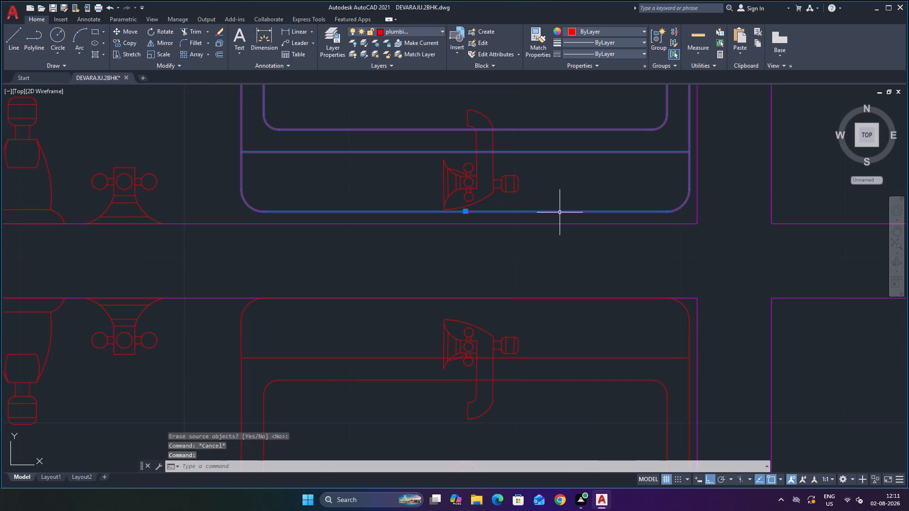
pyautogui.click(466, 213)
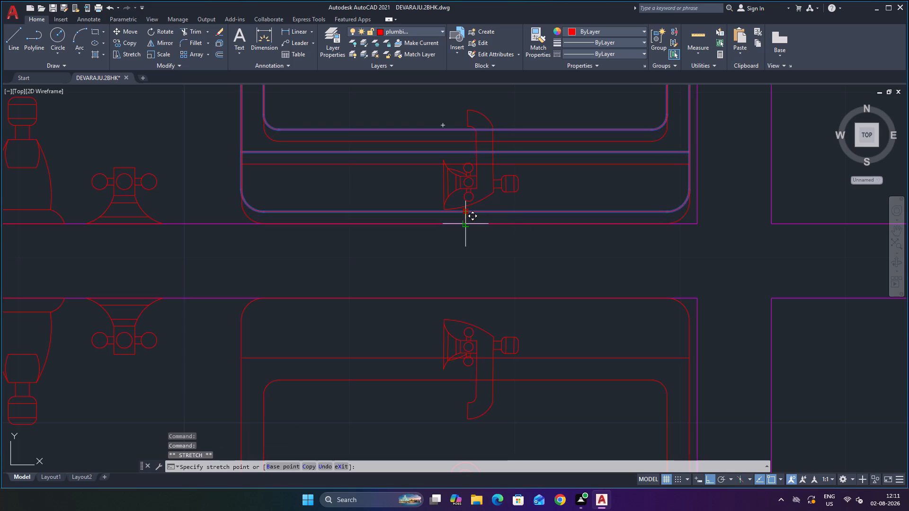
pyautogui.click(466, 222)
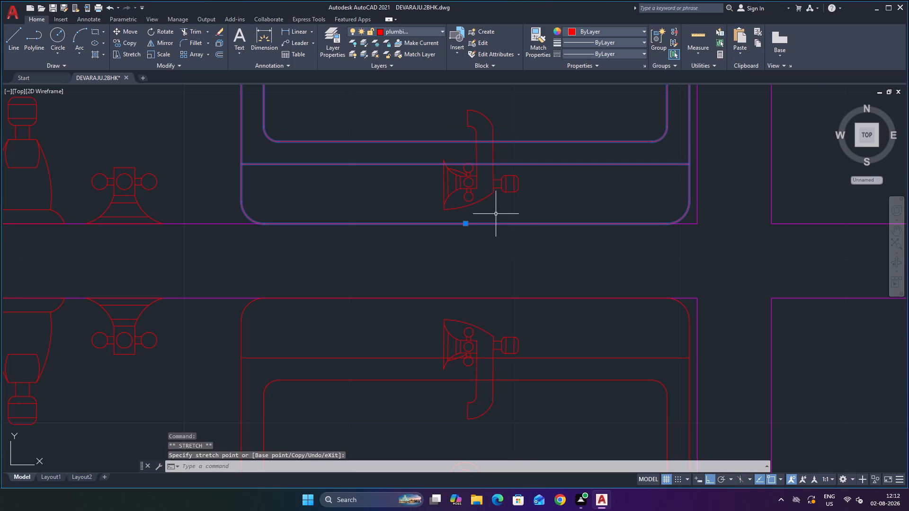
pyautogui.scroll(-1, 496, 214)
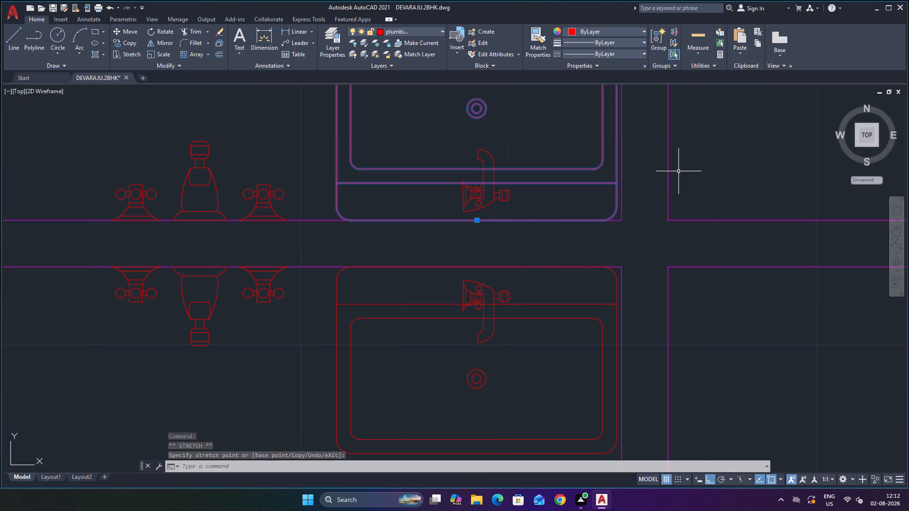
pyautogui.press('Escape')
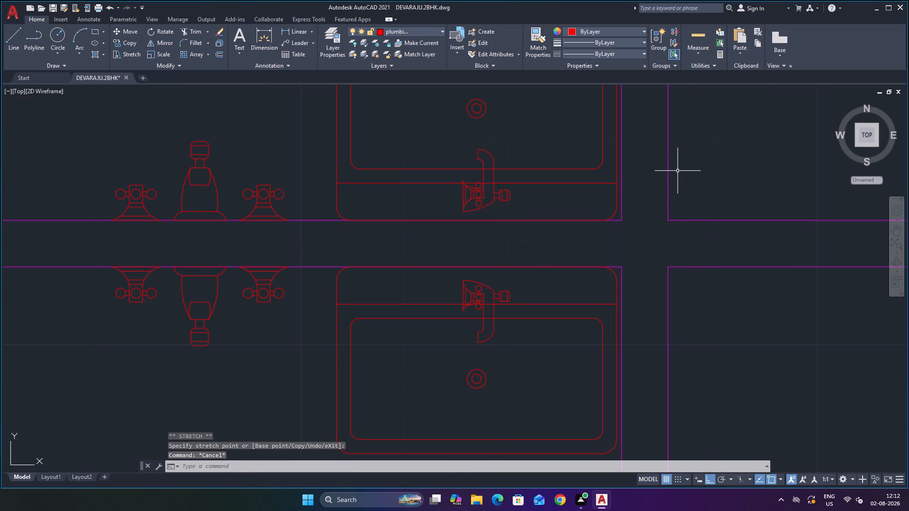
# Erase the surplus sinks in both toilets and the small two-handle faucet, all overlapping the outer wall near the WCs.
pyautogui.scroll(-4, 681, 176)
pyautogui.scroll(-4, 734, 210)
pyautogui.scroll(3, 800, 181)
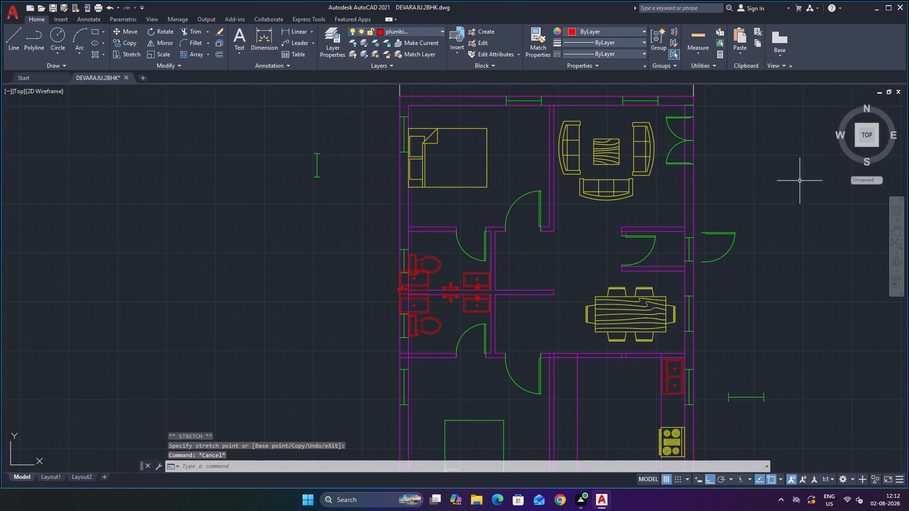
pyautogui.scroll(-3, 746, 213)
pyautogui.scroll(2, 777, 220)
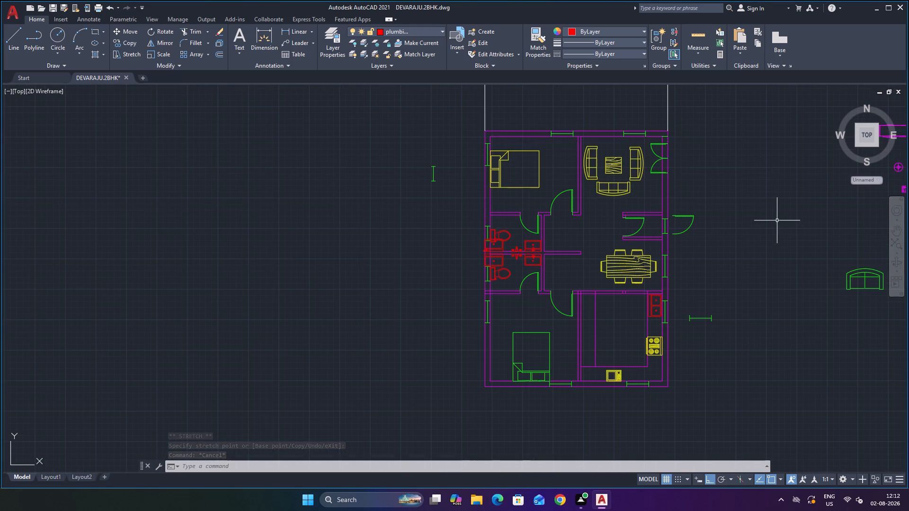
pyautogui.scroll(2, 624, 268)
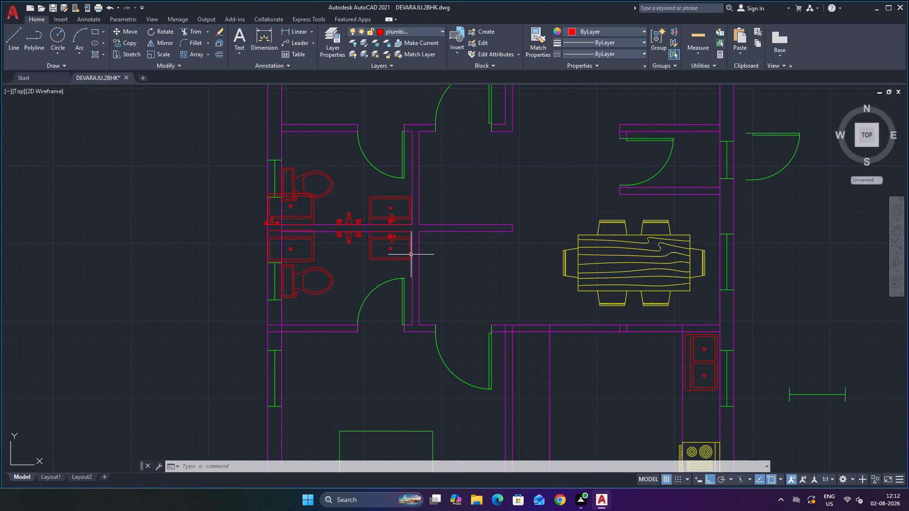
pyautogui.click(312, 244)
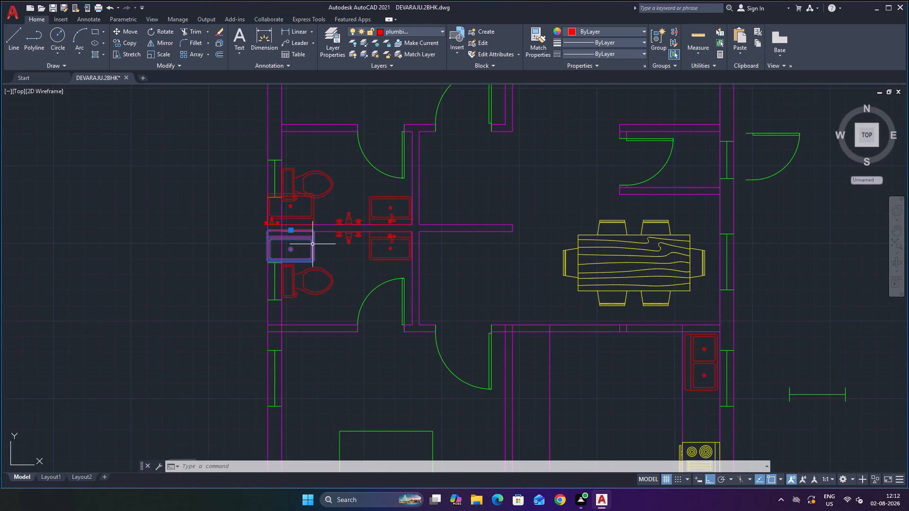
pyautogui.press('Delete')
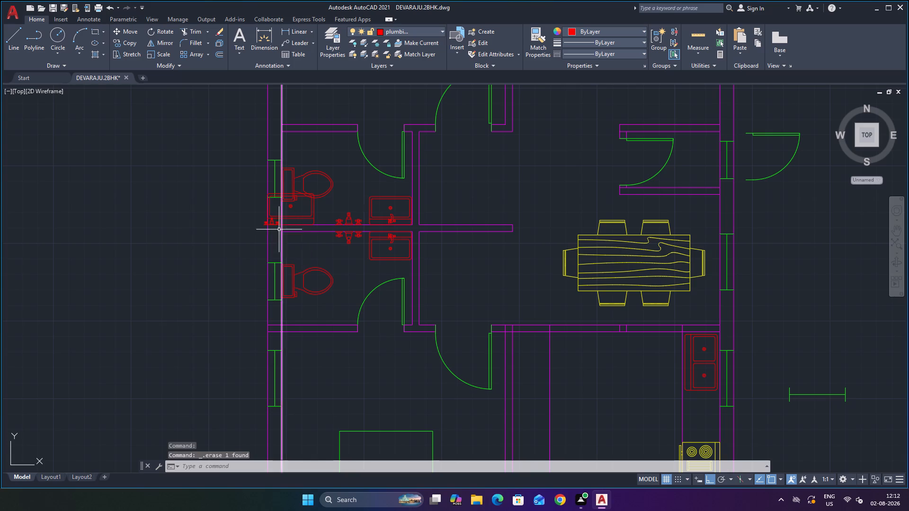
pyautogui.scroll(3, 273, 223)
pyautogui.click(267, 221)
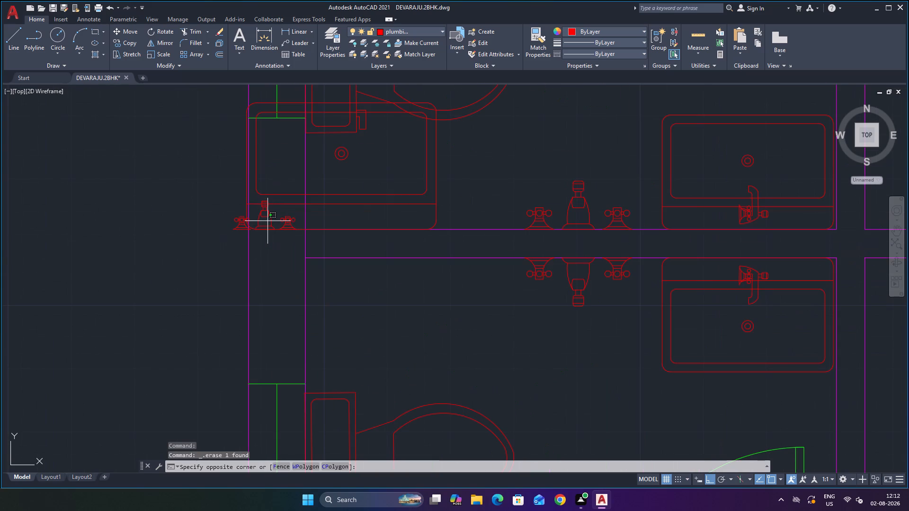
pyautogui.click(261, 215)
pyautogui.press('Delete')
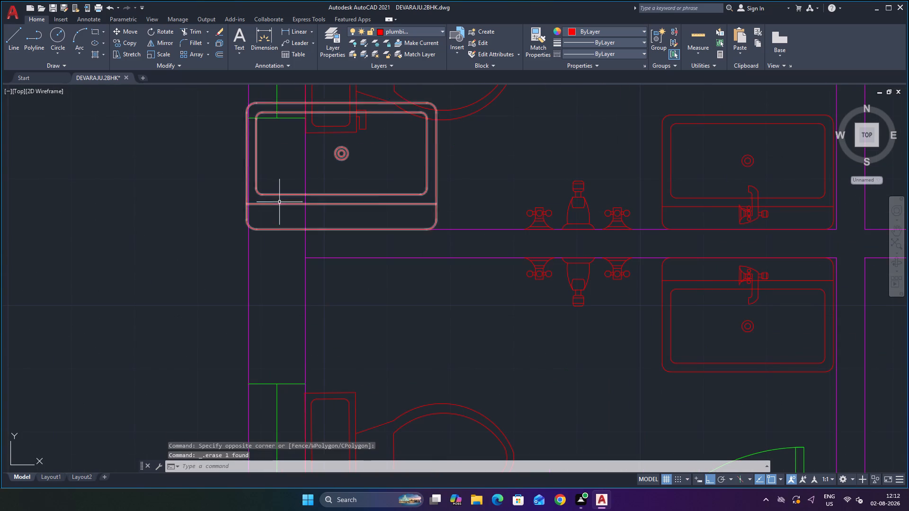
pyautogui.click(285, 194)
pyautogui.press('Delete')
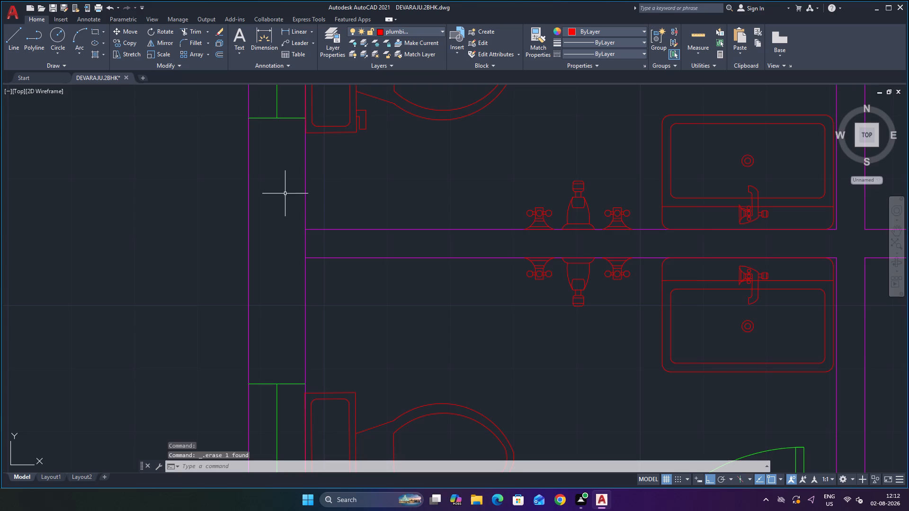
# With ortho off, move the long magenta rectangular block from the spare blocks to just outside the living room's double-door wall.
pyautogui.scroll(-3, 328, 190)
pyautogui.scroll(-1, 471, 231)
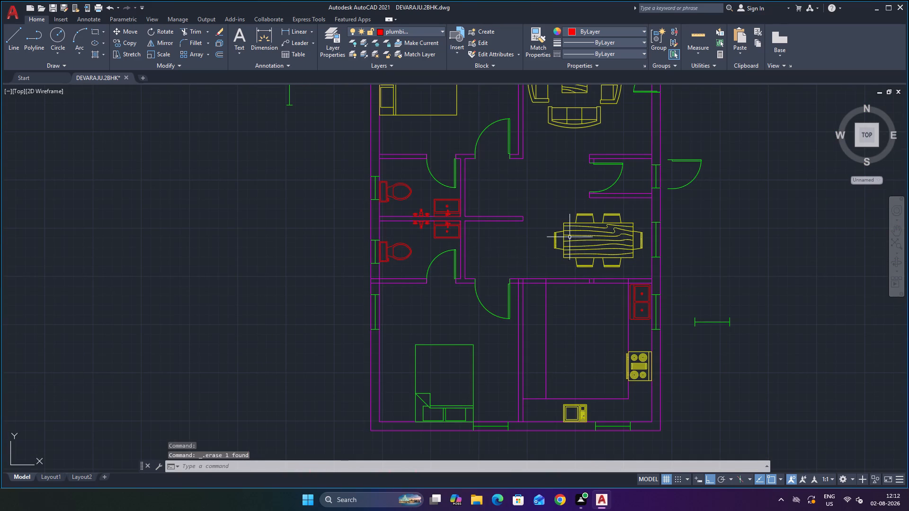
pyautogui.scroll(1, 553, 231)
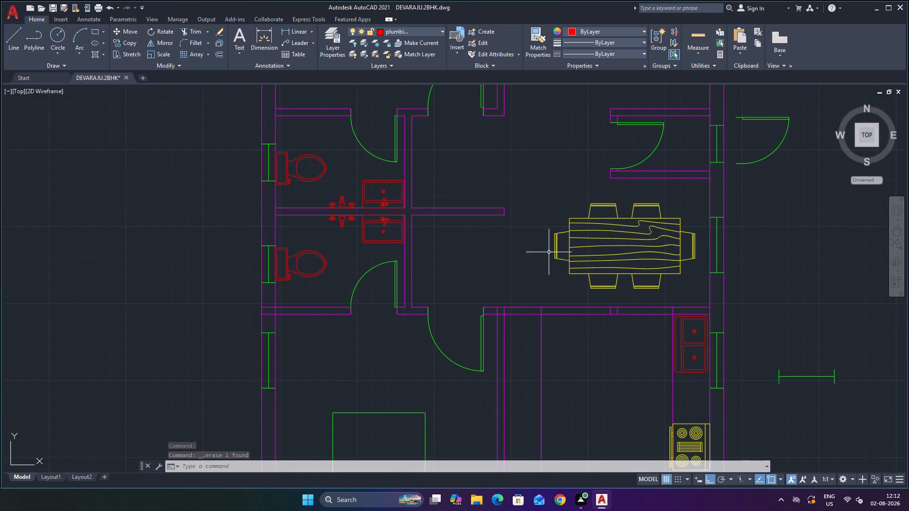
pyautogui.scroll(-3, 549, 252)
pyautogui.scroll(2, 653, 268)
pyautogui.scroll(-2, 617, 293)
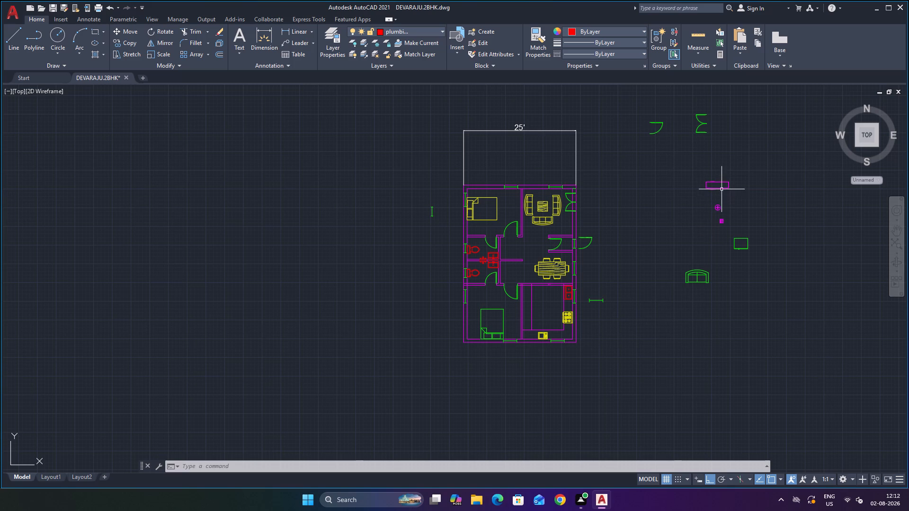
pyautogui.scroll(3, 728, 176)
pyautogui.click(669, 198)
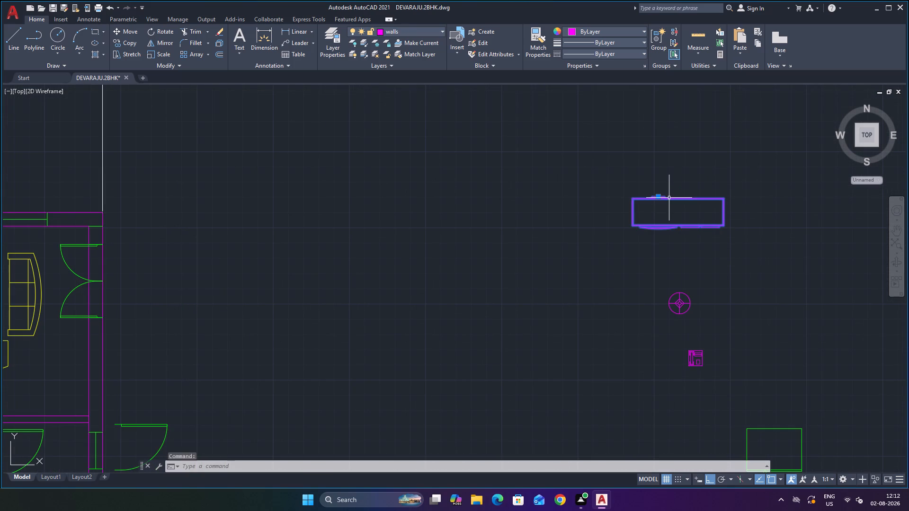
pyautogui.scroll(-1, 671, 238)
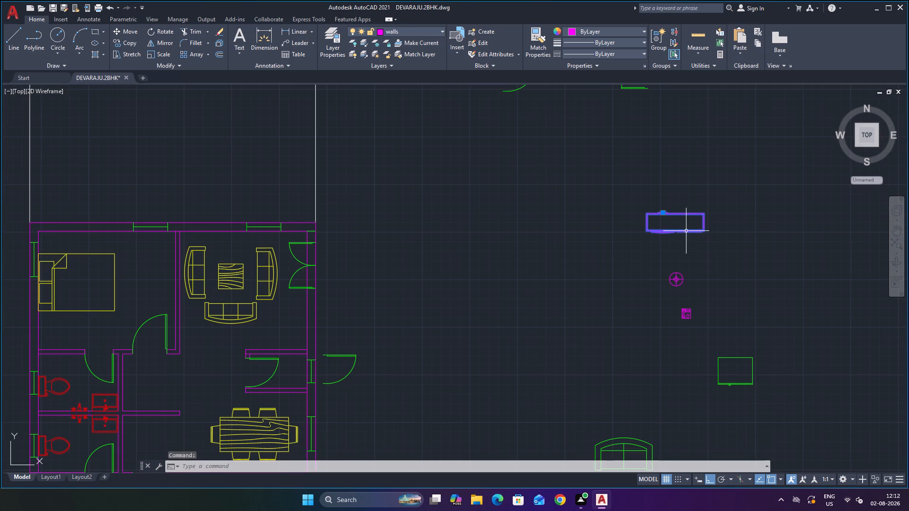
pyautogui.click(662, 214)
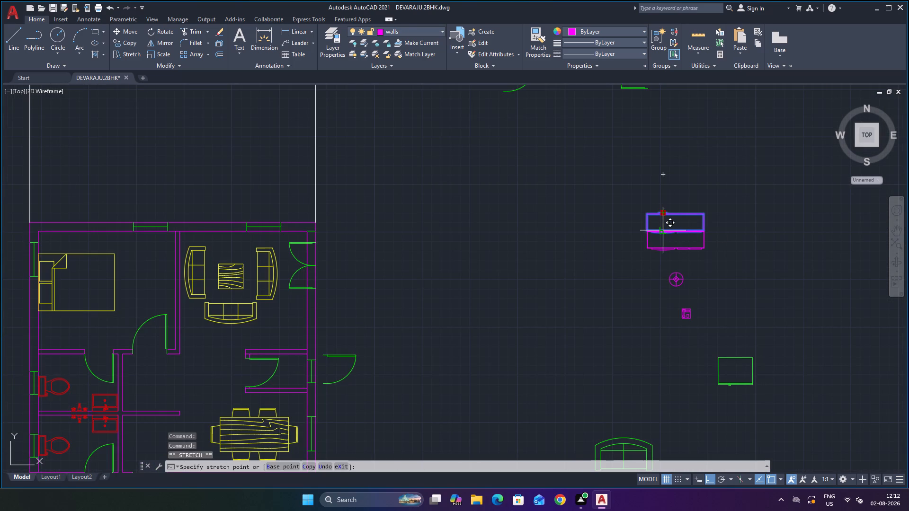
pyautogui.scroll(-2, 511, 265)
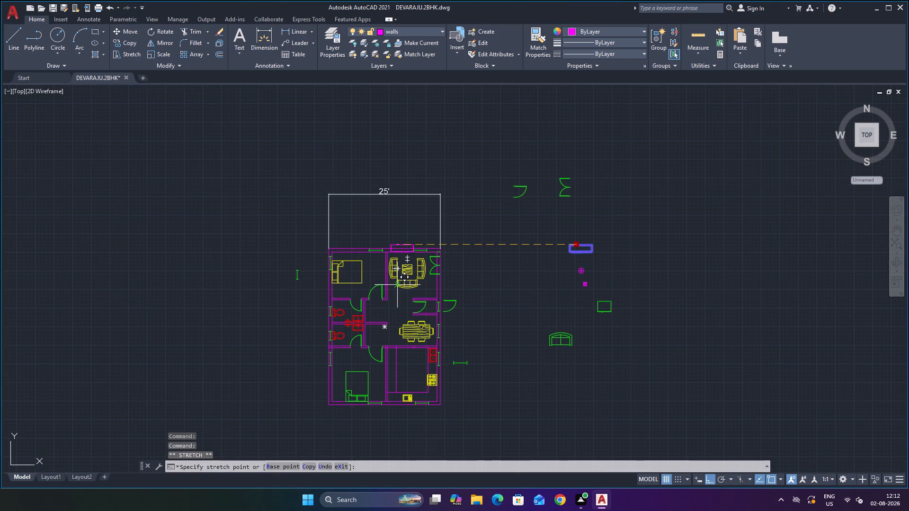
pyautogui.press('F8')
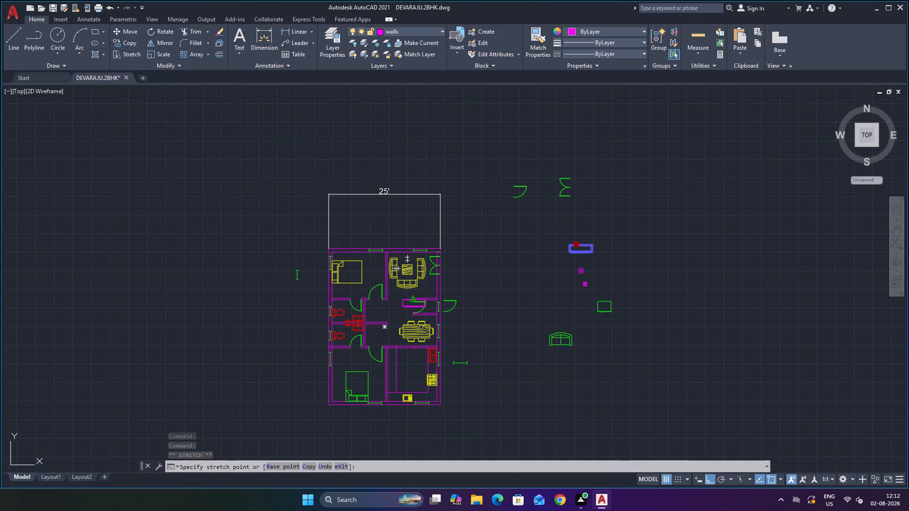
pyautogui.scroll(2, 392, 256)
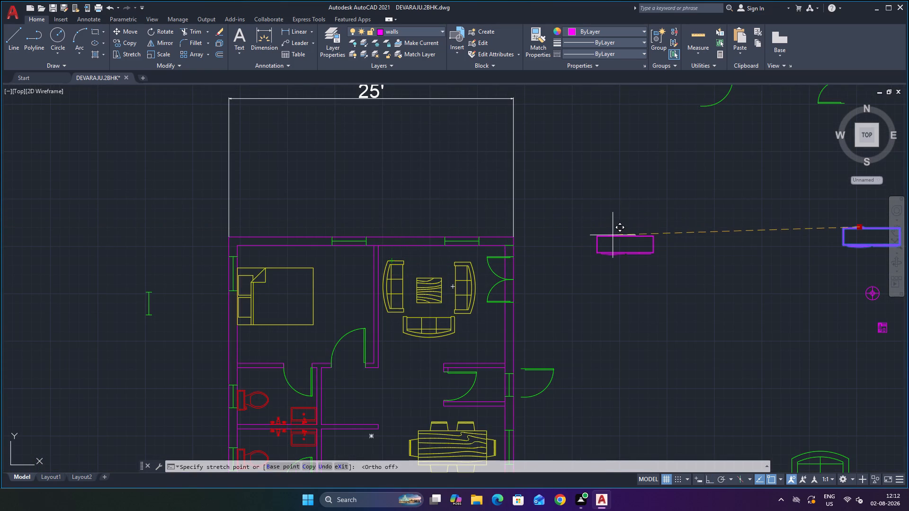
pyautogui.click(610, 237)
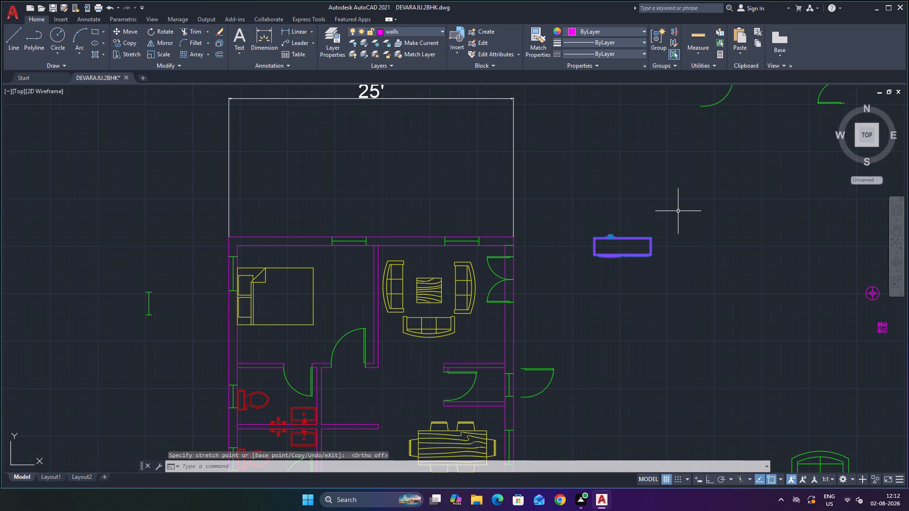
pyautogui.press('Escape')
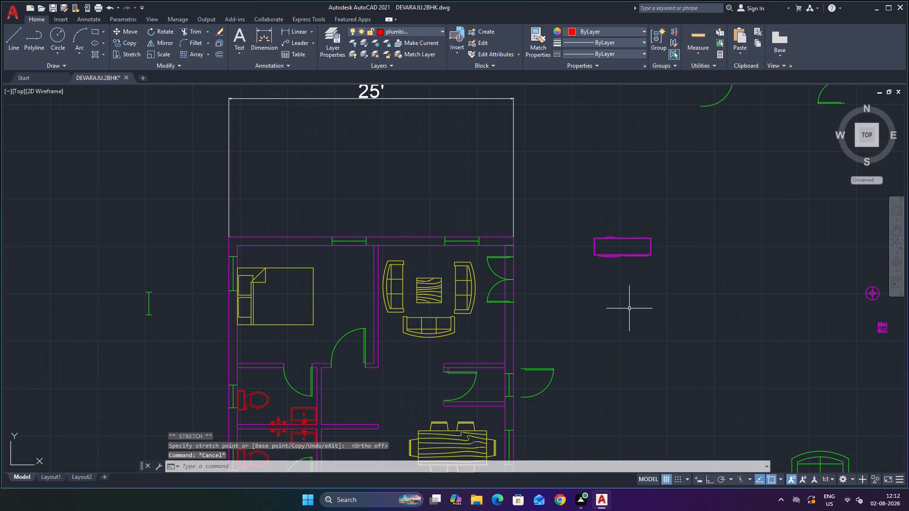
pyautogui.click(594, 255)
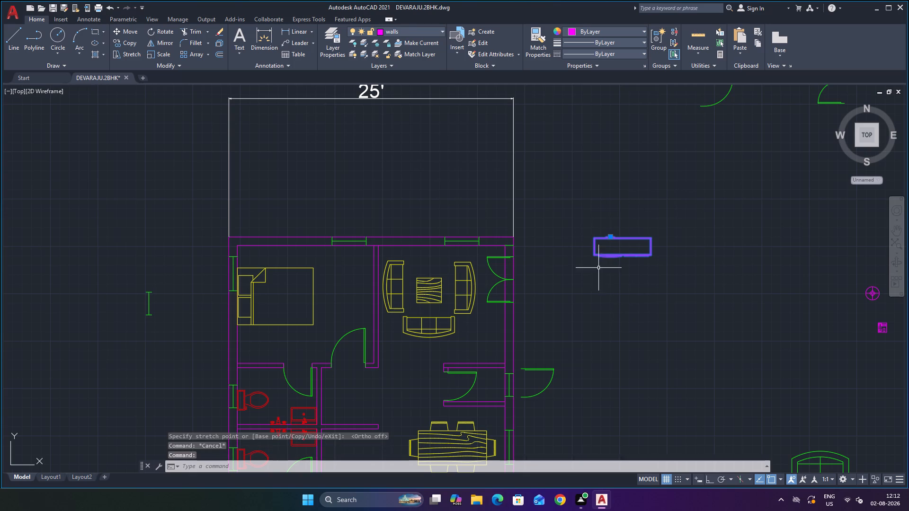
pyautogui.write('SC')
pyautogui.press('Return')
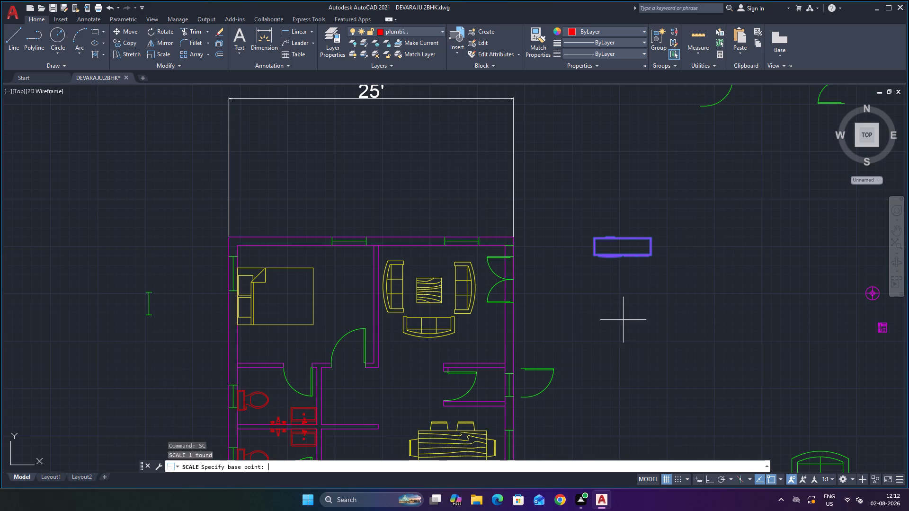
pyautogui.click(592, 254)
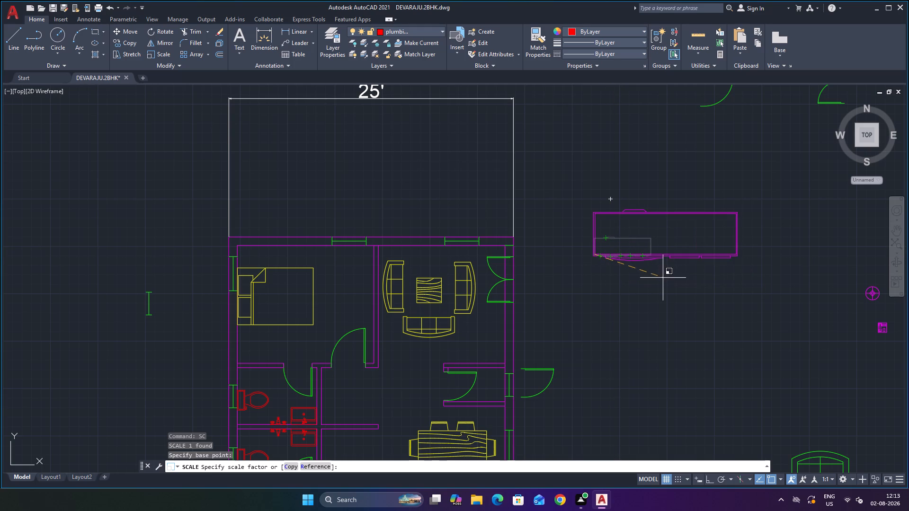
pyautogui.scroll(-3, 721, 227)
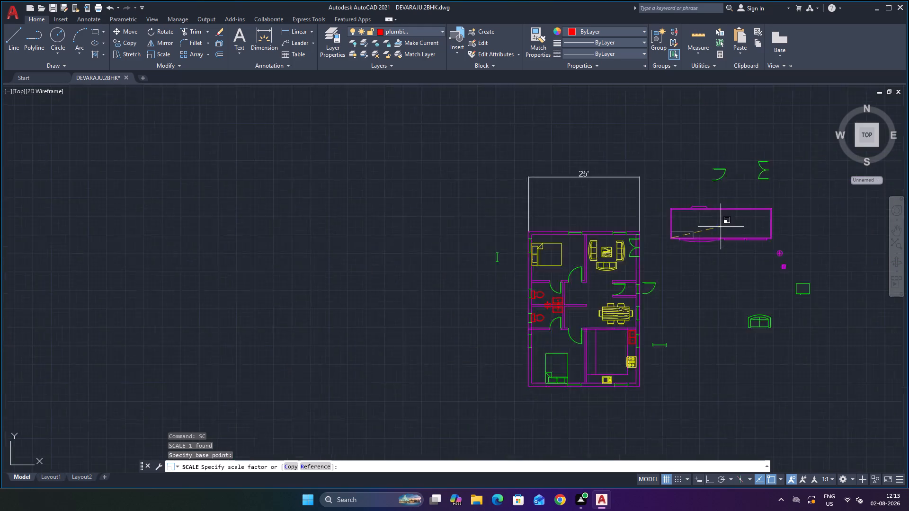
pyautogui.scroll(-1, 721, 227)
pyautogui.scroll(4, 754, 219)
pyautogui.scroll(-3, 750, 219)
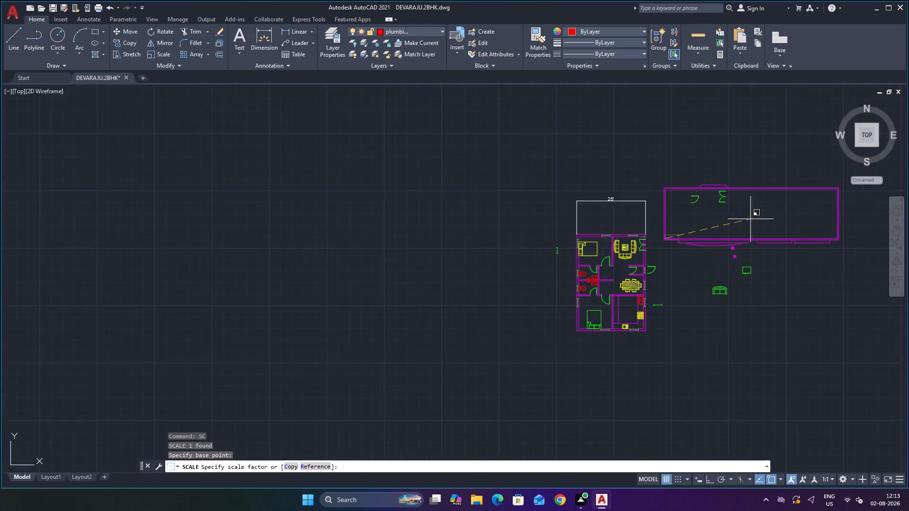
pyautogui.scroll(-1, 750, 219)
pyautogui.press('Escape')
# Scale the long magenta rectangular block outside the living room to about half its size, using its upper right corner as base point.
pyautogui.scroll(3, 727, 238)
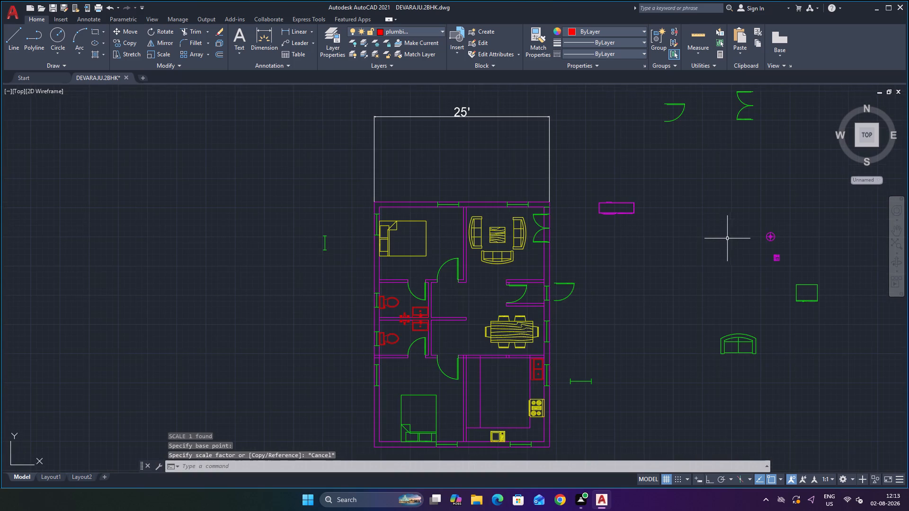
pyautogui.scroll(1, 612, 245)
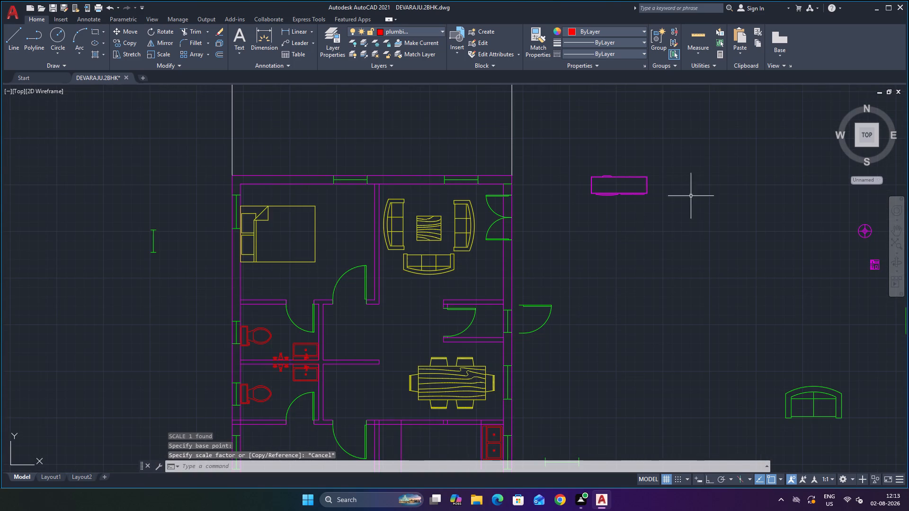
pyautogui.scroll(2, 634, 187)
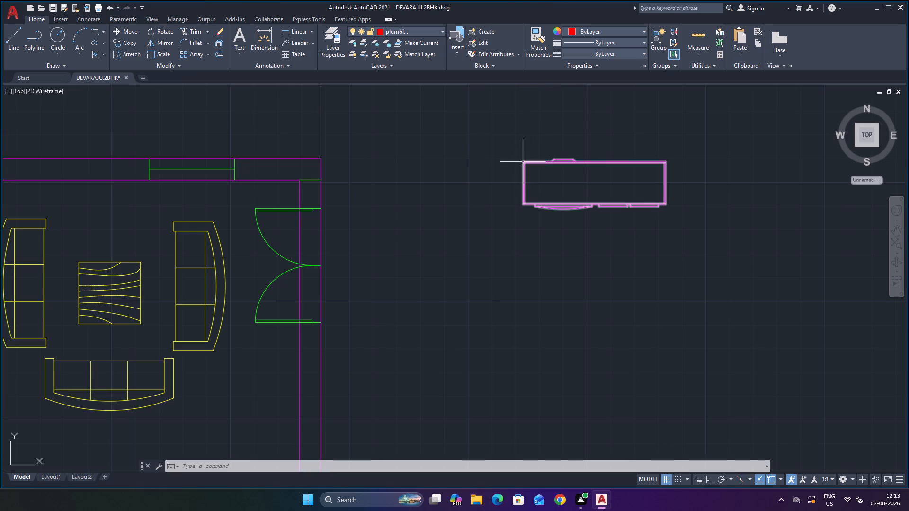
pyautogui.write('SC')
pyautogui.press('Return')
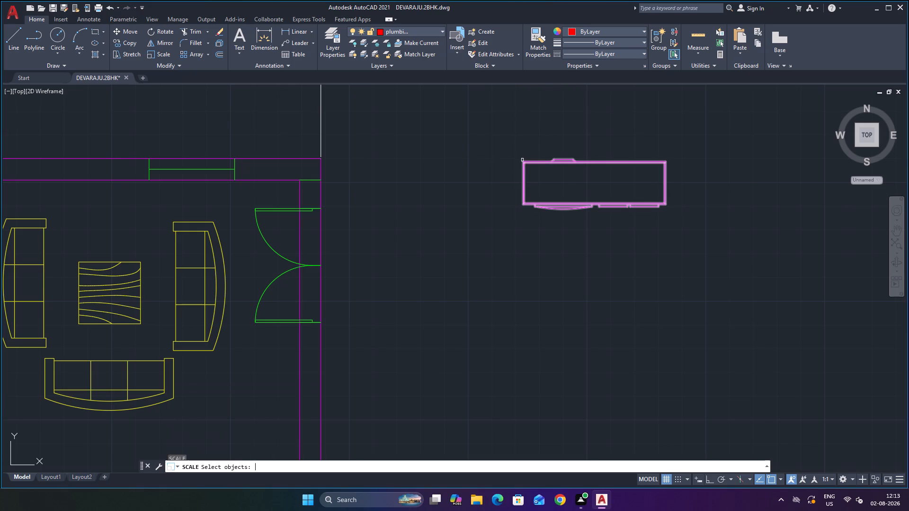
pyautogui.click(527, 161)
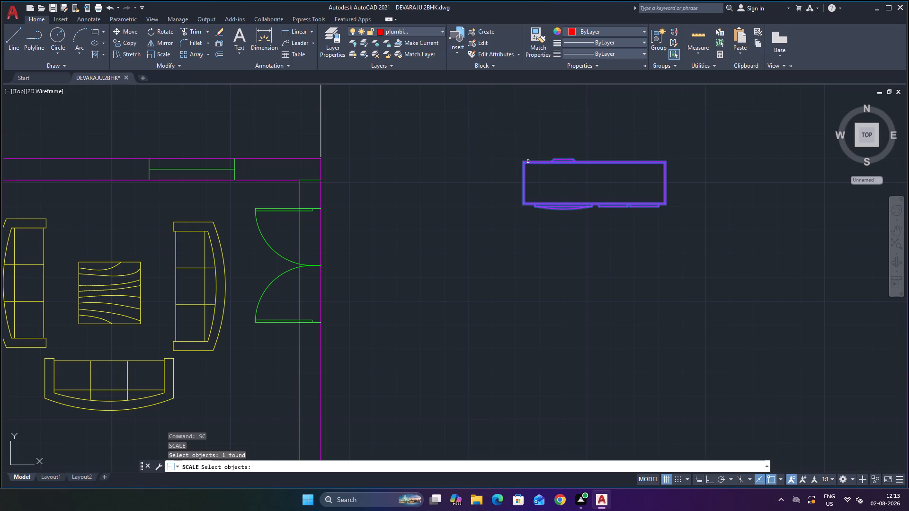
pyautogui.press('Return')
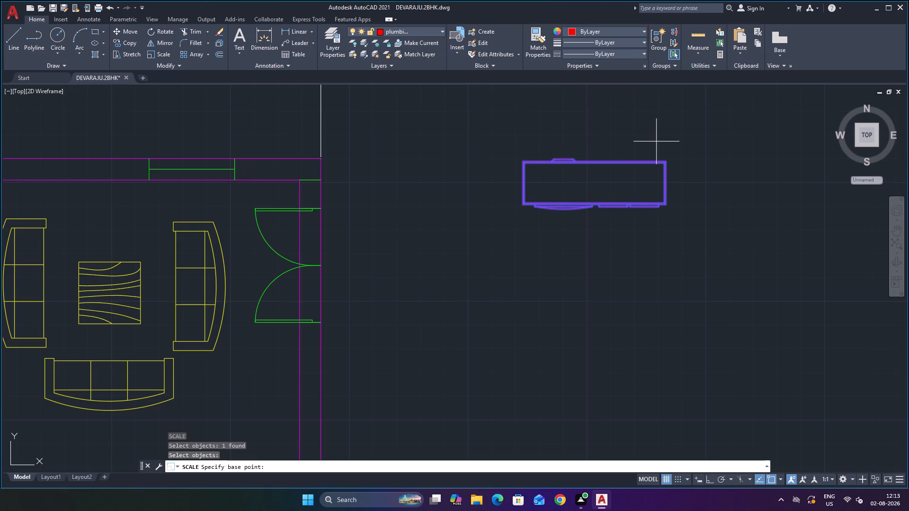
pyautogui.click(667, 162)
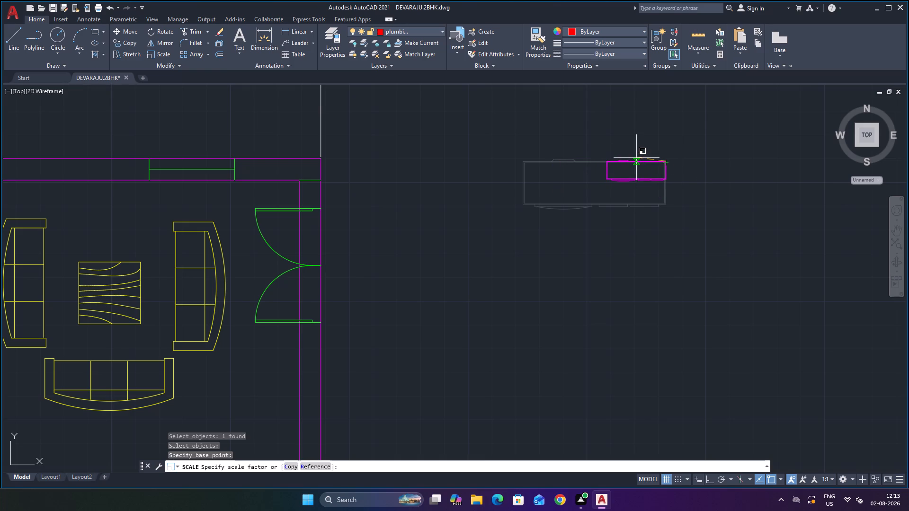
pyautogui.click(629, 169)
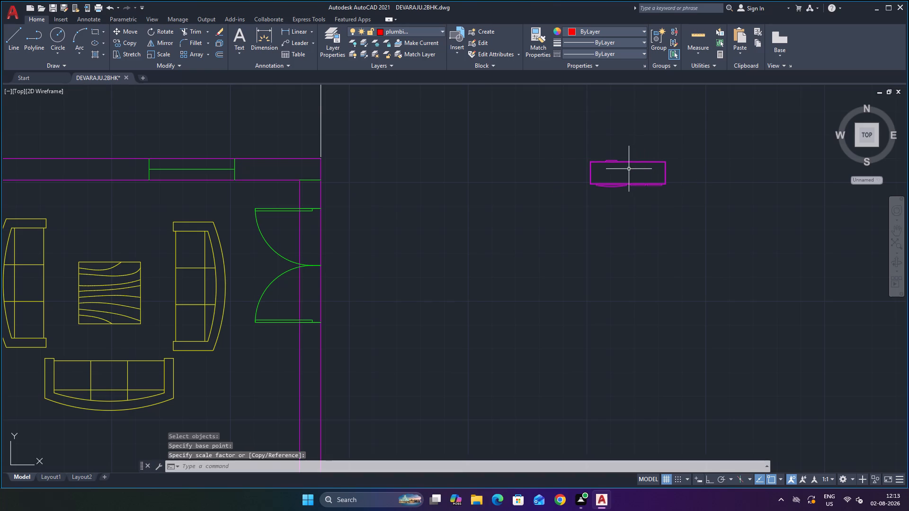
# Move the reduced magenta block into the living room, its back against the top wall's inner face, between the windows and above the coffee table.
pyautogui.scroll(-2, 654, 148)
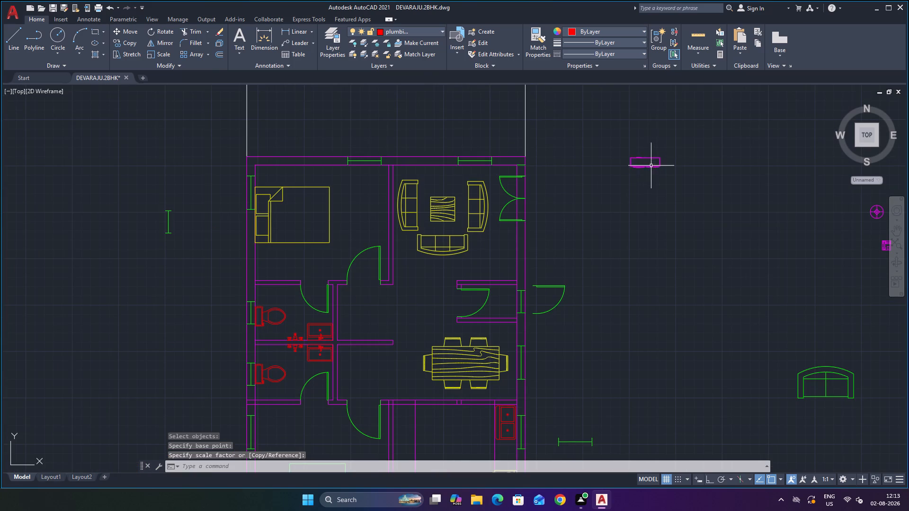
pyautogui.click(635, 167)
pyautogui.click(640, 158)
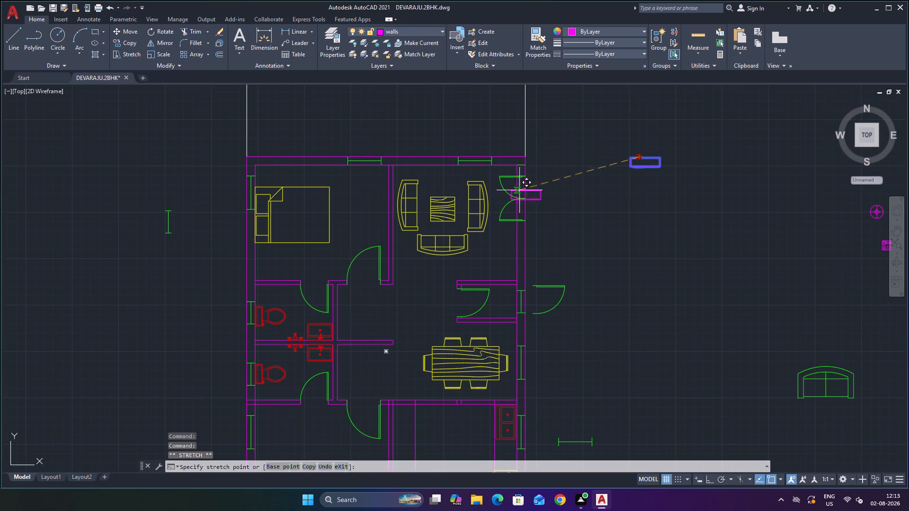
pyautogui.scroll(3, 437, 166)
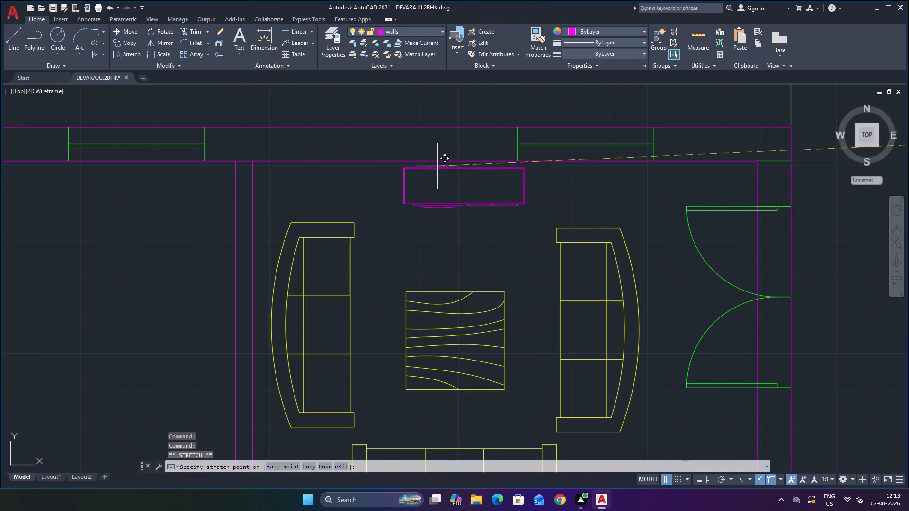
pyautogui.click(440, 159)
pyautogui.scroll(-2, 600, 148)
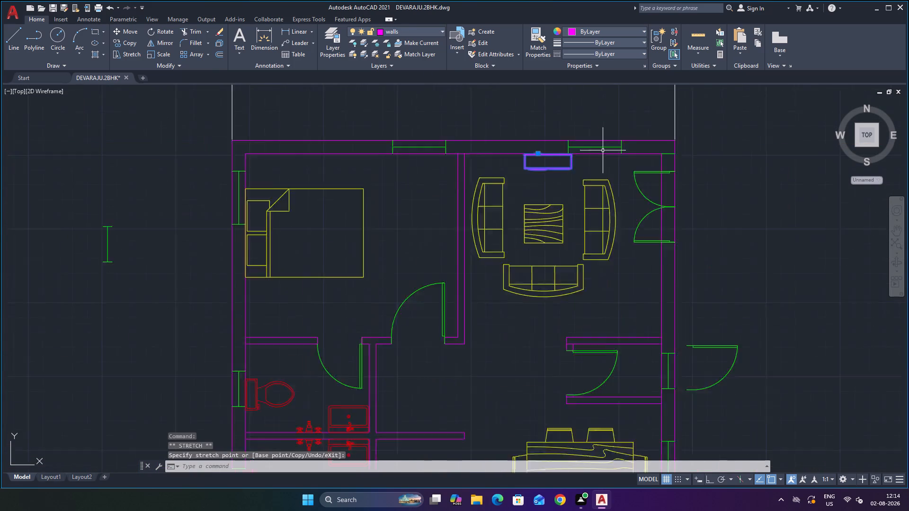
pyautogui.scroll(-1, 603, 150)
pyautogui.press('Escape')
pyautogui.scroll(-1, 699, 183)
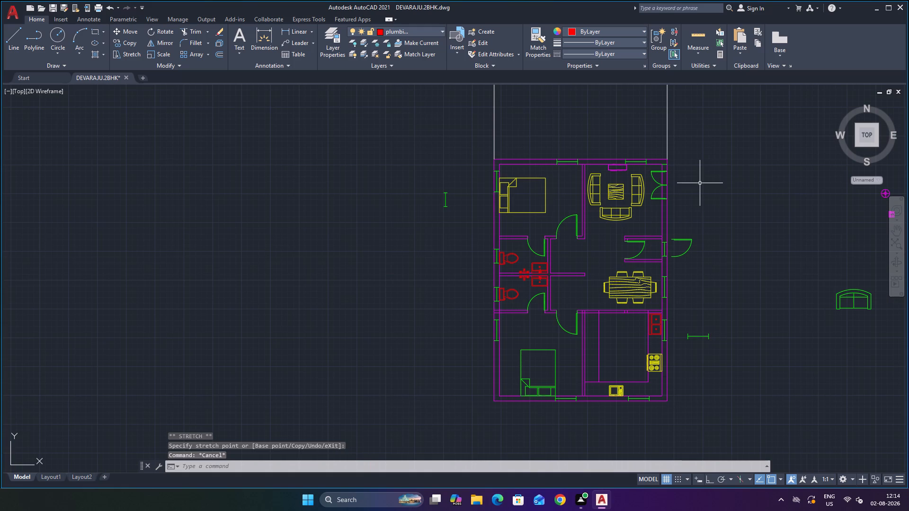
# Examine the furnished floor plan and the spare blocks beside it, then the lower bedroom and kitchen.
pyautogui.scroll(2, 709, 189)
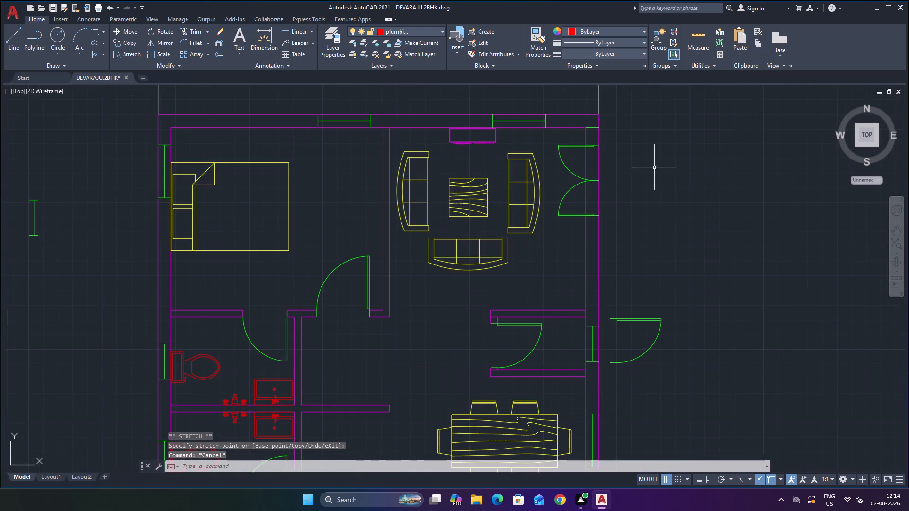
pyautogui.scroll(-3, 652, 169)
pyautogui.scroll(3, 618, 157)
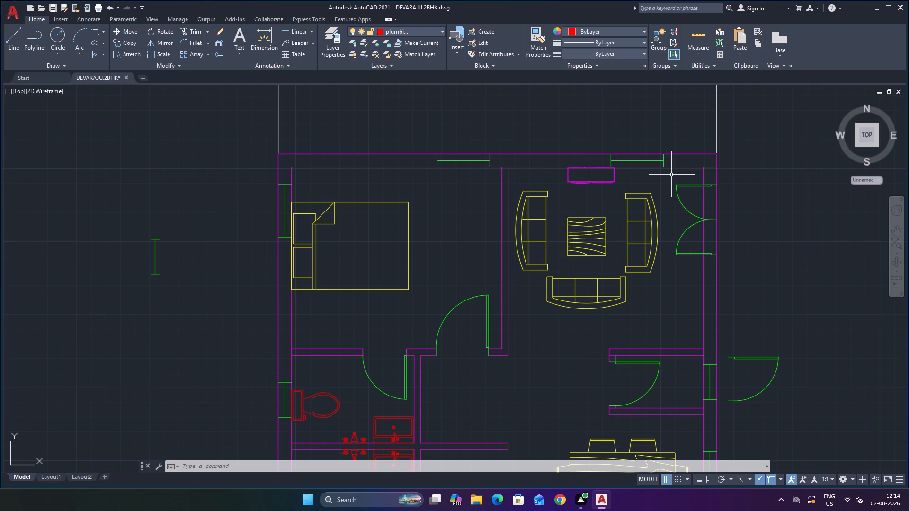
pyautogui.scroll(-4, 740, 248)
pyautogui.scroll(2, 838, 206)
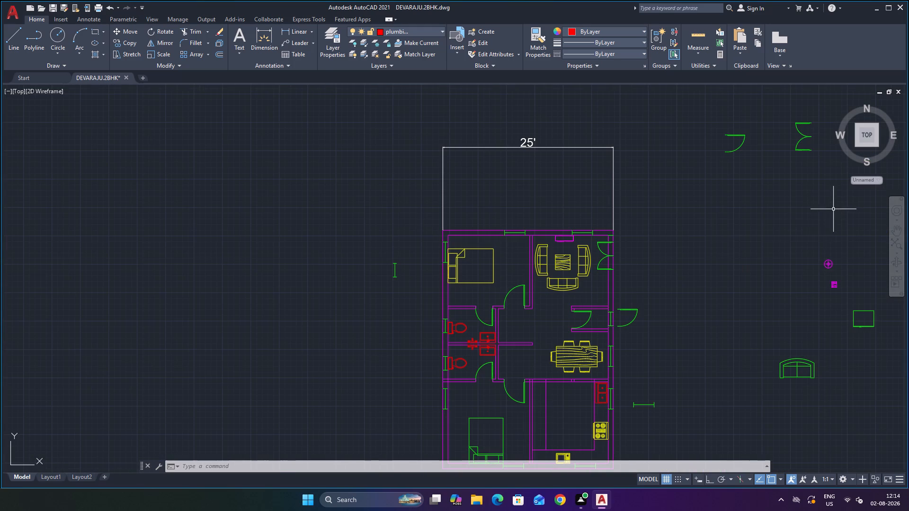
pyautogui.scroll(1, 644, 286)
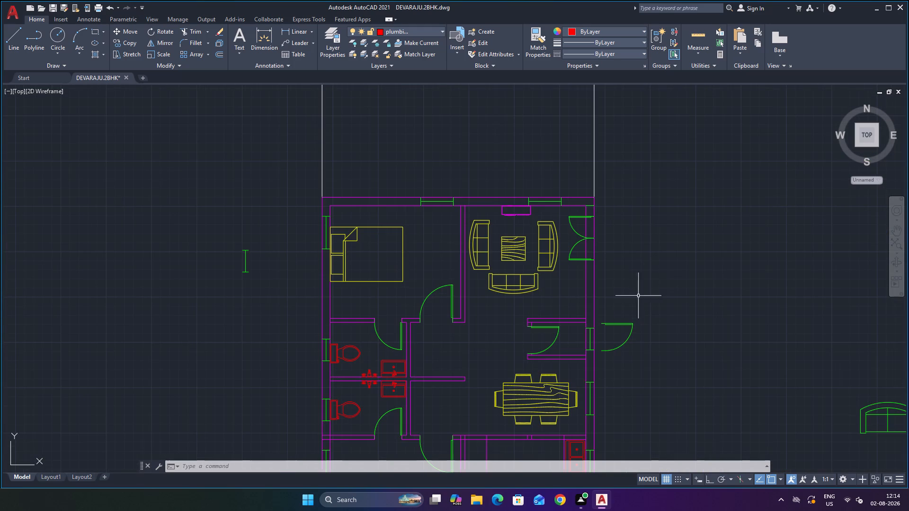
pyautogui.scroll(-2, 655, 288)
pyautogui.scroll(2, 687, 320)
pyautogui.scroll(-4, 685, 324)
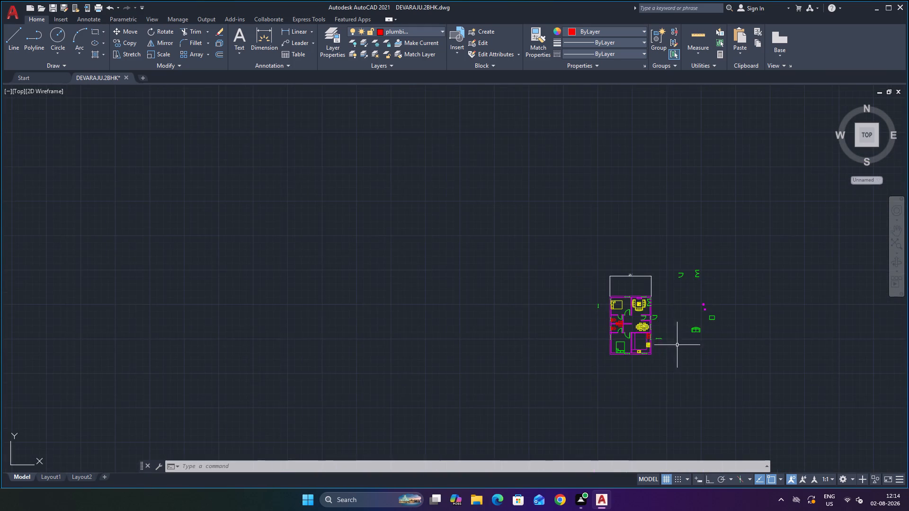
pyautogui.scroll(3, 685, 353)
pyautogui.scroll(-1, 620, 288)
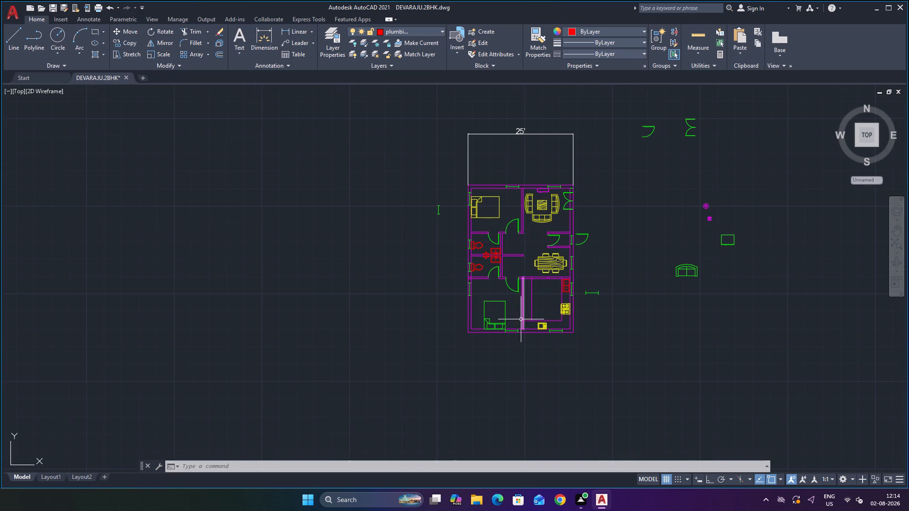
pyautogui.scroll(1, 515, 323)
pyautogui.scroll(1, 549, 292)
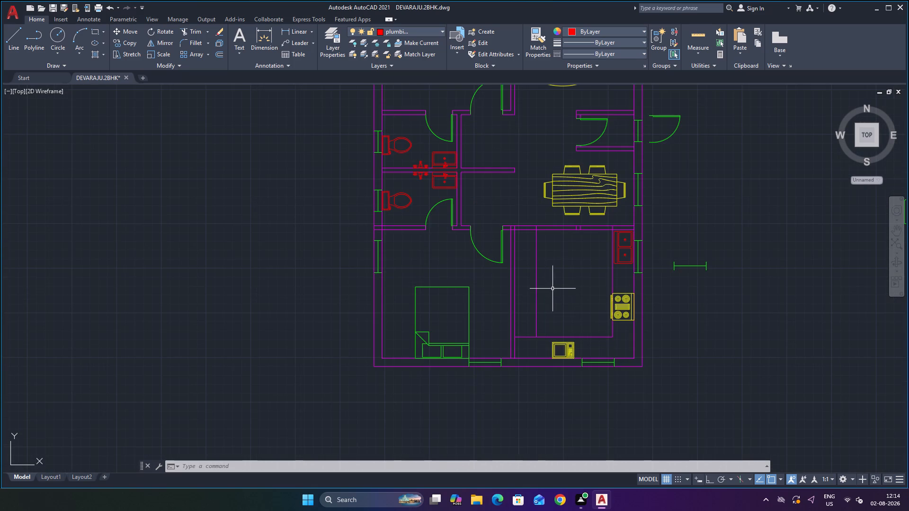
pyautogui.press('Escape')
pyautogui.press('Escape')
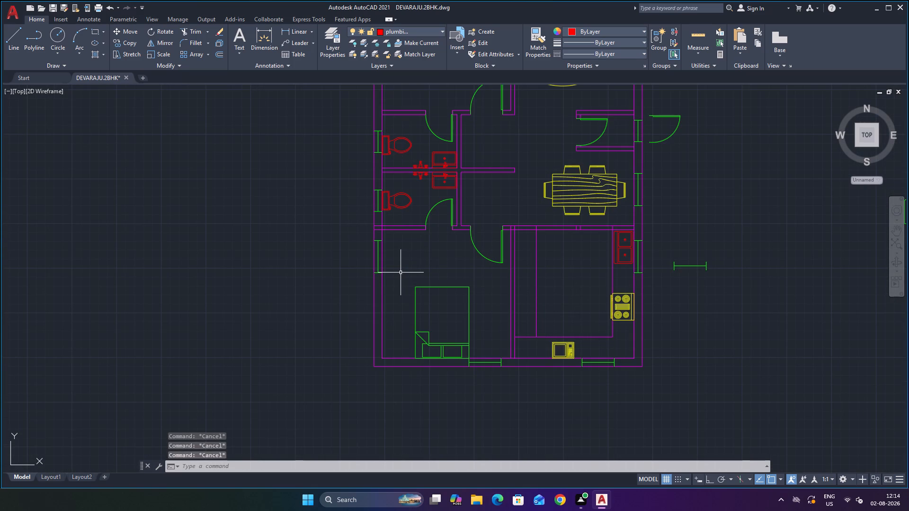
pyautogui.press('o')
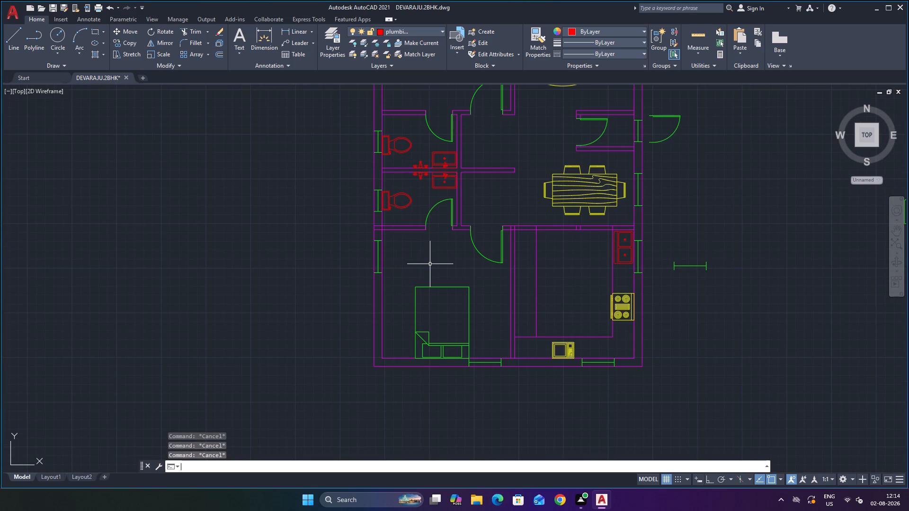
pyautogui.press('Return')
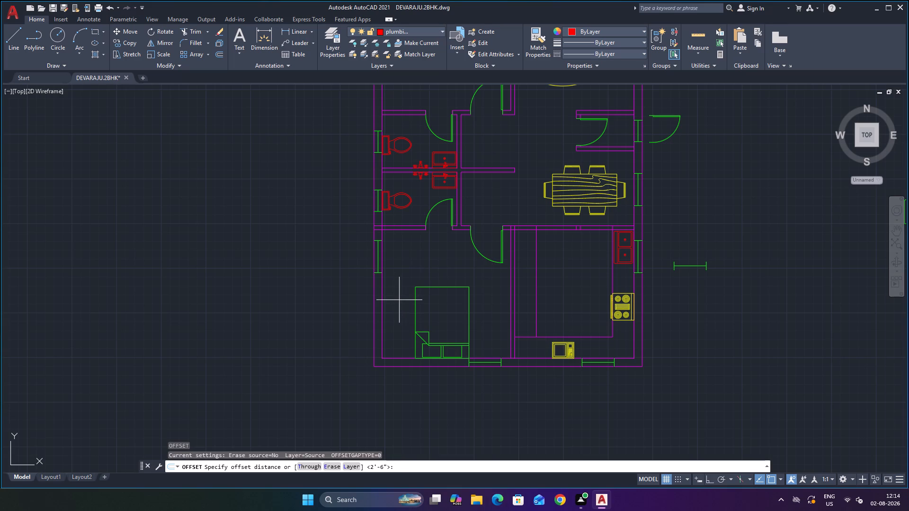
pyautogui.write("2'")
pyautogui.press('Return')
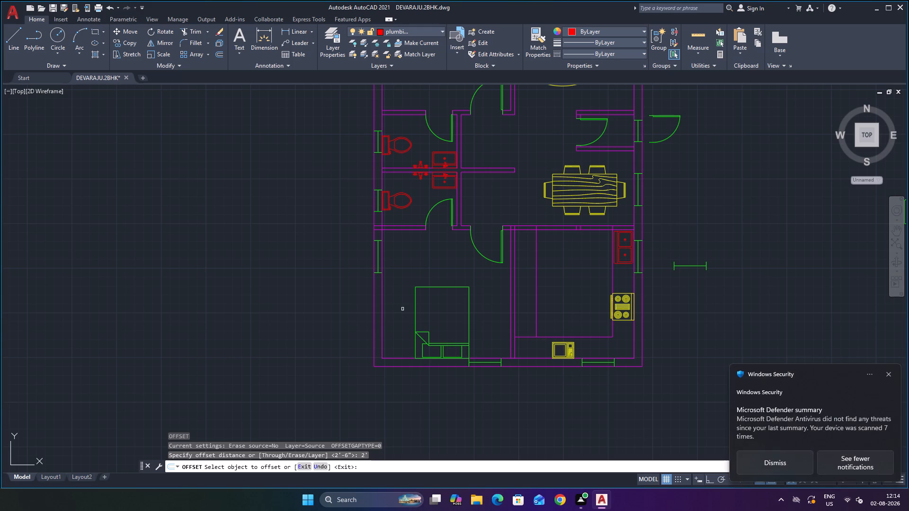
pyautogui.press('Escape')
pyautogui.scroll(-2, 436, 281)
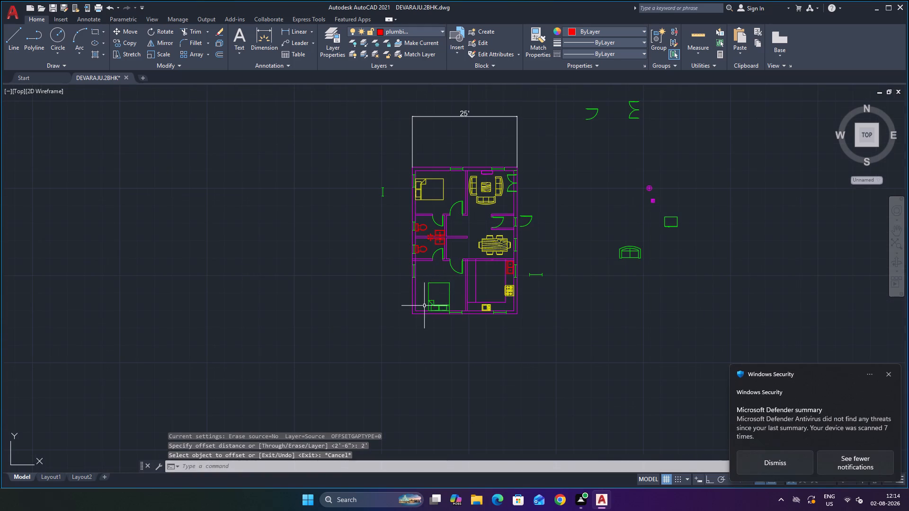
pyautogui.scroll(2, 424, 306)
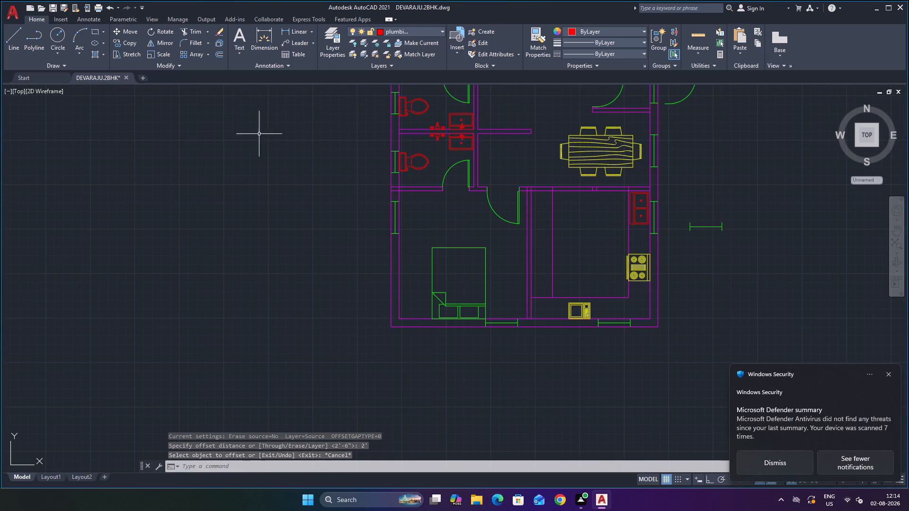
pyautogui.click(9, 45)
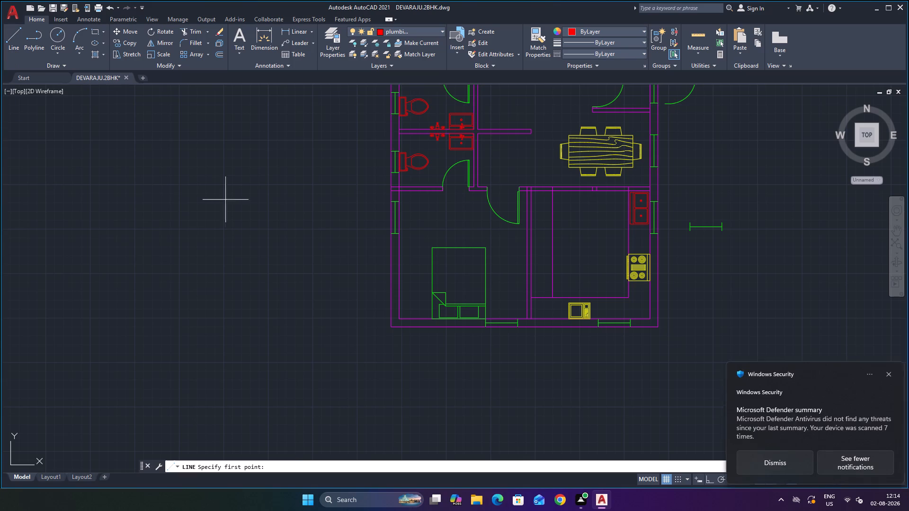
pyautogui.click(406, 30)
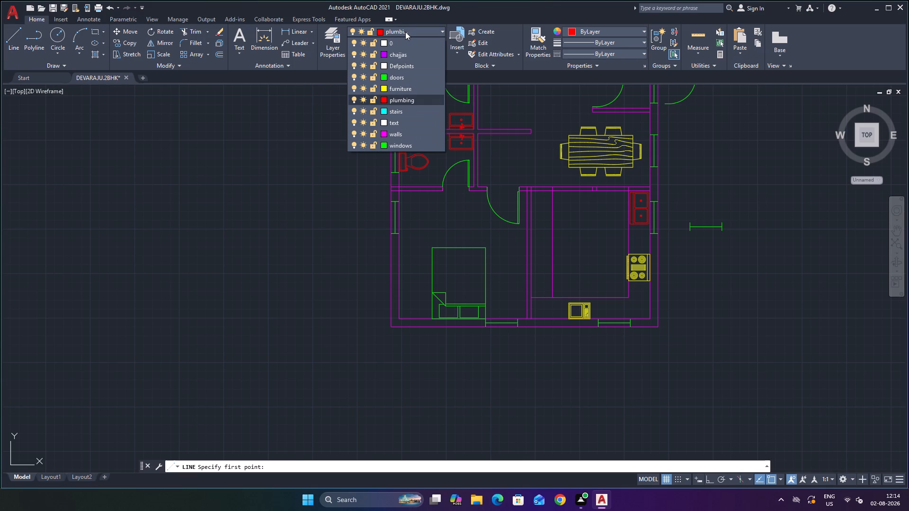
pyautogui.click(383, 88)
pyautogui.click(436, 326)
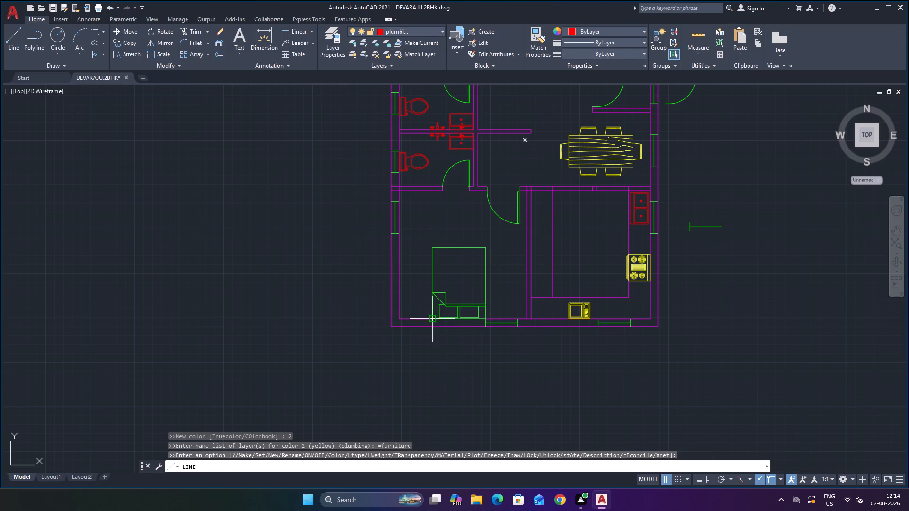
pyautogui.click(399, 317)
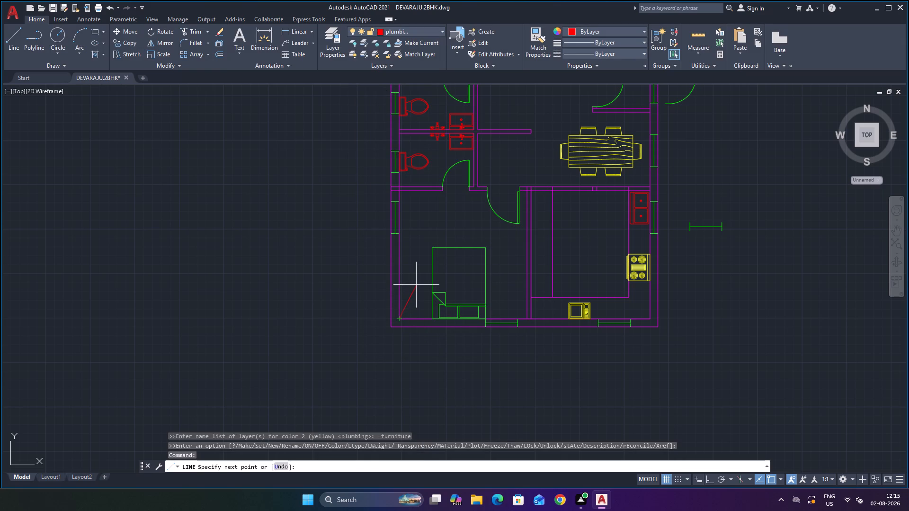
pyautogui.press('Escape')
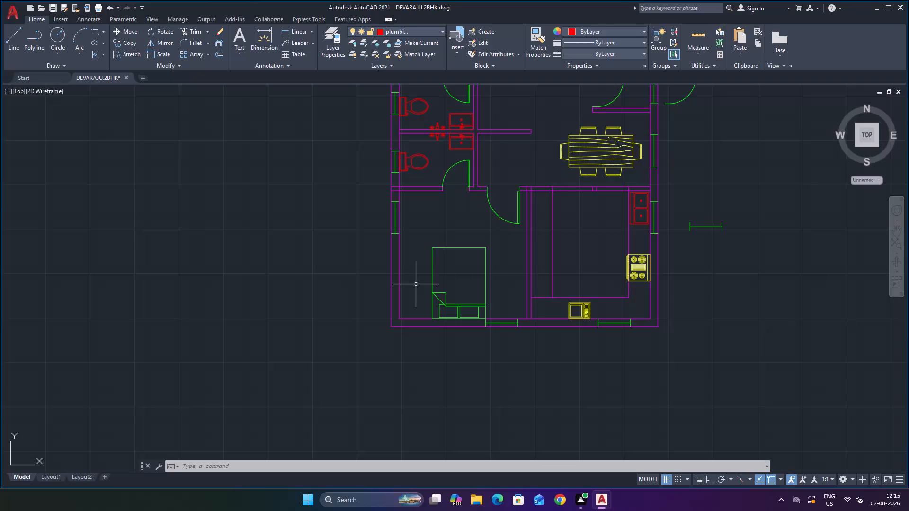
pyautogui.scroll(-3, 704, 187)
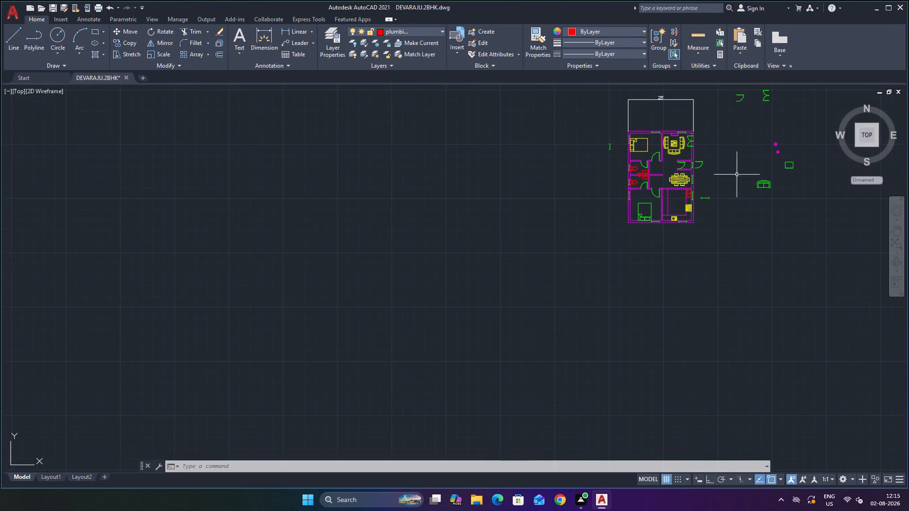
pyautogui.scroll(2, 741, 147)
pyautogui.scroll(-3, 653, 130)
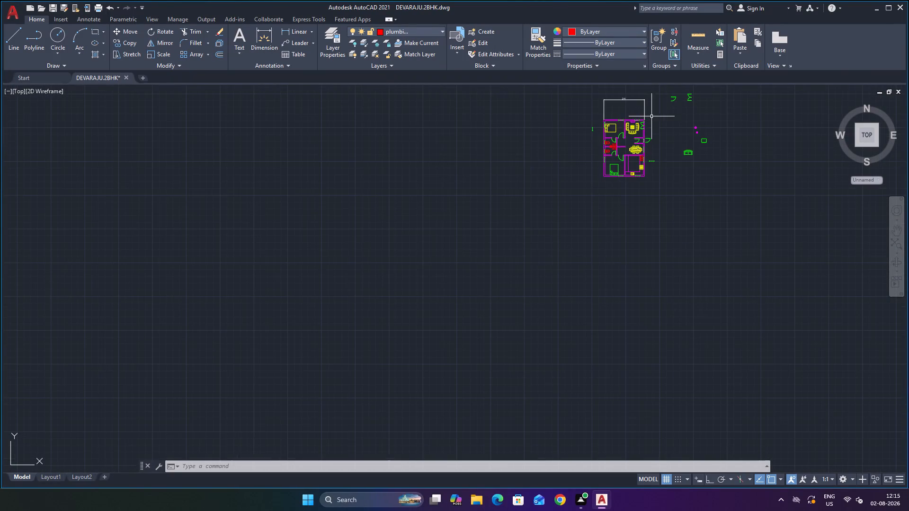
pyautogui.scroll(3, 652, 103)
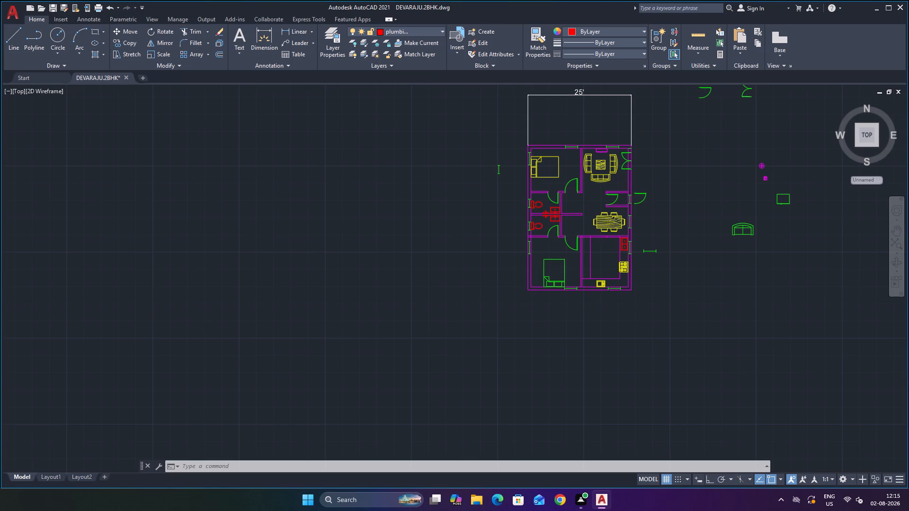
# Offset the upper bedroom's lower wall line, beside the bathroom door, 2' upward into the bedroom.
pyautogui.scroll(1, 651, 138)
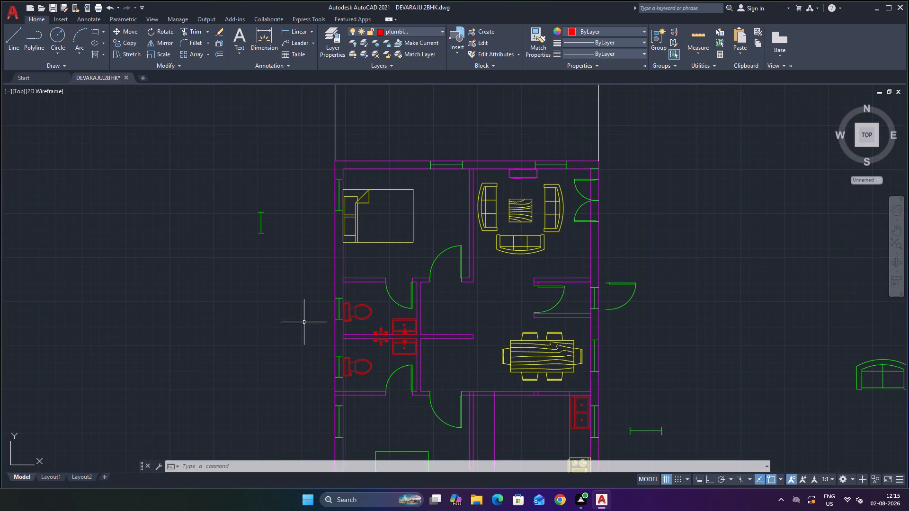
pyautogui.scroll(-1, 526, 275)
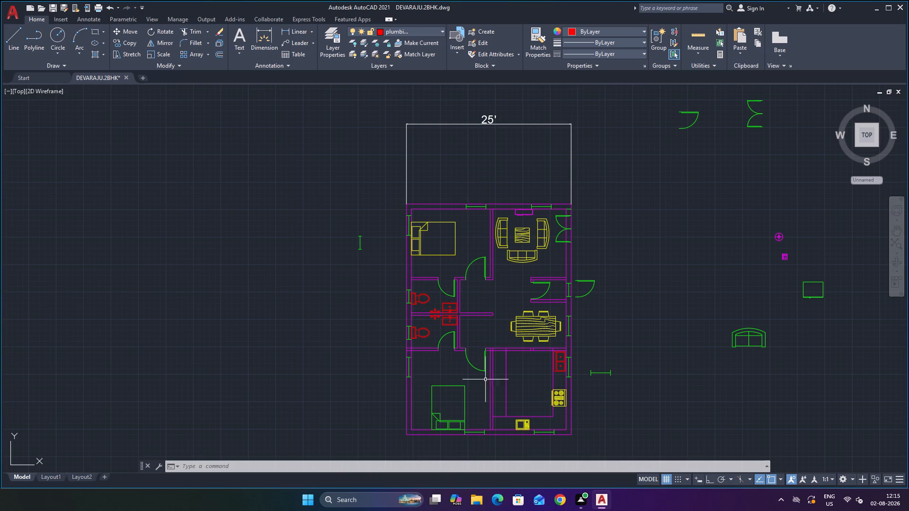
pyautogui.scroll(-1, 490, 374)
pyautogui.scroll(2, 456, 417)
pyautogui.scroll(-1, 465, 362)
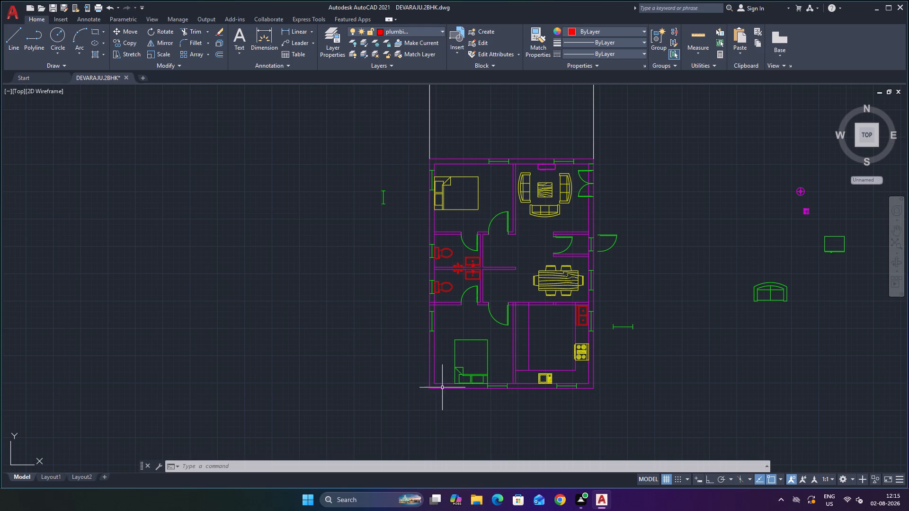
pyautogui.scroll(1, 438, 244)
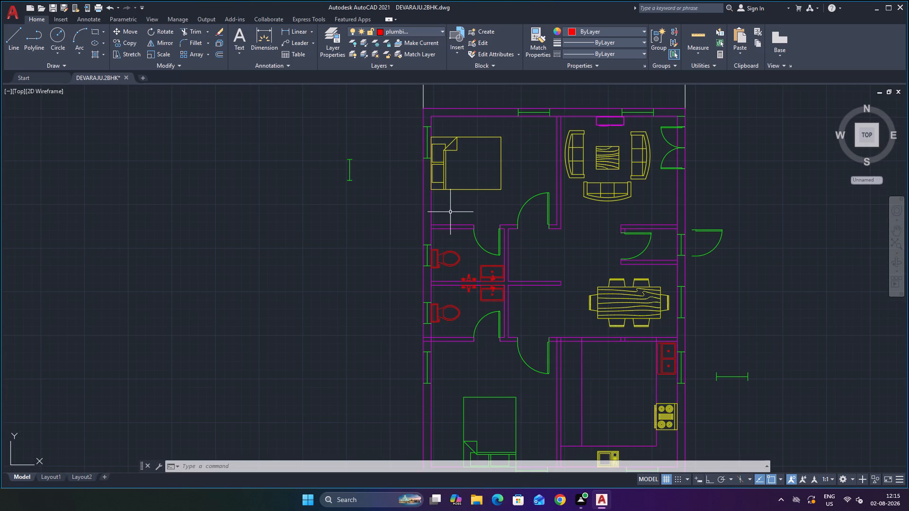
pyautogui.press('o')
pyautogui.press('Return')
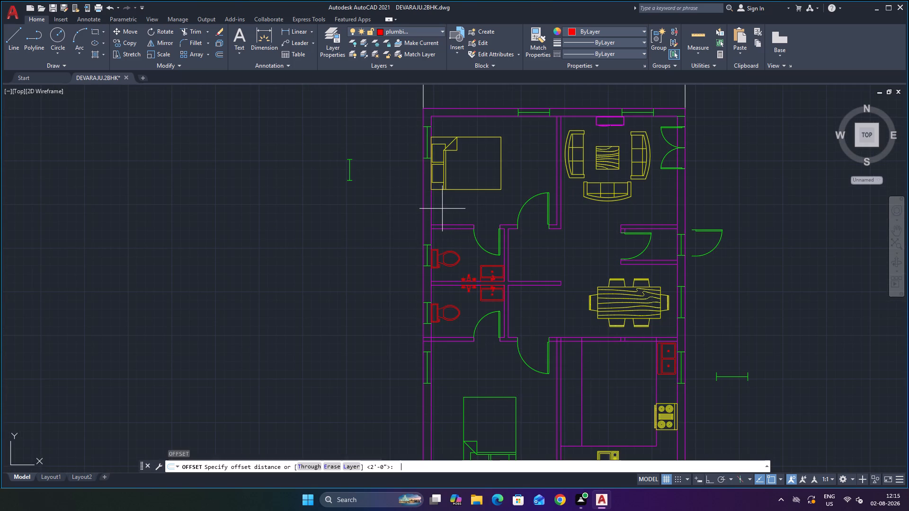
pyautogui.write("2'")
pyautogui.press('Return')
pyautogui.click(453, 224)
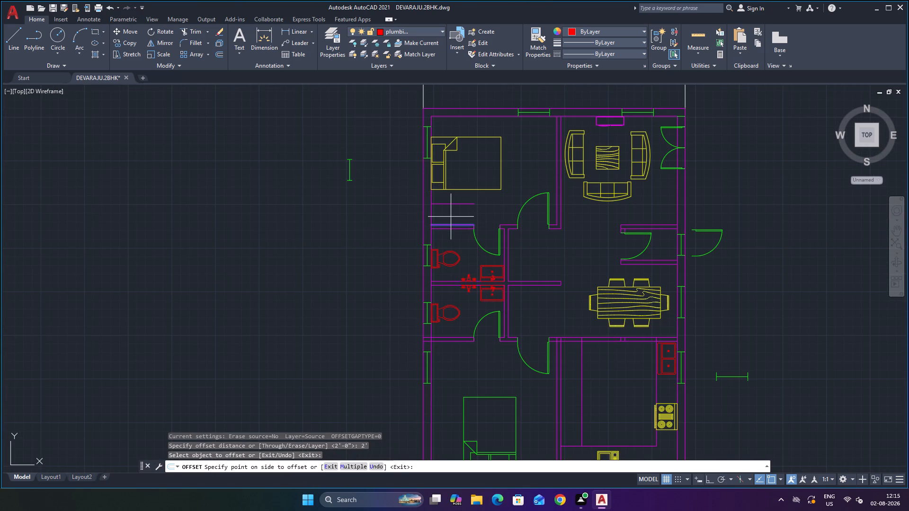
pyautogui.click(451, 212)
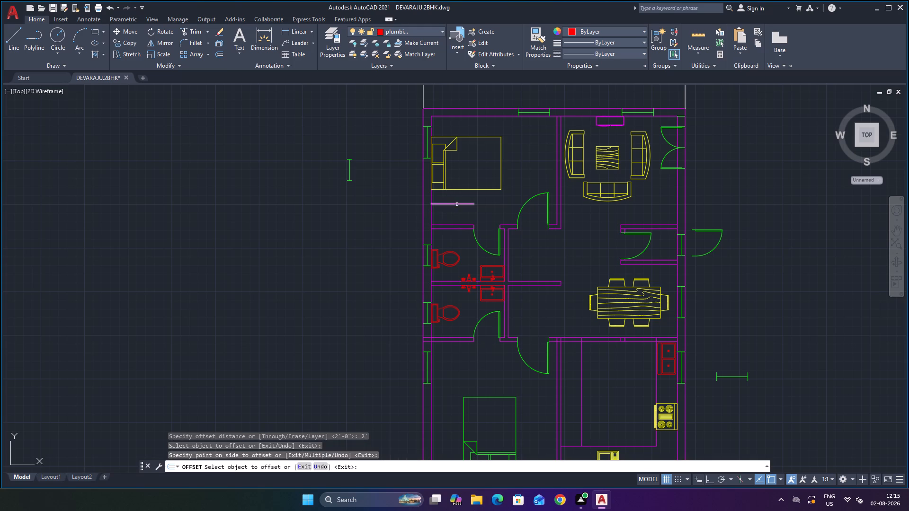
# Offset the inner face of the house's long left exterior wall 2' inward.
pyautogui.click(431, 215)
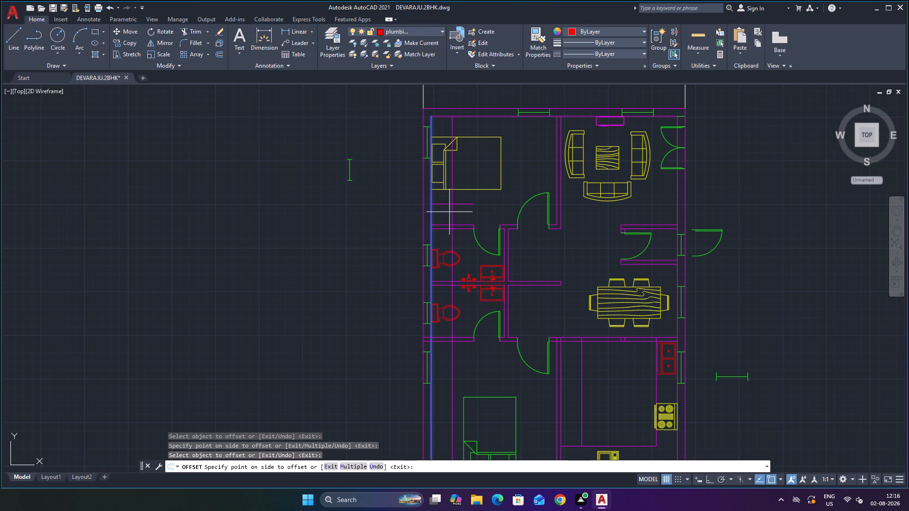
pyautogui.click(450, 212)
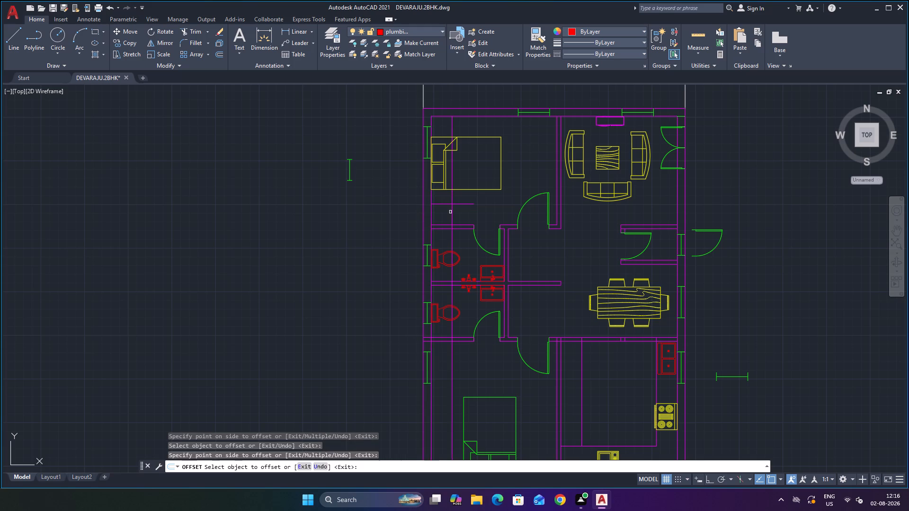
pyautogui.scroll(-2, 461, 319)
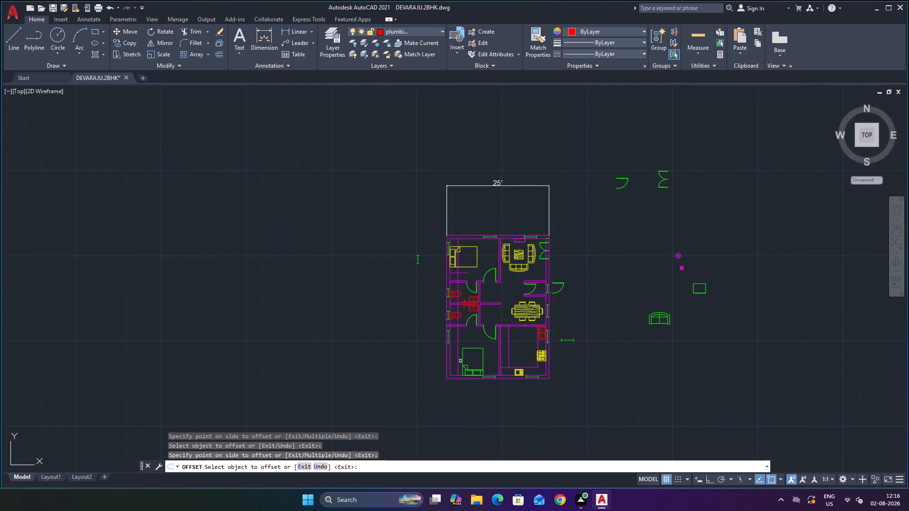
pyautogui.scroll(2, 460, 361)
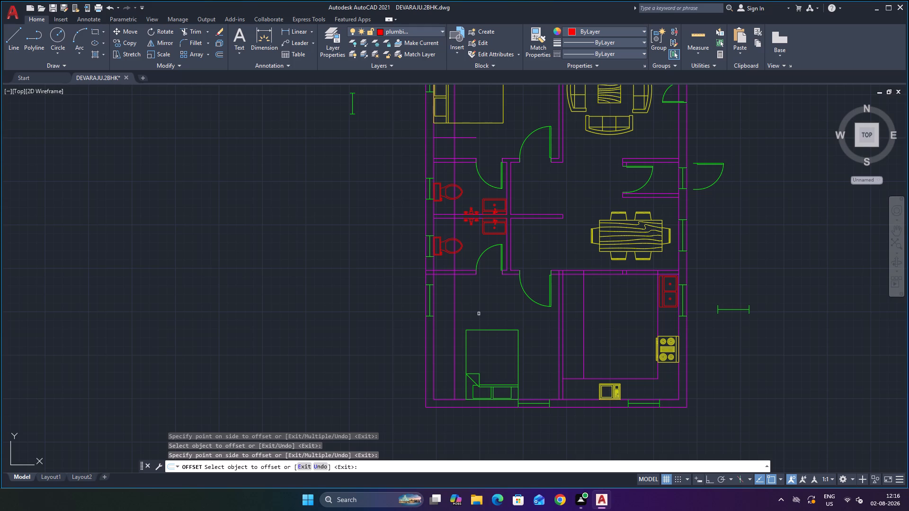
pyautogui.press('Escape')
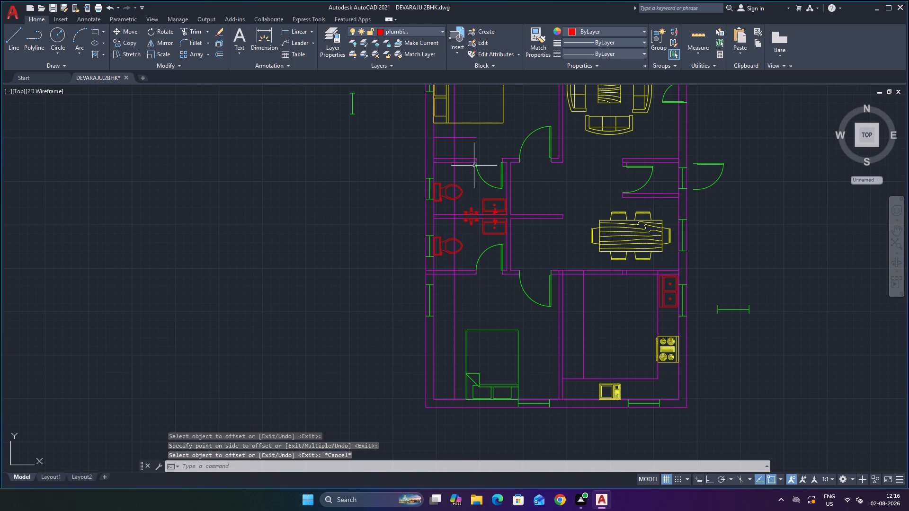
# Trim away the vertical offset line above and across the upper bedroom's bed, including the folded blanket corner.
pyautogui.scroll(-2, 474, 166)
pyautogui.scroll(2, 469, 132)
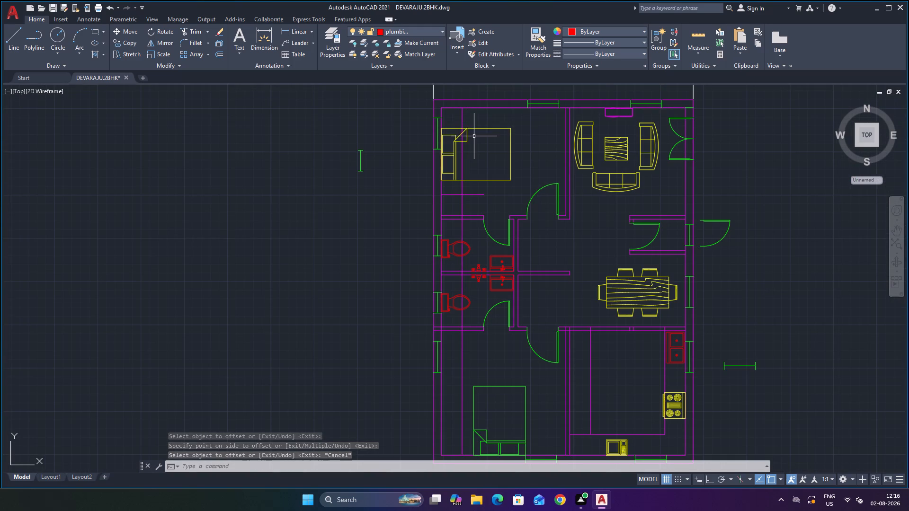
pyautogui.scroll(-2, 478, 143)
pyautogui.scroll(1, 485, 191)
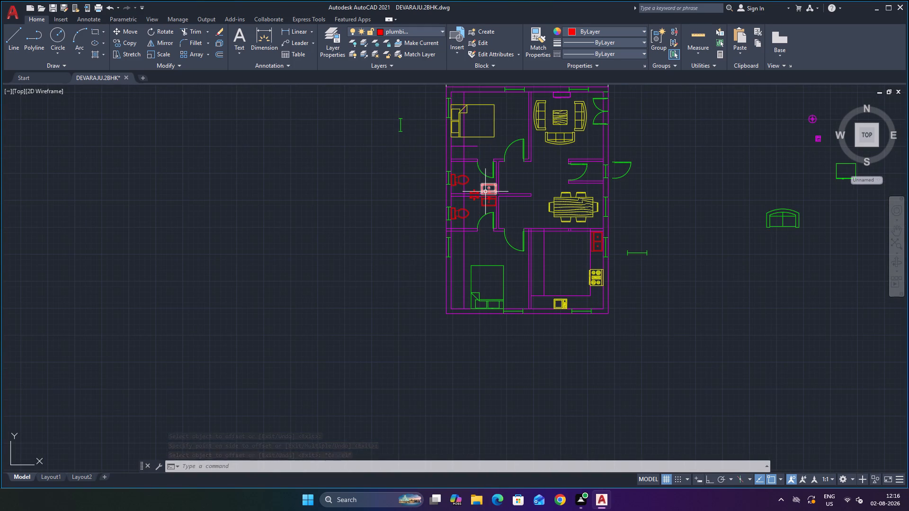
pyautogui.write('TR')
pyautogui.press('Return')
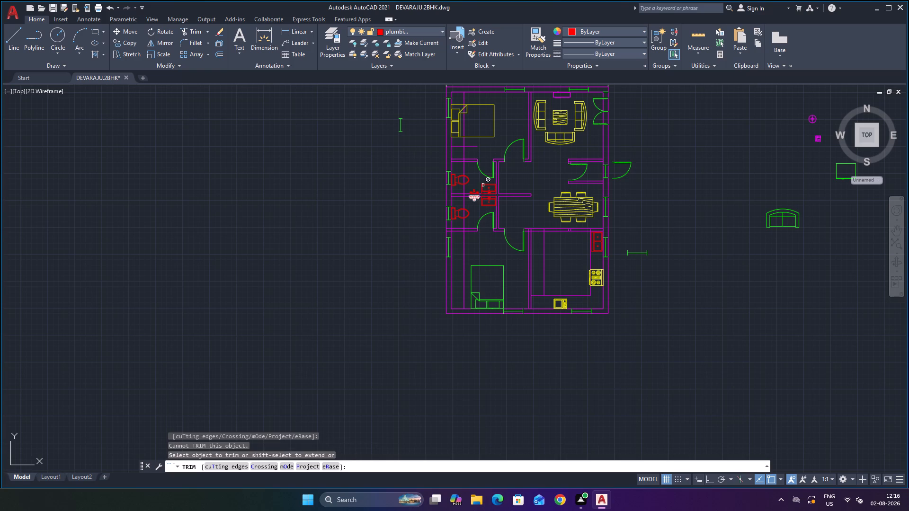
pyautogui.scroll(3, 474, 94)
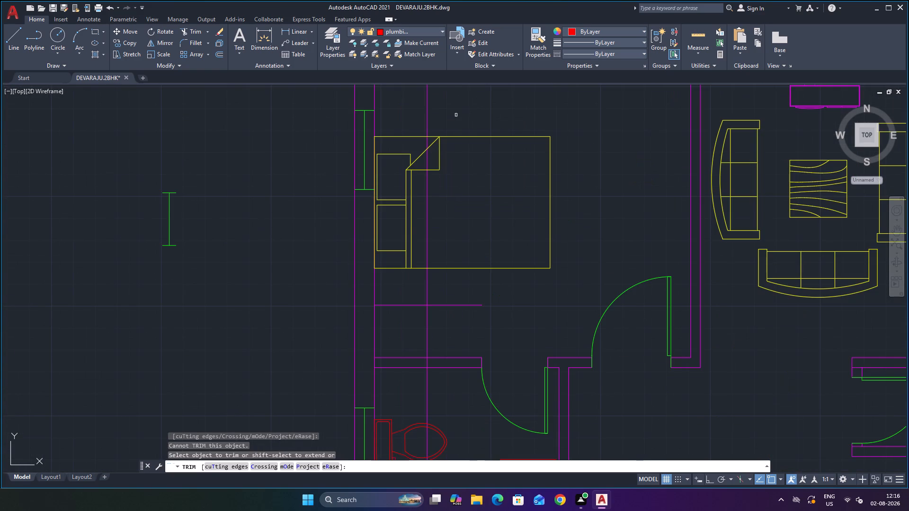
pyautogui.click(455, 115)
pyautogui.click(408, 117)
pyautogui.scroll(4, 432, 153)
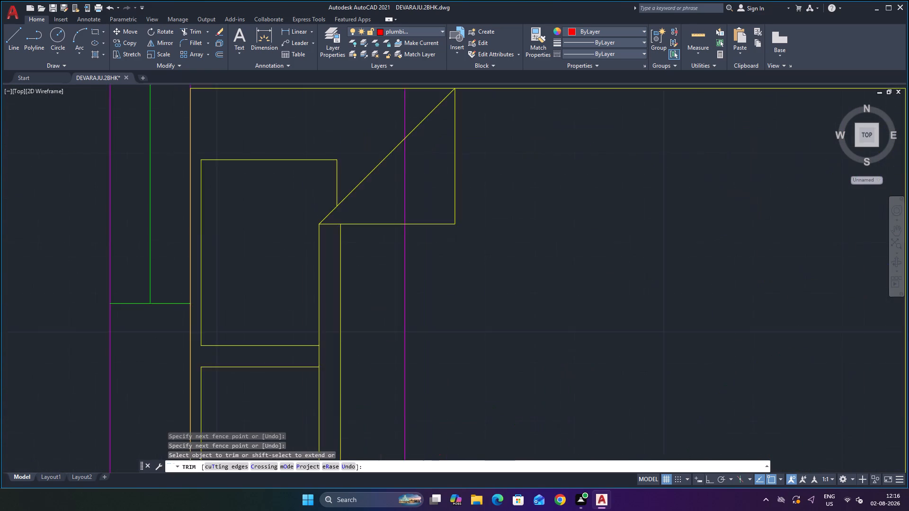
pyautogui.click(403, 165)
pyautogui.click(374, 199)
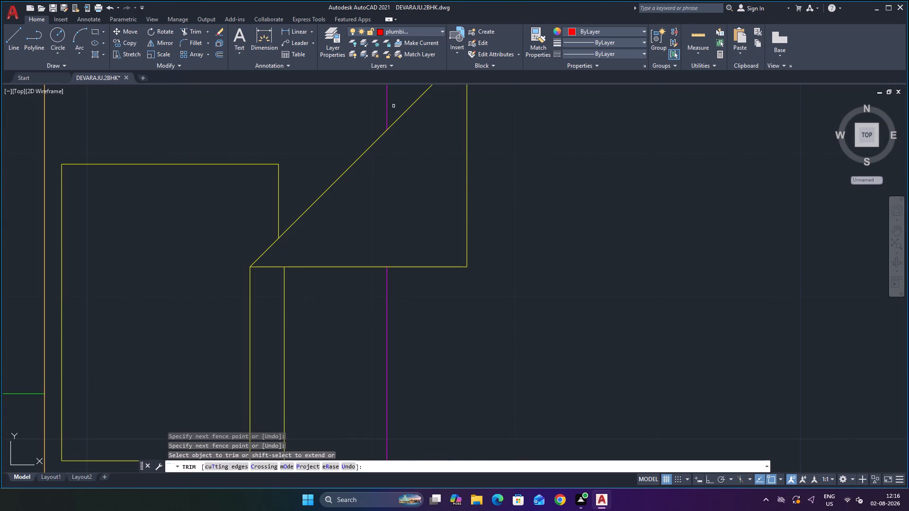
pyautogui.click(393, 105)
pyautogui.click(376, 108)
pyautogui.scroll(-4, 413, 219)
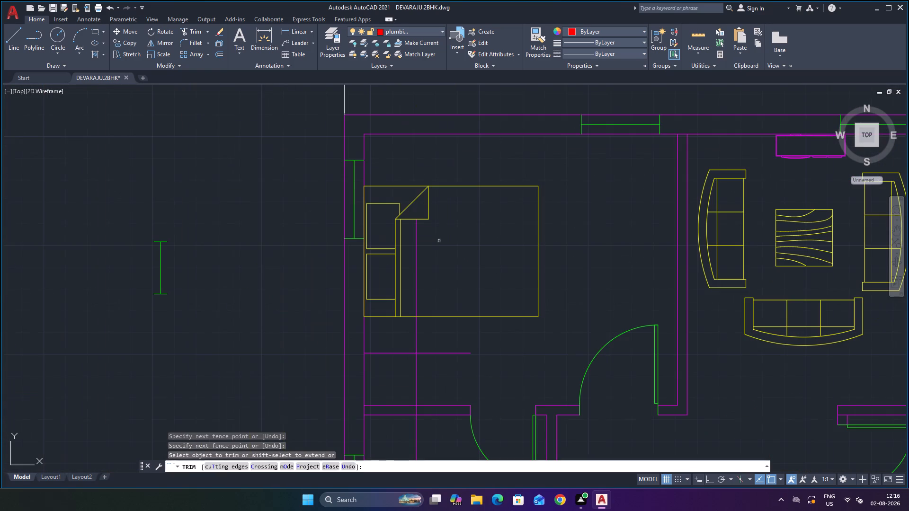
pyautogui.click(448, 282)
pyautogui.click(410, 292)
# Trim the vertical offset line between the upper bedroom's bed and the bathroom wall, on both sides of the horizontal offset line.
pyautogui.scroll(-3, 435, 267)
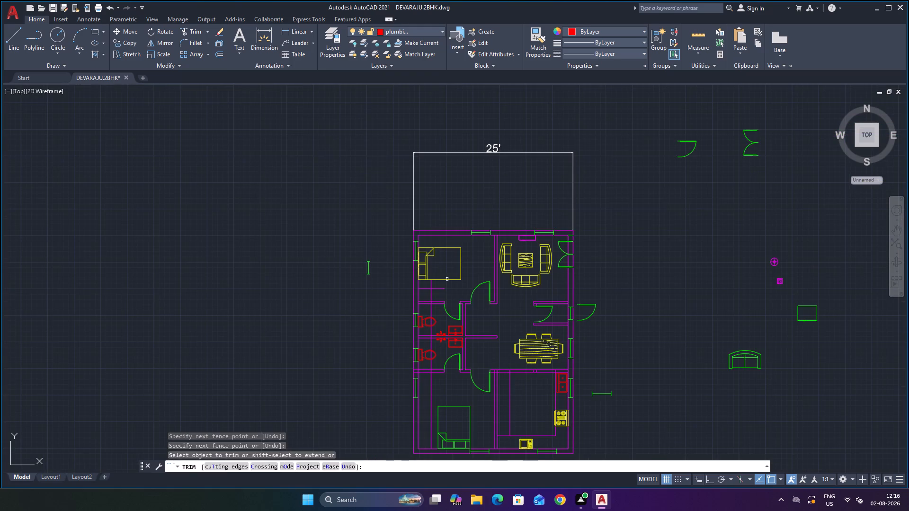
pyautogui.scroll(3, 436, 291)
pyautogui.click(430, 256)
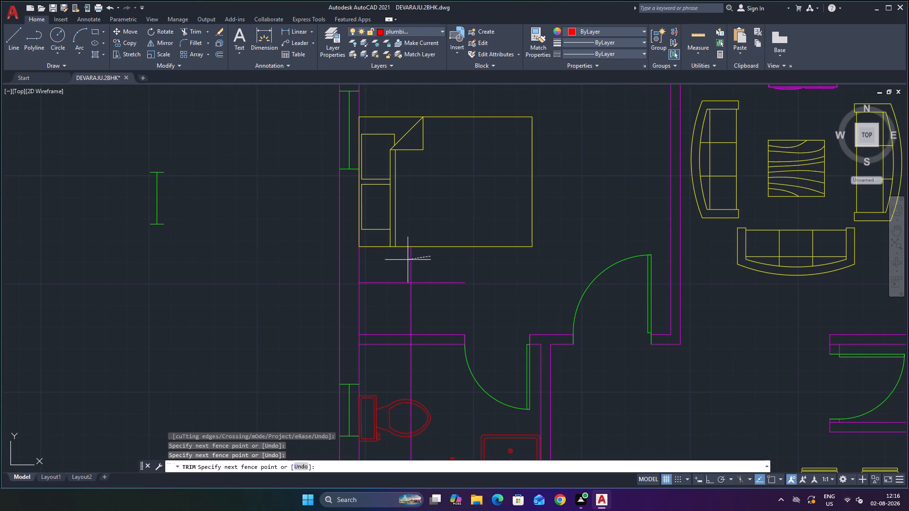
pyautogui.click(401, 261)
pyautogui.scroll(-1, 452, 308)
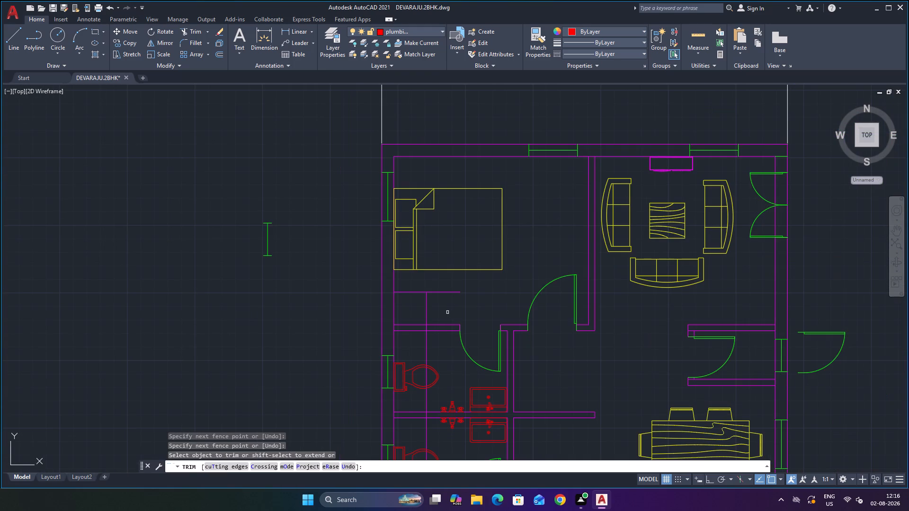
pyautogui.click(447, 311)
pyautogui.click(422, 317)
# Trim the vertical offset line inside the wall below the upper bedroom and down to the upper bathroom's toilet.
pyautogui.scroll(4, 423, 338)
pyautogui.click(455, 274)
pyautogui.click(419, 279)
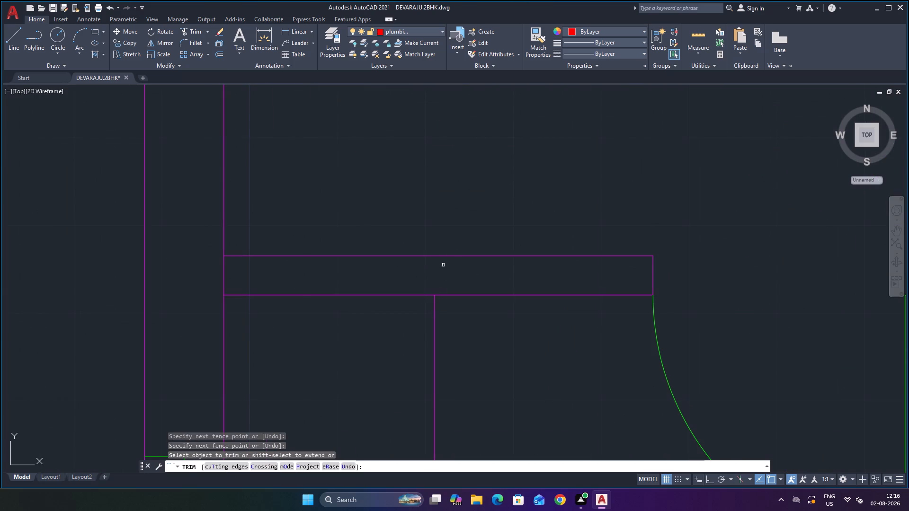
pyautogui.scroll(-3, 471, 264)
pyautogui.scroll(-1, 486, 305)
pyautogui.click(489, 303)
pyautogui.click(461, 308)
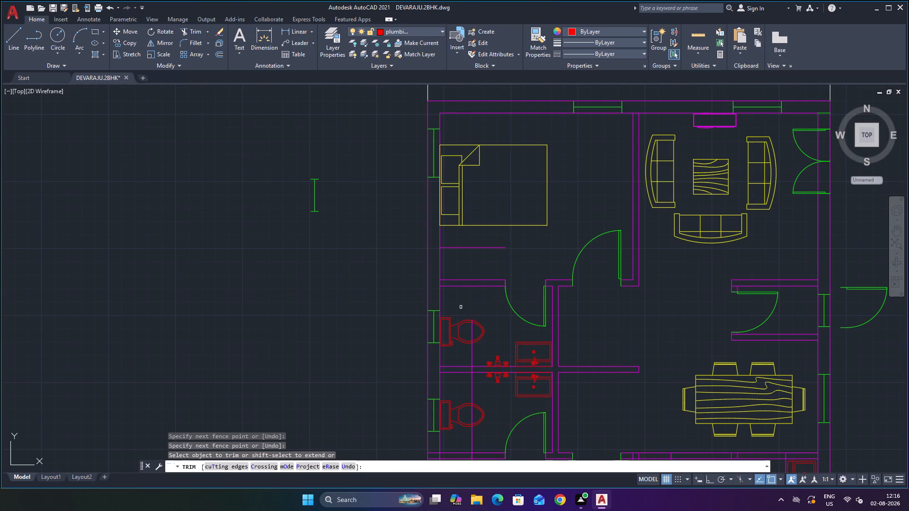
# Trim the vertical offset line in the lower bathroom below, inside and above the toilet bowl.
pyautogui.scroll(-3, 476, 305)
pyautogui.scroll(4, 486, 351)
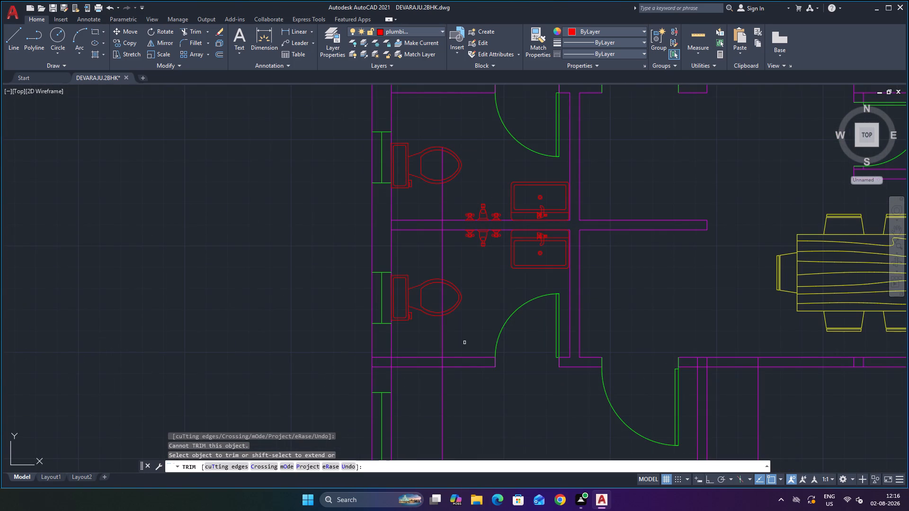
pyautogui.click(462, 341)
pyautogui.click(428, 338)
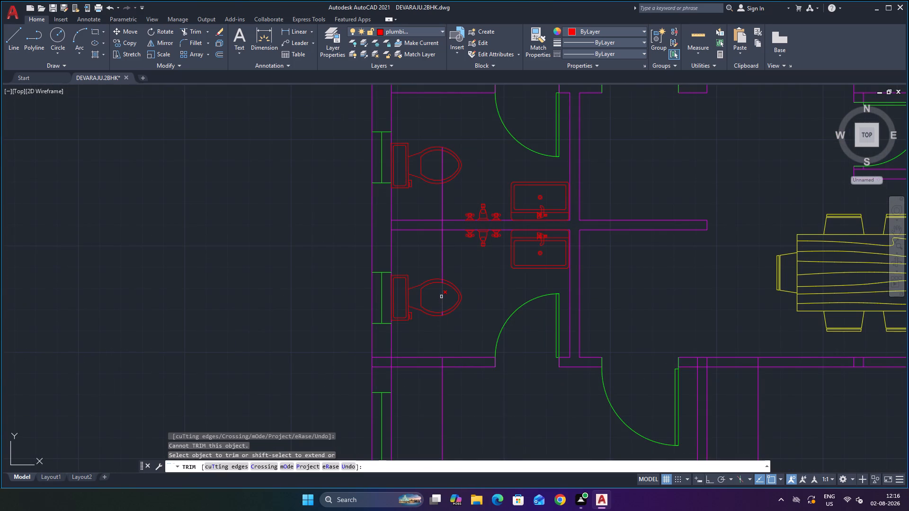
pyautogui.click(441, 296)
pyautogui.moveTo(452, 257); pyautogui.dragTo(443, 255)
pyautogui.click(430, 254)
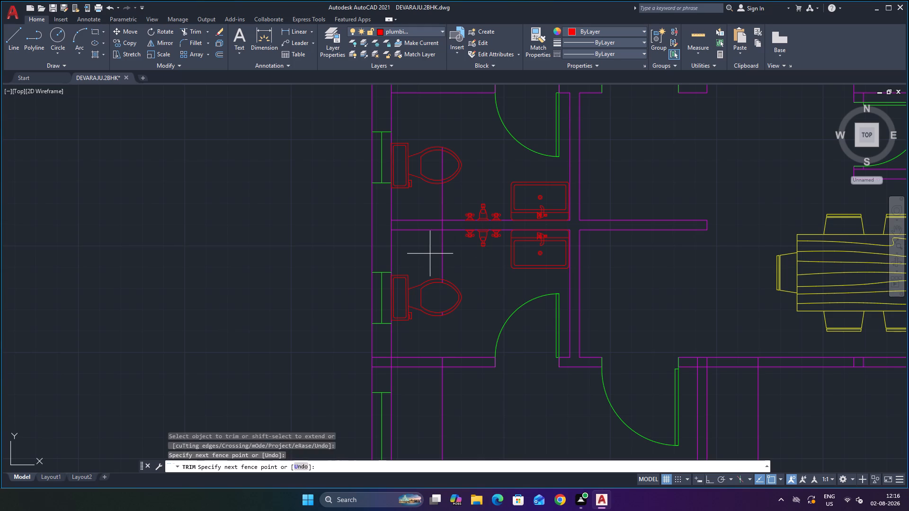
pyautogui.moveTo(439, 250); pyautogui.dragTo(454, 252)
pyautogui.click(454, 252)
pyautogui.click(435, 255)
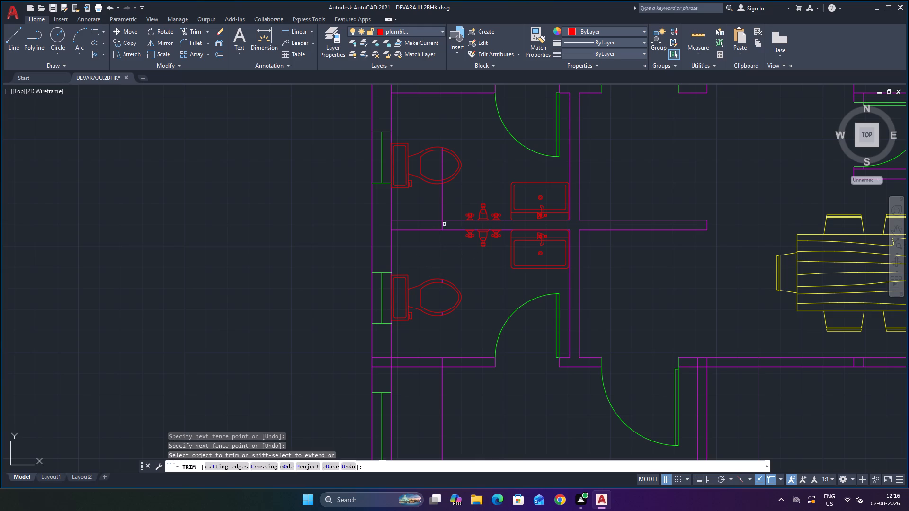
# Trim the vertical offset line in the upper bathroom below the toilet, inside its bowl and across its rim.
pyautogui.click(462, 194)
pyautogui.click(434, 201)
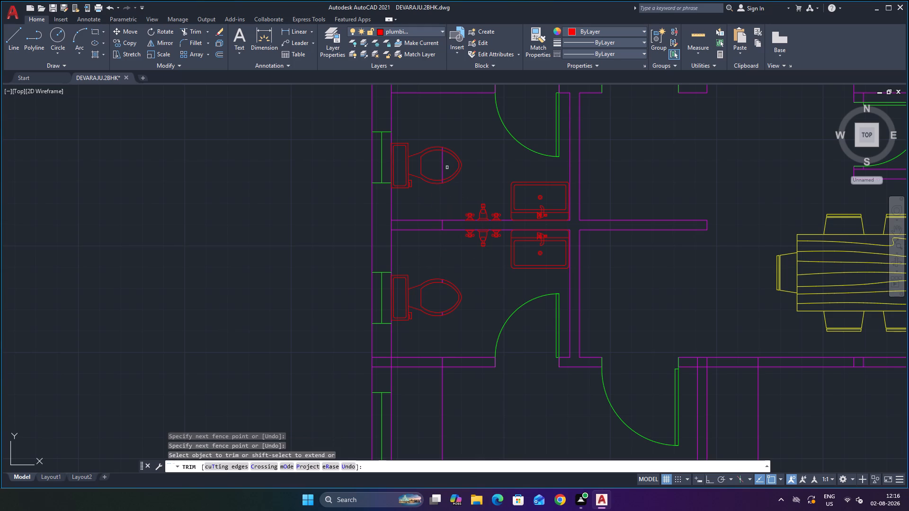
pyautogui.scroll(4, 447, 167)
pyautogui.click(449, 160)
pyautogui.click(390, 176)
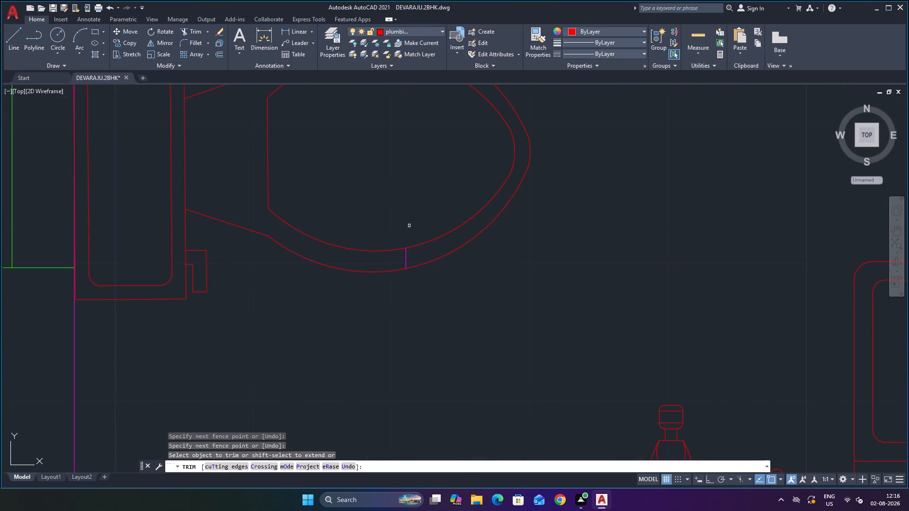
pyautogui.click(405, 258)
# Trim the leftover vertical offset line in the wall between the bathrooms and across the lower bathroom toilet's rim.
pyautogui.scroll(-4, 398, 185)
pyautogui.scroll(3, 400, 154)
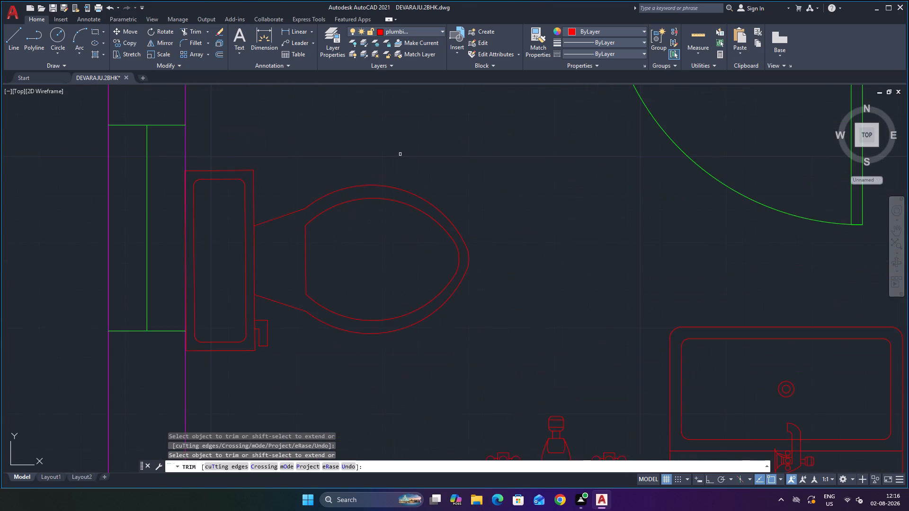
pyautogui.scroll(-4, 413, 165)
pyautogui.scroll(4, 414, 229)
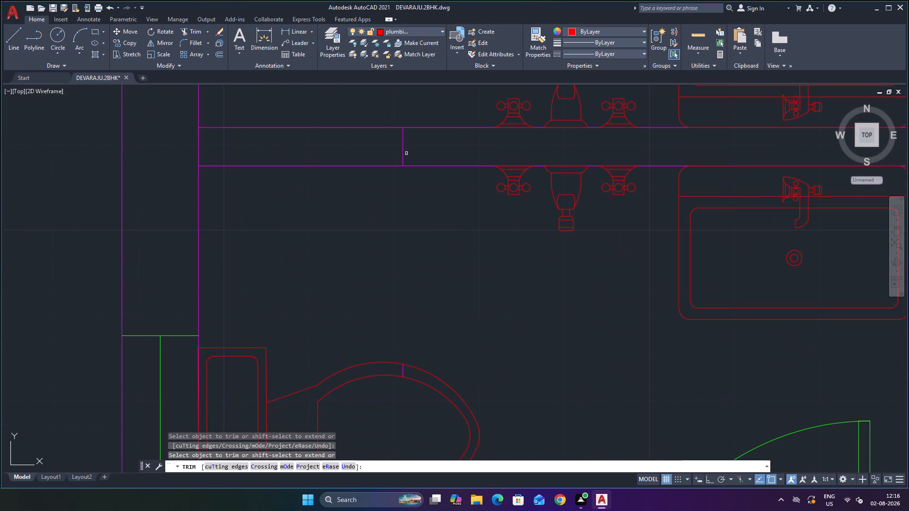
pyautogui.click(403, 147)
pyautogui.scroll(-3, 410, 145)
pyautogui.scroll(3, 410, 255)
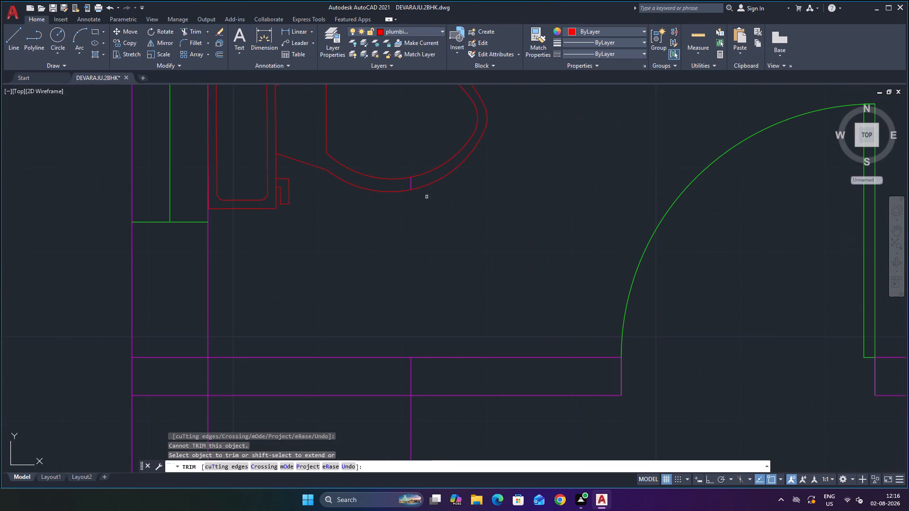
pyautogui.click(409, 183)
pyautogui.click(413, 183)
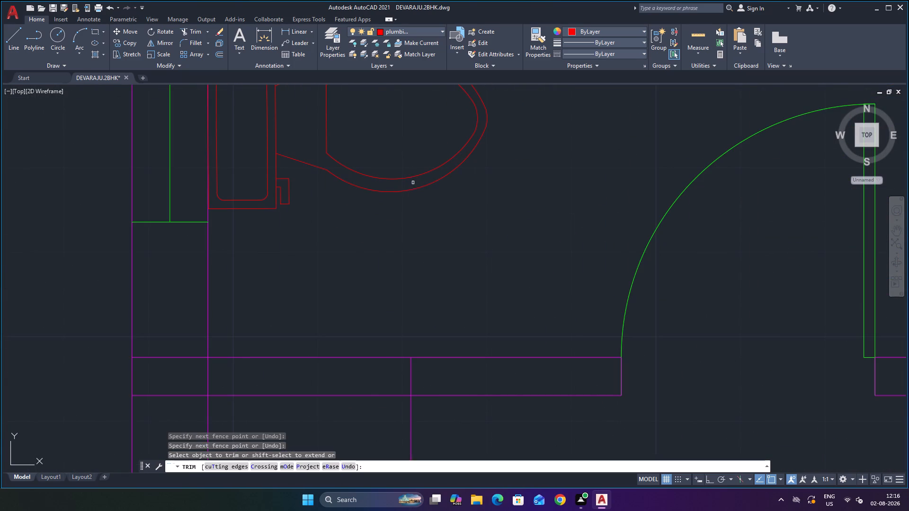
pyautogui.scroll(-4, 416, 160)
pyautogui.scroll(5, 415, 148)
pyautogui.click(412, 128)
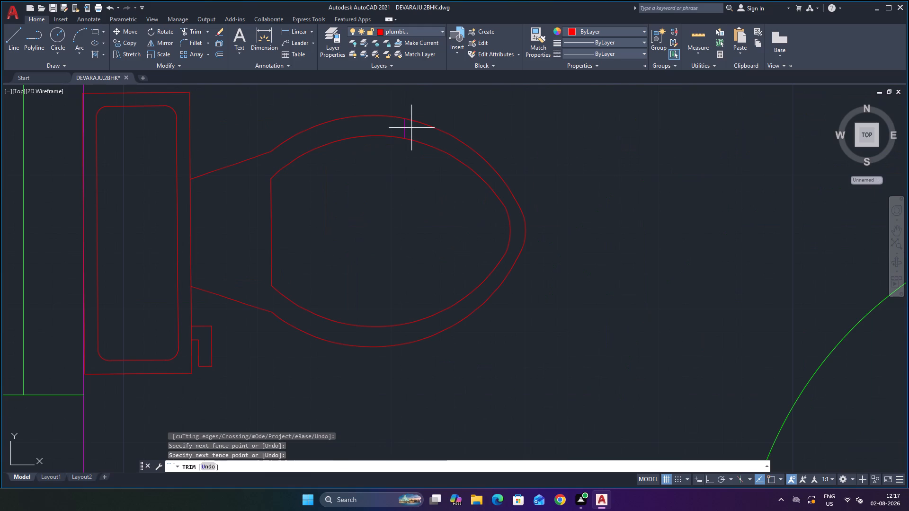
pyautogui.click(391, 126)
# Trim the vertical offset line inside the wall between the lower bathroom and the lower bedroom.
pyautogui.scroll(-5, 418, 163)
pyautogui.scroll(3, 425, 223)
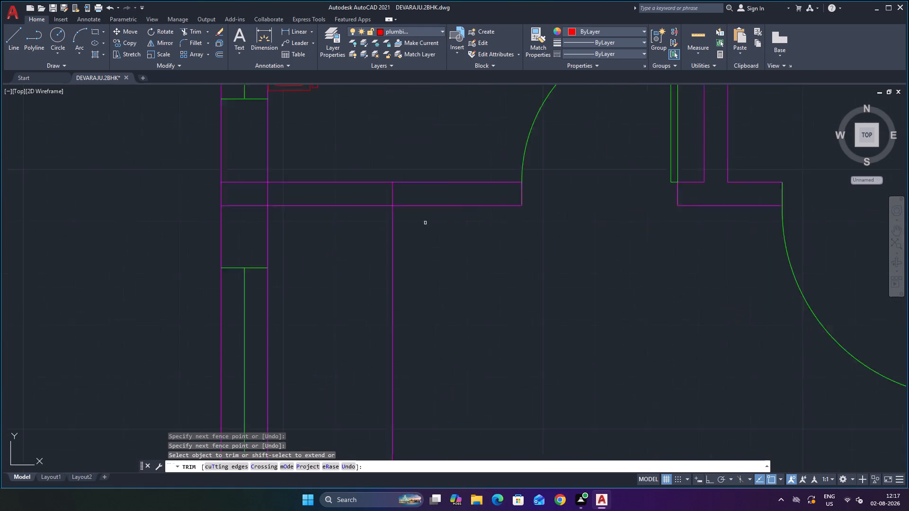
pyautogui.scroll(1, 425, 223)
pyautogui.click(412, 175)
pyautogui.click(346, 175)
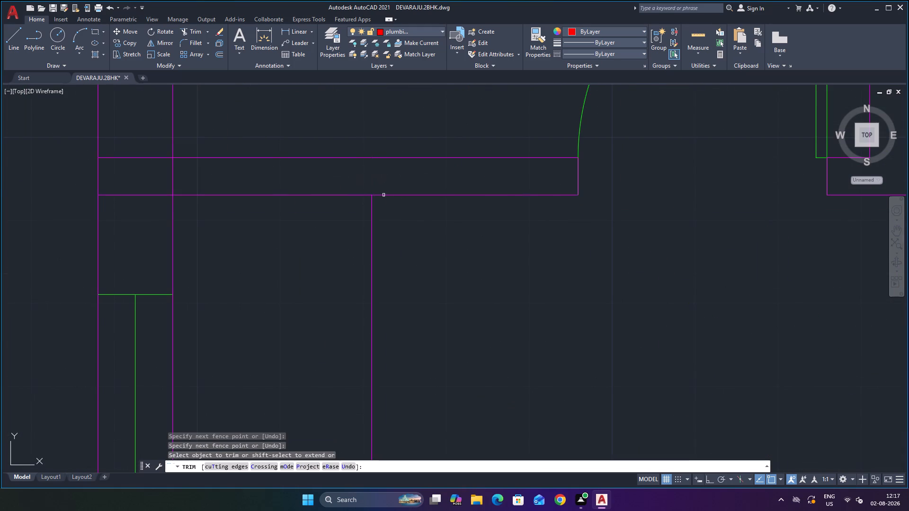
pyautogui.scroll(-5, 389, 203)
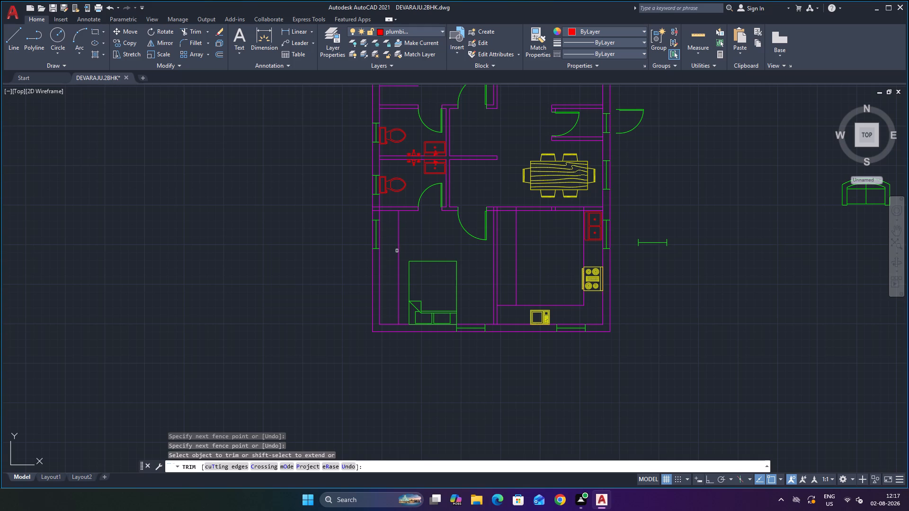
pyautogui.scroll(2, 397, 251)
pyautogui.scroll(-1, 414, 223)
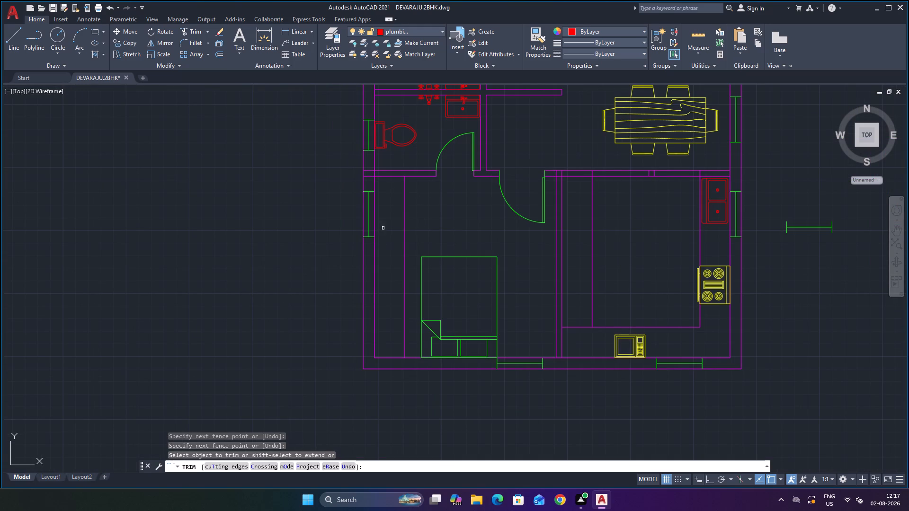
pyautogui.press('Escape')
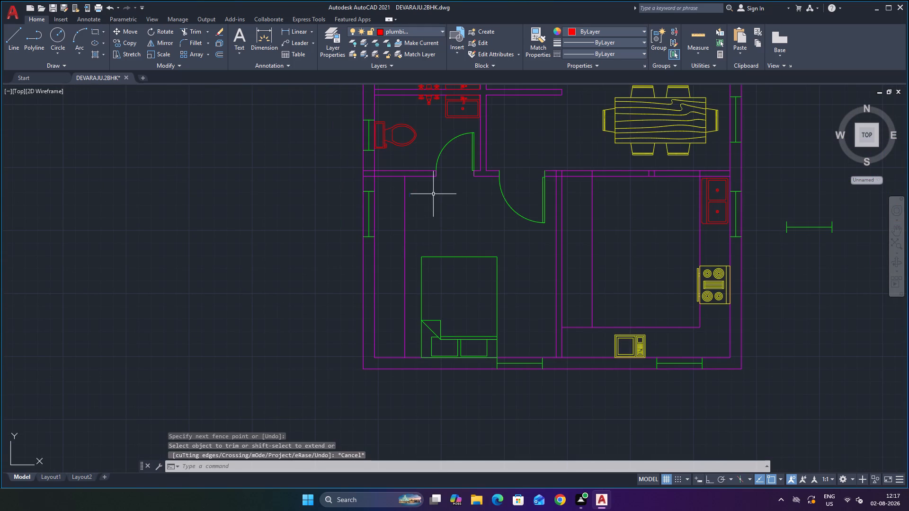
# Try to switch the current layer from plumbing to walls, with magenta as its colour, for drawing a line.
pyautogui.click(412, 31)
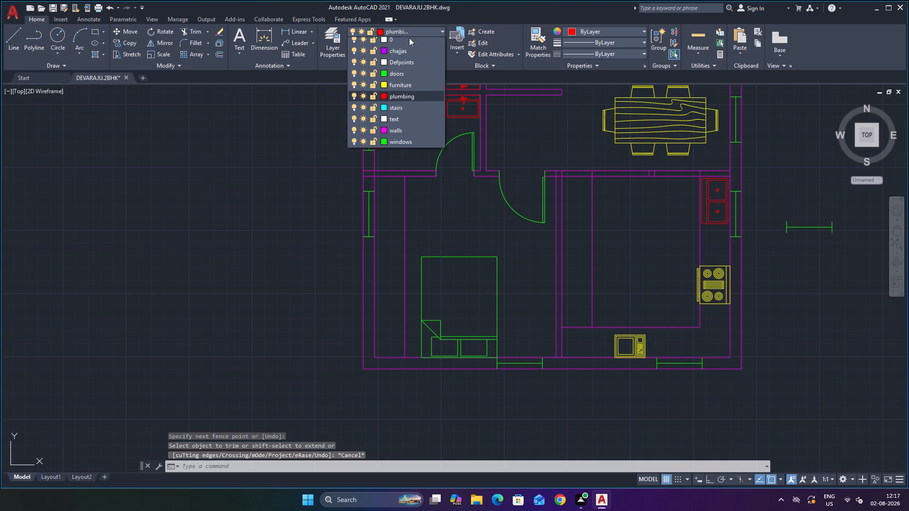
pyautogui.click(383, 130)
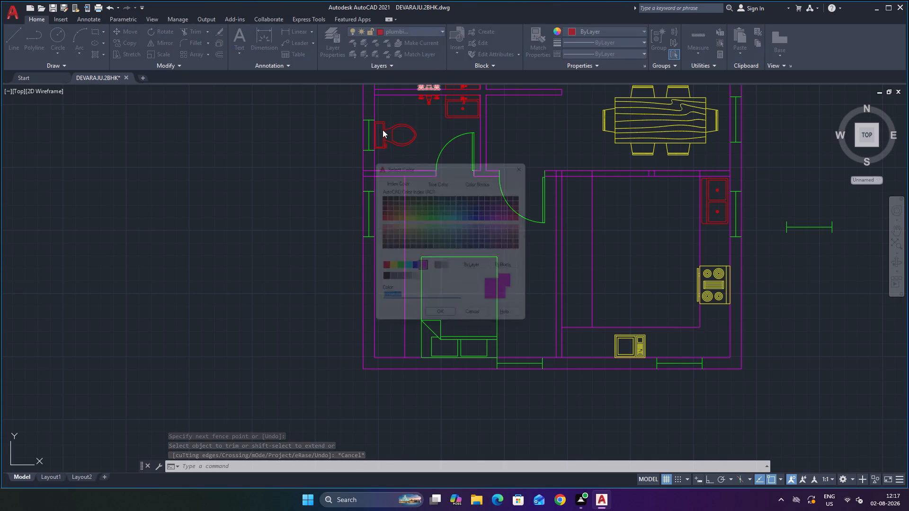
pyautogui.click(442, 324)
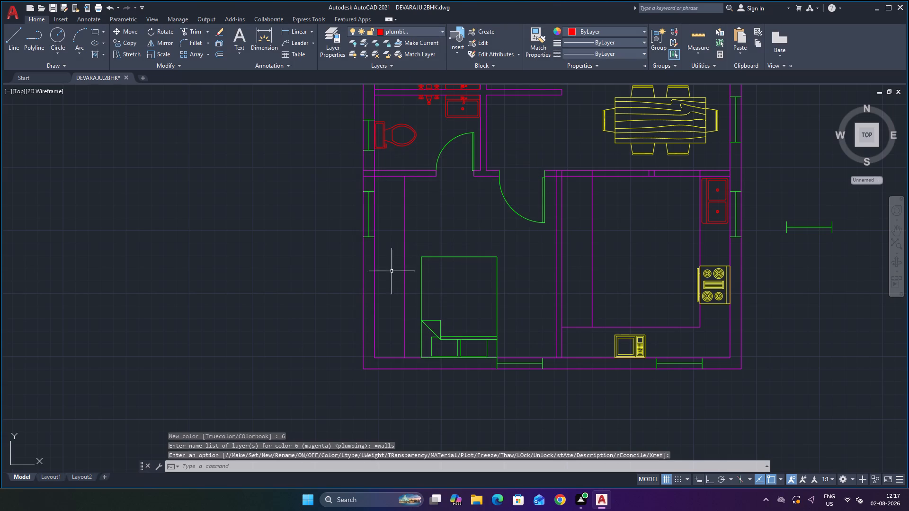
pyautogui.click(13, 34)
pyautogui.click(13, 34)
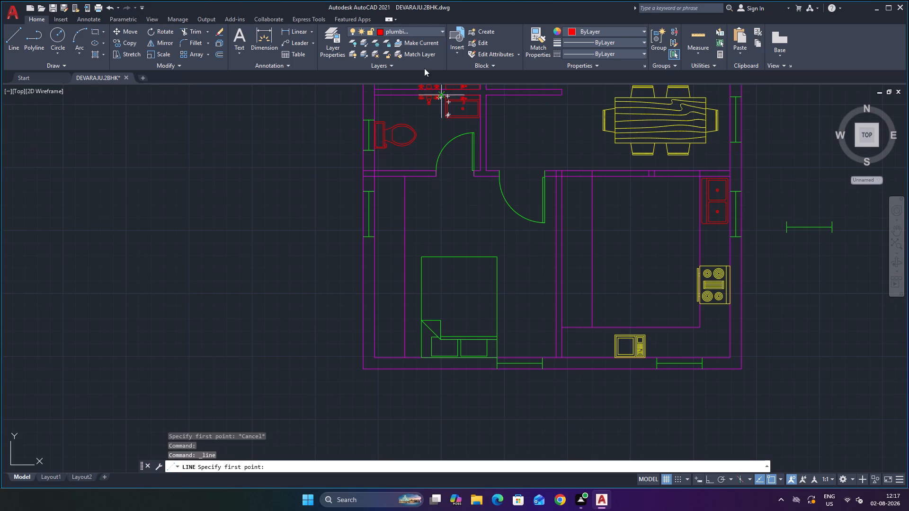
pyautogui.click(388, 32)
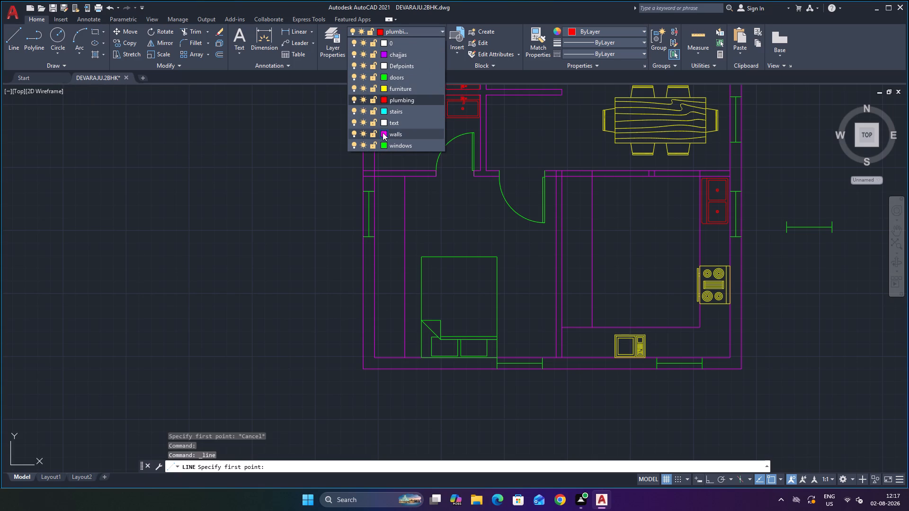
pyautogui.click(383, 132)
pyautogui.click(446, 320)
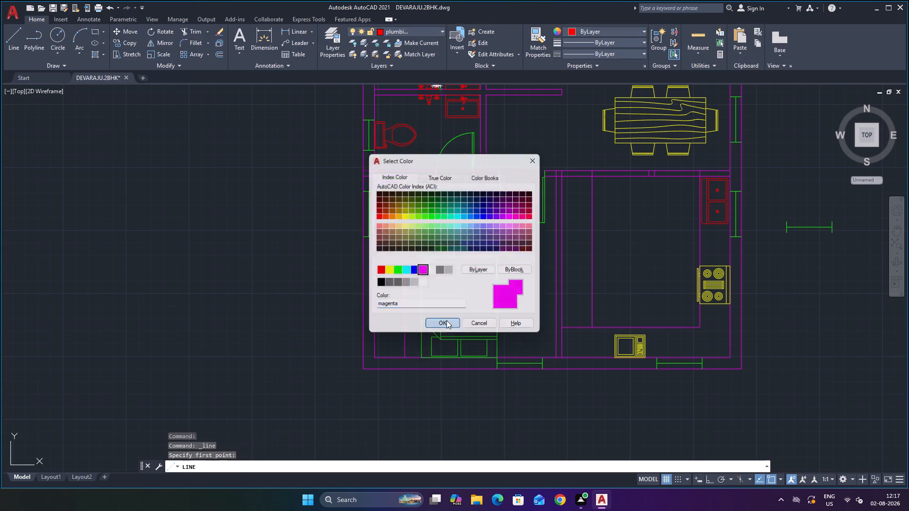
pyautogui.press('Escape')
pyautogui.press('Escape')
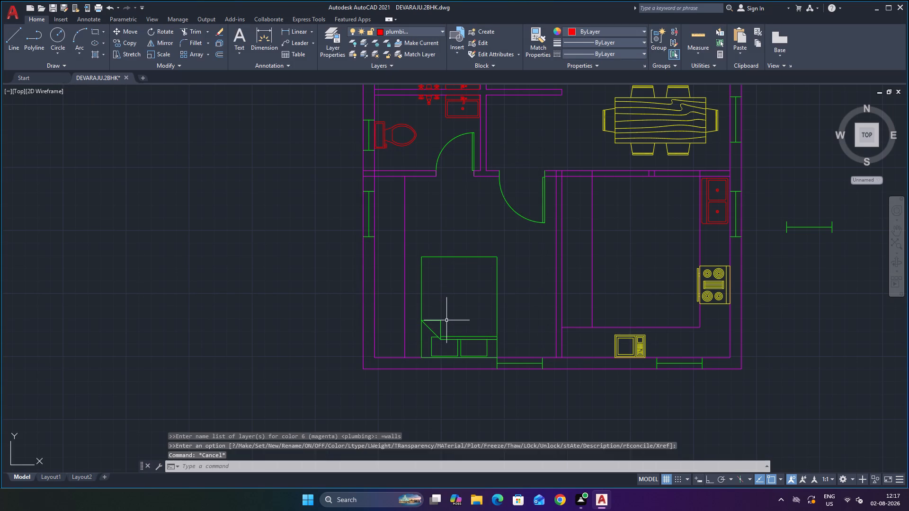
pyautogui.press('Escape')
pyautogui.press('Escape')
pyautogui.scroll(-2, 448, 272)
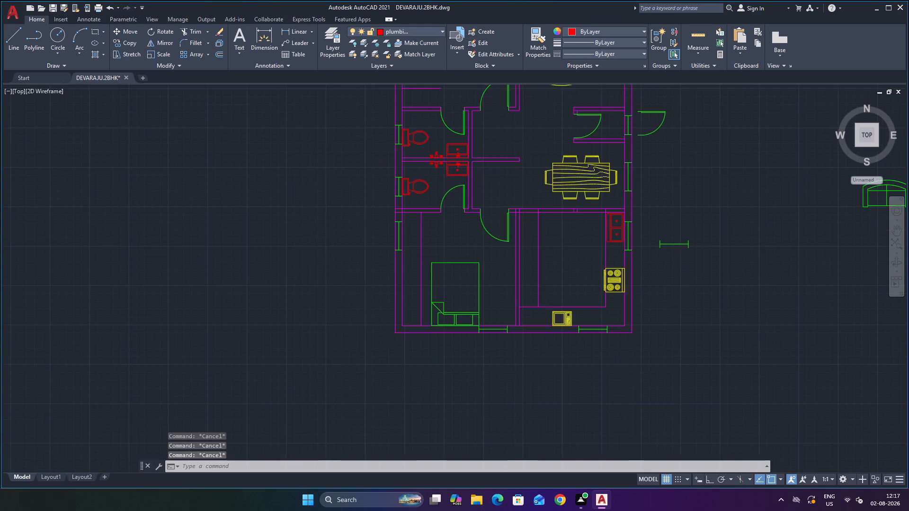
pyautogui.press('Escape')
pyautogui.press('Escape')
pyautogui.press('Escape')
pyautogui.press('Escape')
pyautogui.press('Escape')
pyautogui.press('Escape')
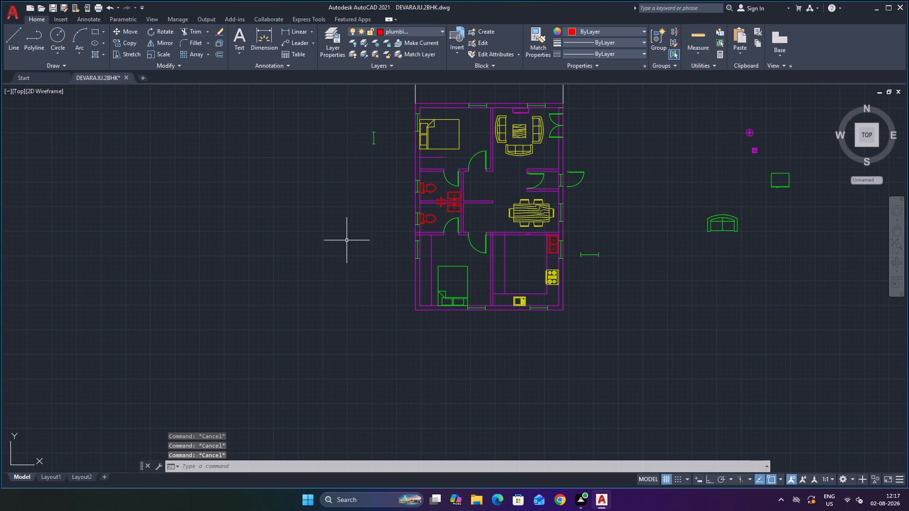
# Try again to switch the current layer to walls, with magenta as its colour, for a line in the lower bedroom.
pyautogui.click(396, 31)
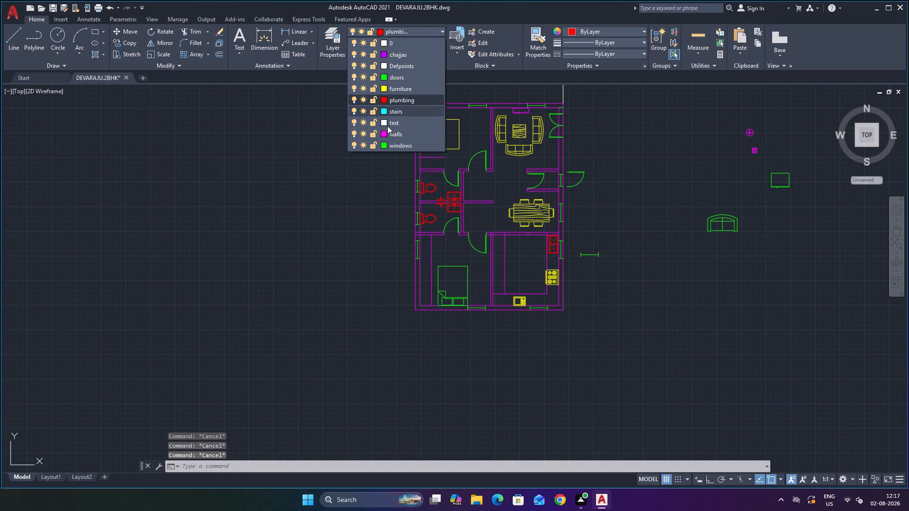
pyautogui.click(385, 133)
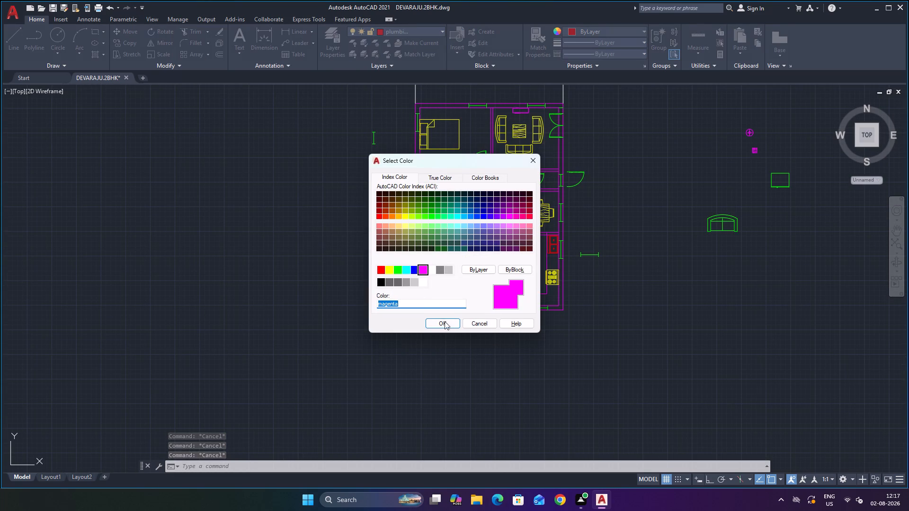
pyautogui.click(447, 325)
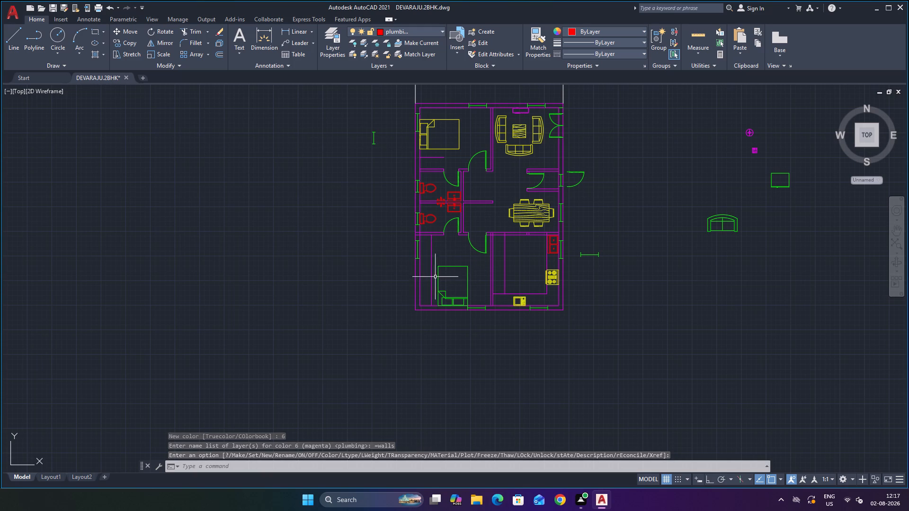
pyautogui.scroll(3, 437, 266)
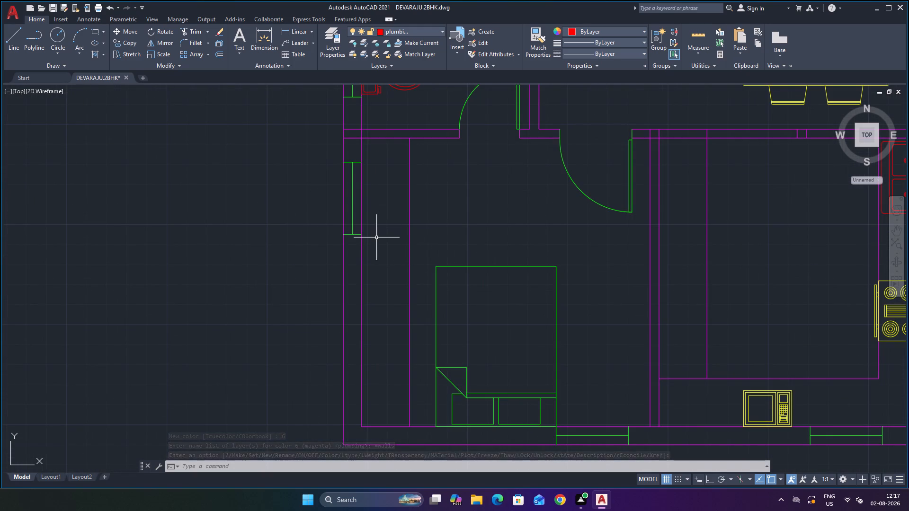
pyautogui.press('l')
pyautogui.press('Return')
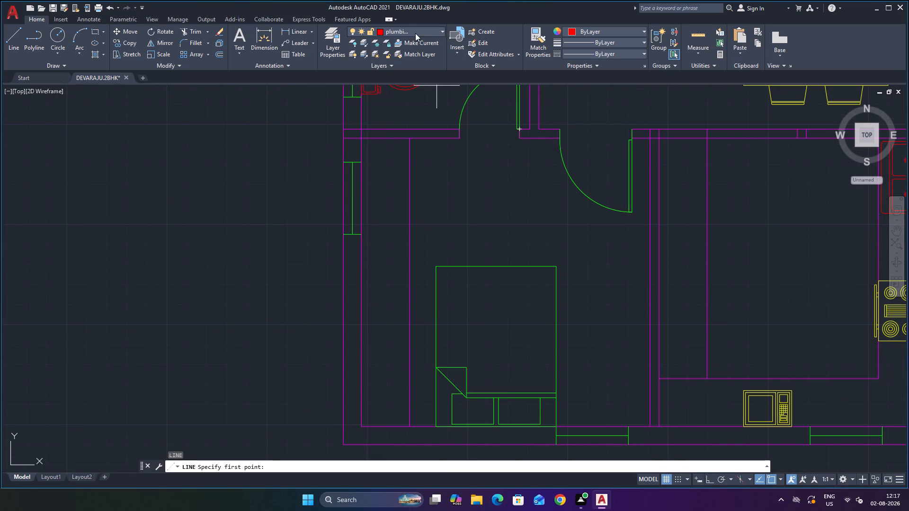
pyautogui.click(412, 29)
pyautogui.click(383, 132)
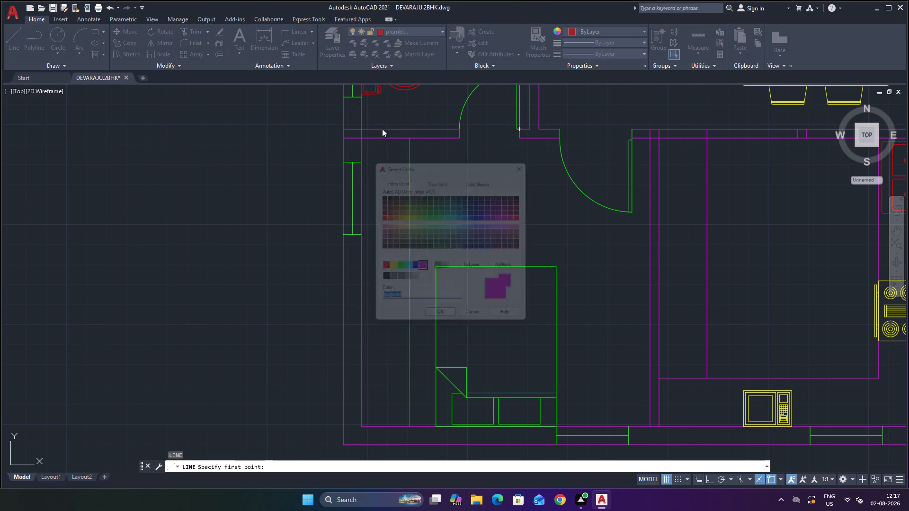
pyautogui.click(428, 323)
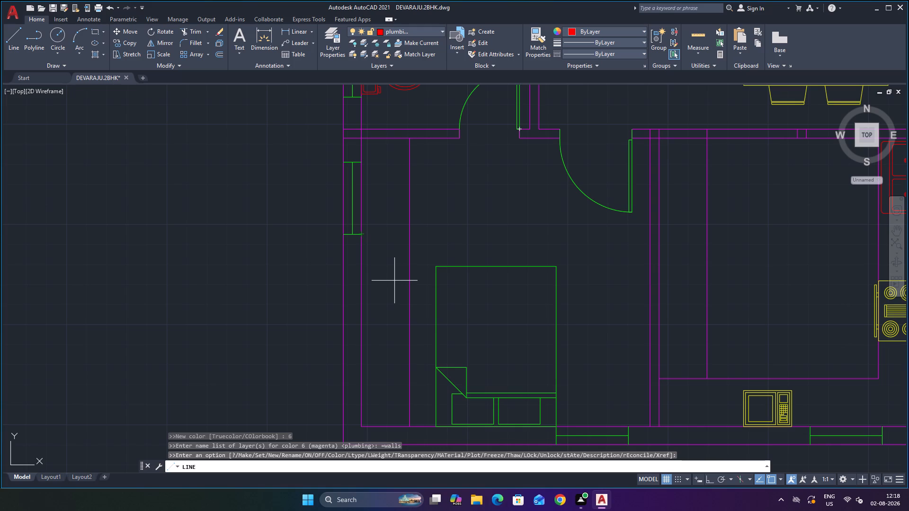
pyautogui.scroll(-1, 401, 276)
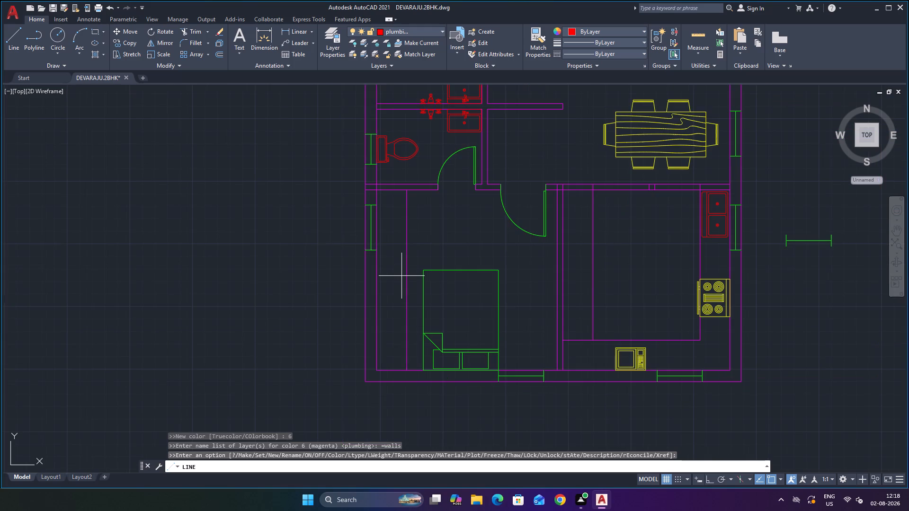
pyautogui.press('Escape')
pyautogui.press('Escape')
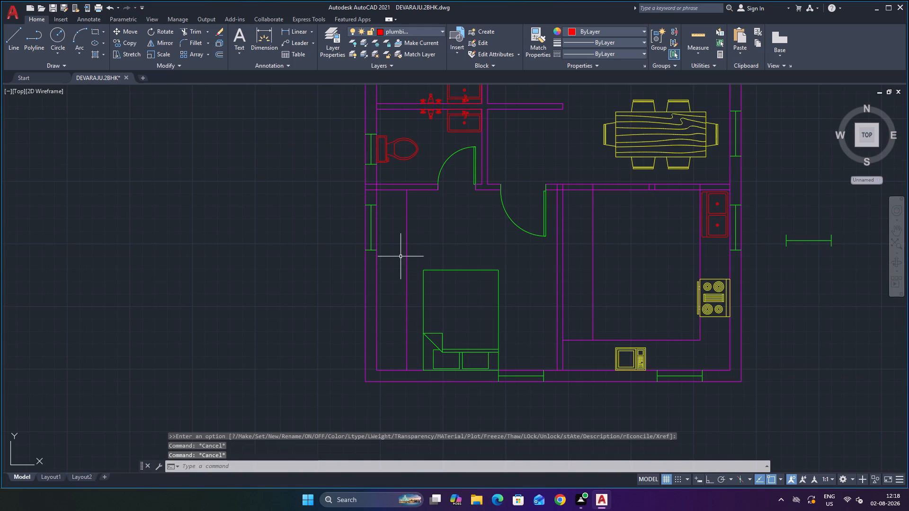
# Measure along the lower bedroom's outer wall from its upper inner corner to the lower edge of the window.
pyautogui.scroll(2, 376, 251)
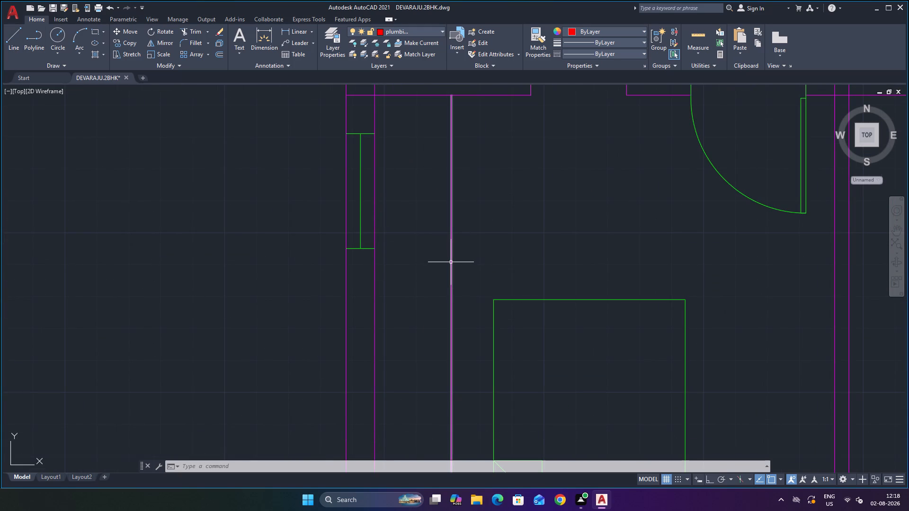
pyautogui.scroll(-2, 452, 261)
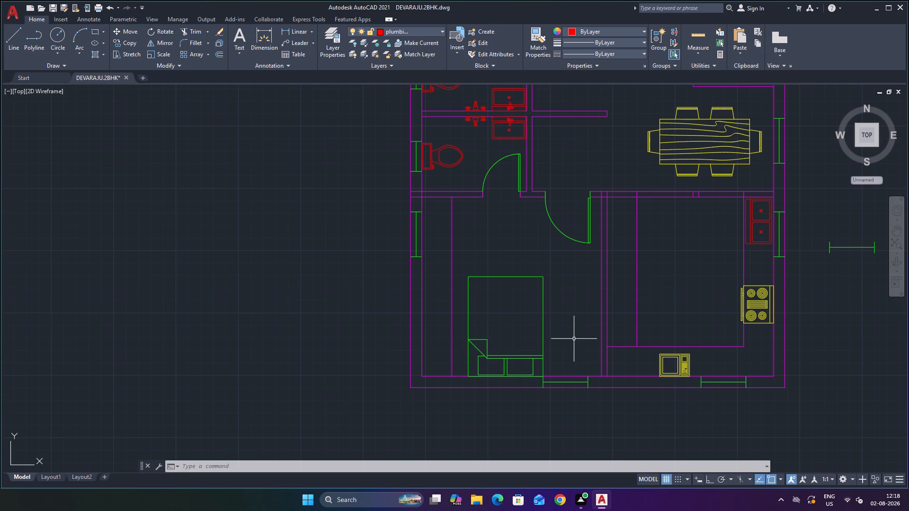
pyautogui.scroll(-1, 695, 280)
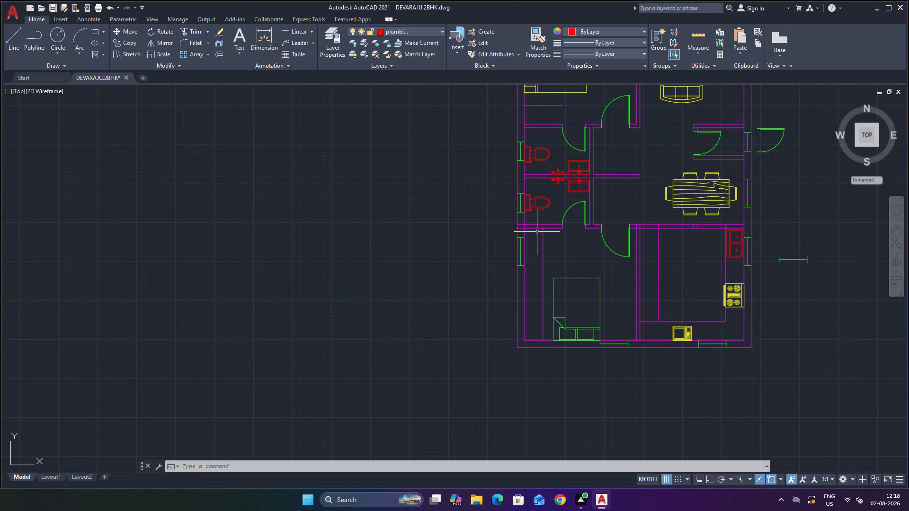
pyautogui.scroll(2, 537, 232)
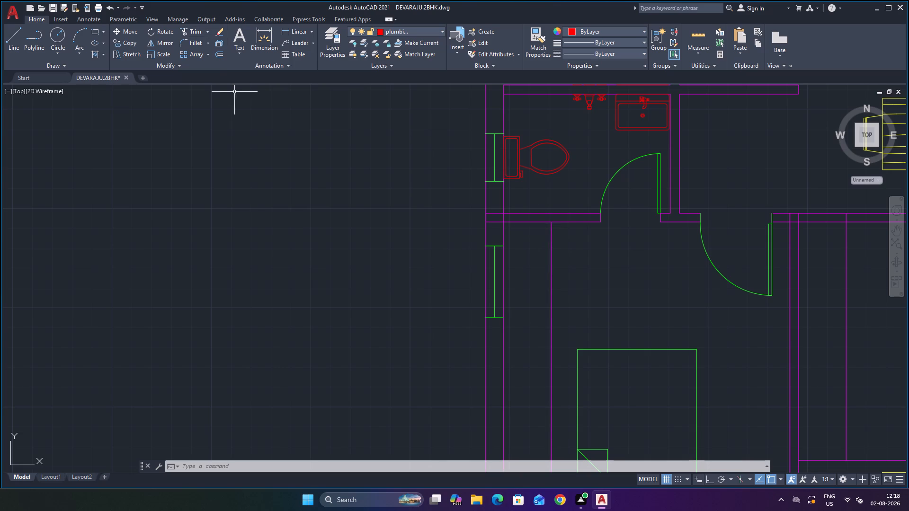
pyautogui.click(261, 33)
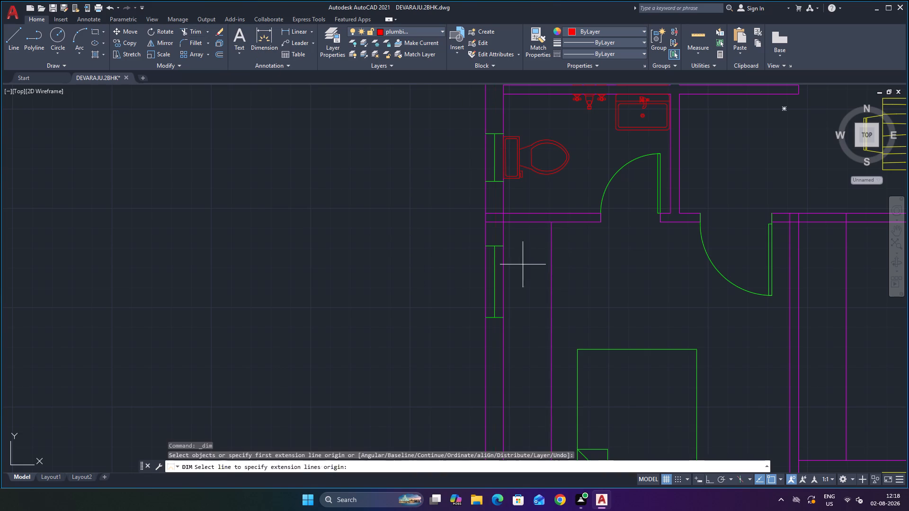
pyautogui.click(506, 223)
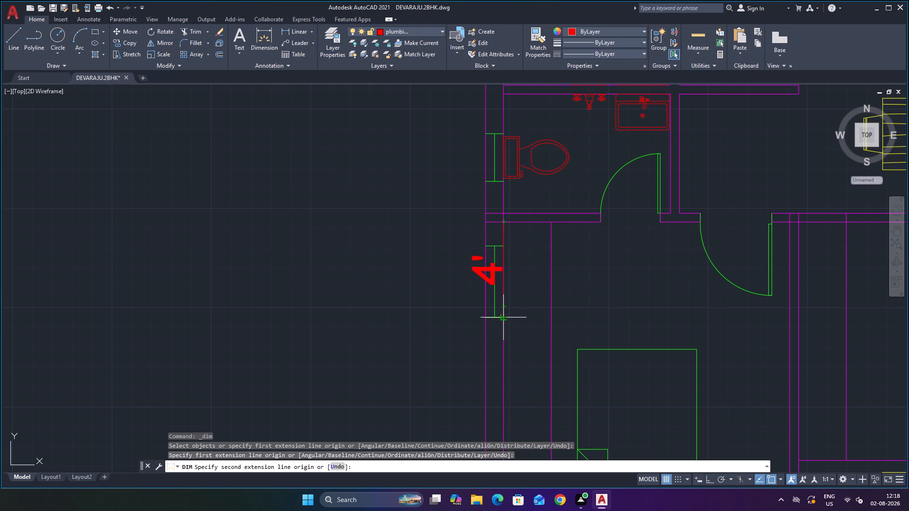
pyautogui.press('Escape')
# Offset the lower bedroom's upper wall line 4' down into the room, level with the window's lower edge.
pyautogui.press('o')
pyautogui.press('Return')
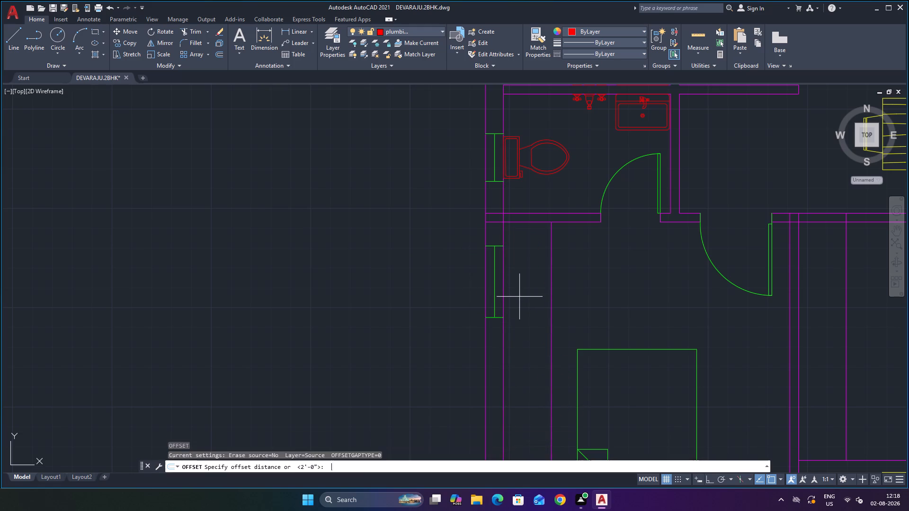
pyautogui.press('4')
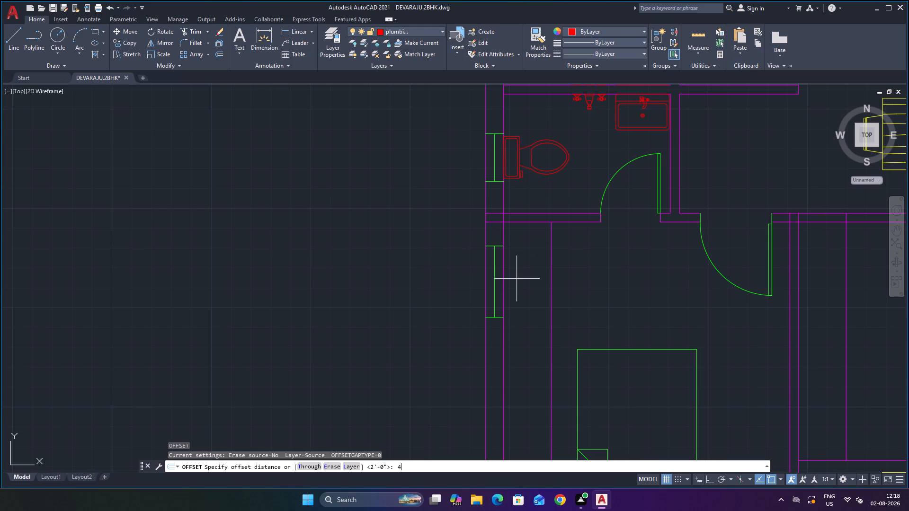
pyautogui.press("'")
pyautogui.press('Return')
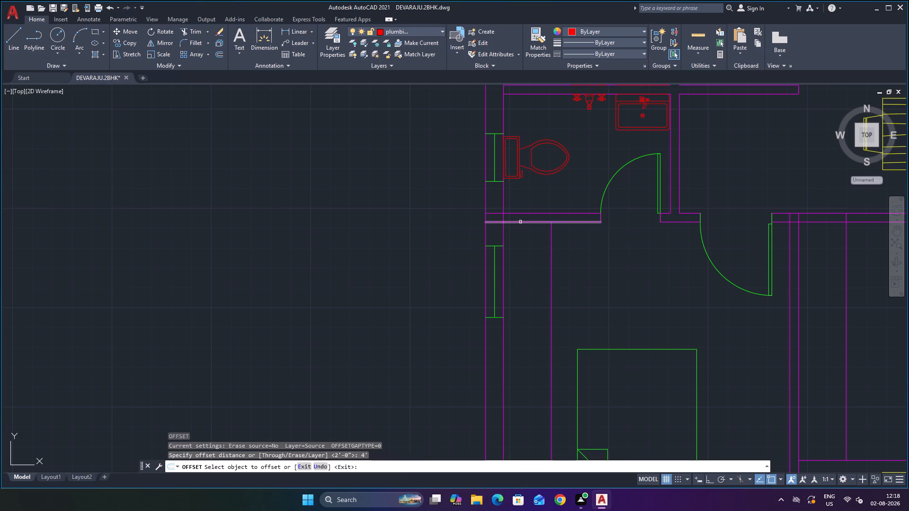
pyautogui.click(520, 222)
pyautogui.click(524, 300)
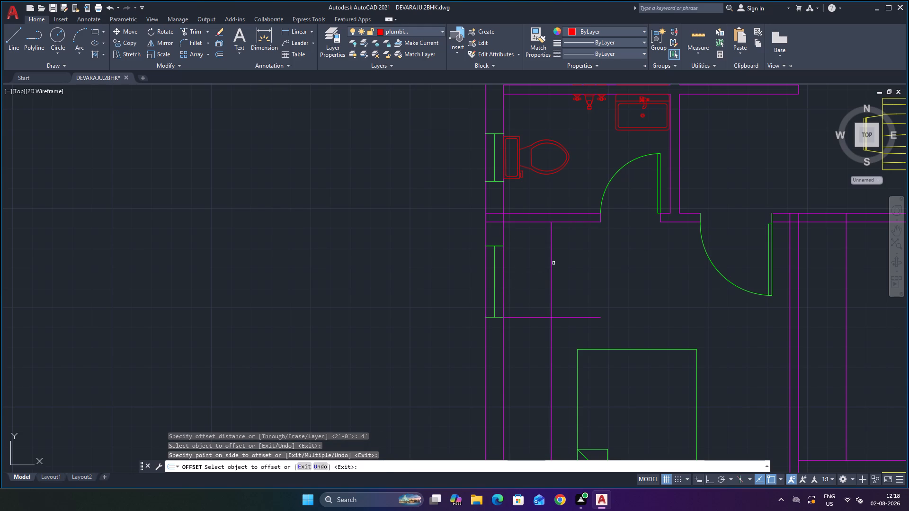
pyautogui.press('Escape')
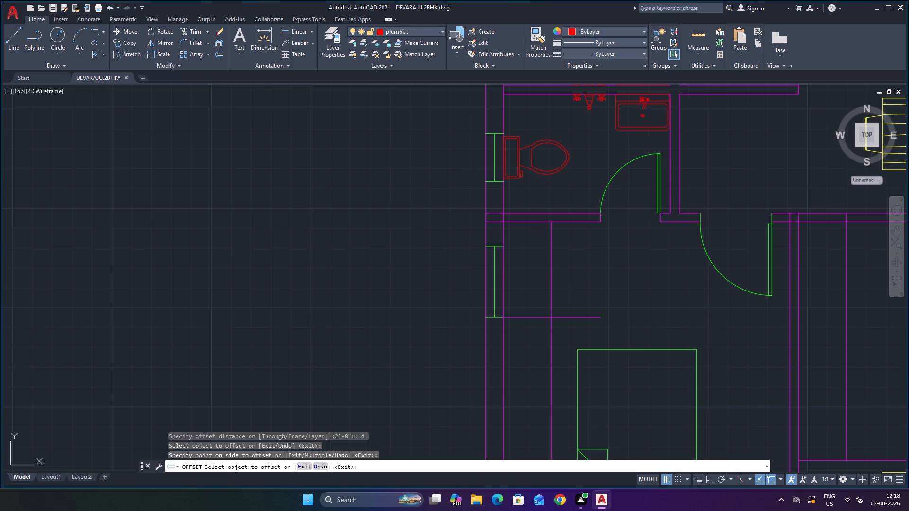
# Trim the lower bedroom's vertical storage line above the 4' offset line and the horizontal line's excess beyond it, leaving an L-shaped corner.
pyautogui.write('TR')
pyautogui.press('Return')
pyautogui.click(570, 277)
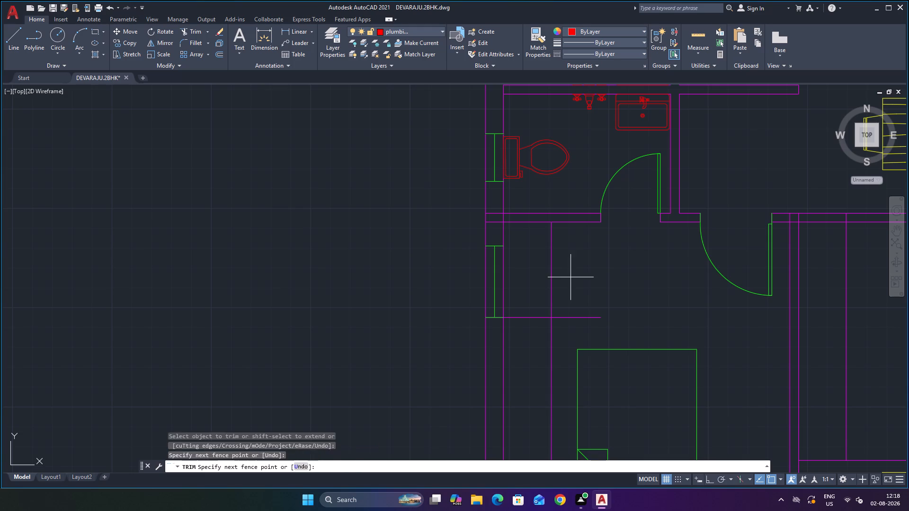
pyautogui.click(544, 278)
pyautogui.click(571, 290)
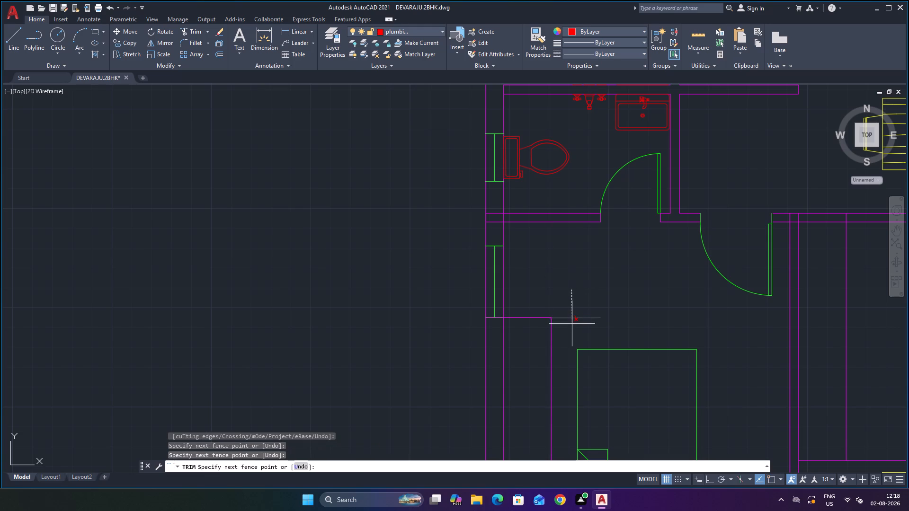
pyautogui.click(572, 325)
pyautogui.scroll(-4, 596, 295)
pyautogui.scroll(2, 626, 286)
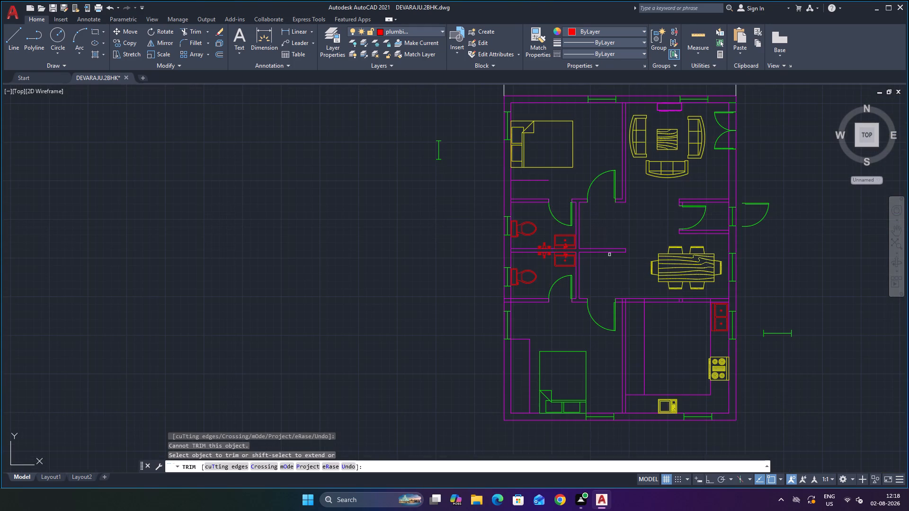
pyautogui.scroll(2, 550, 181)
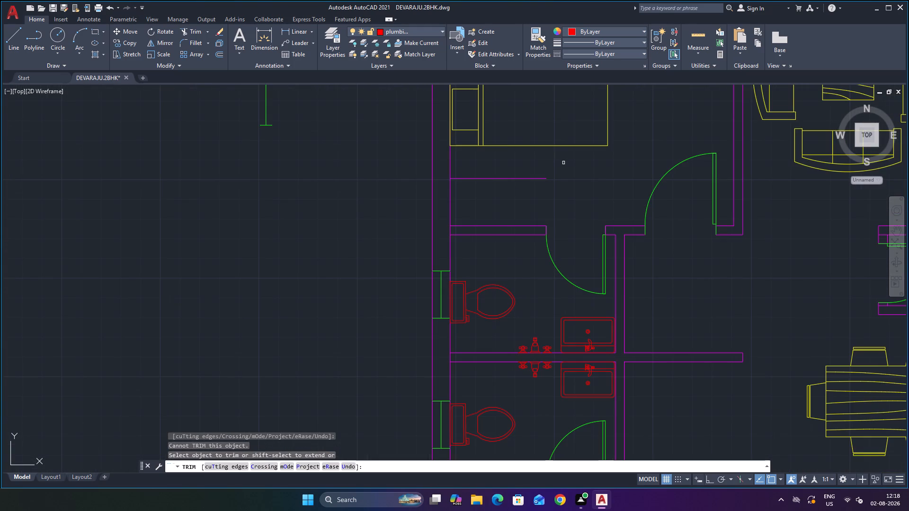
pyautogui.press('Escape')
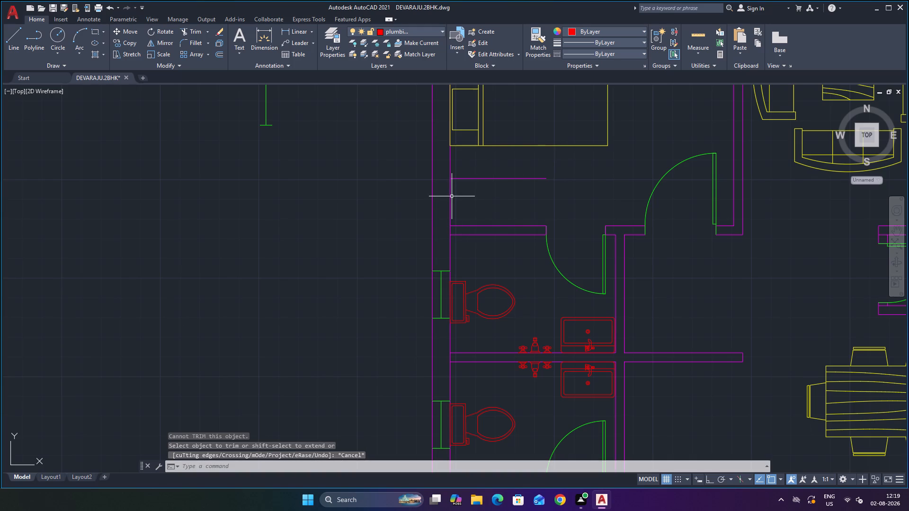
# Measure the length of the horizontal storage line below the upper bedroom's bed.
pyautogui.click(261, 34)
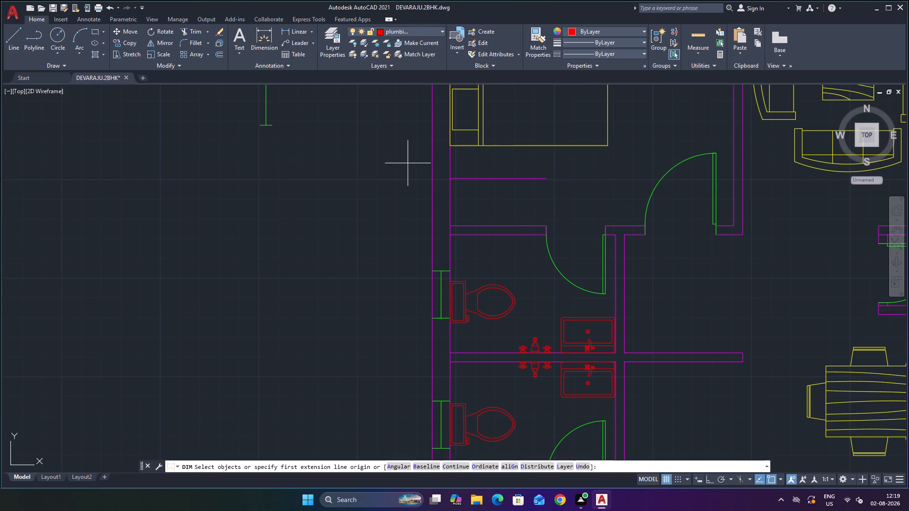
pyautogui.click(451, 178)
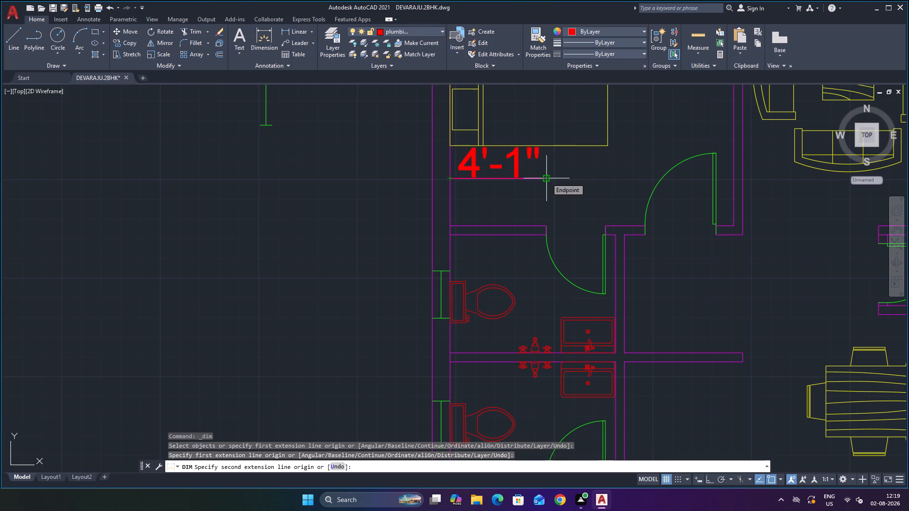
pyautogui.press('Escape')
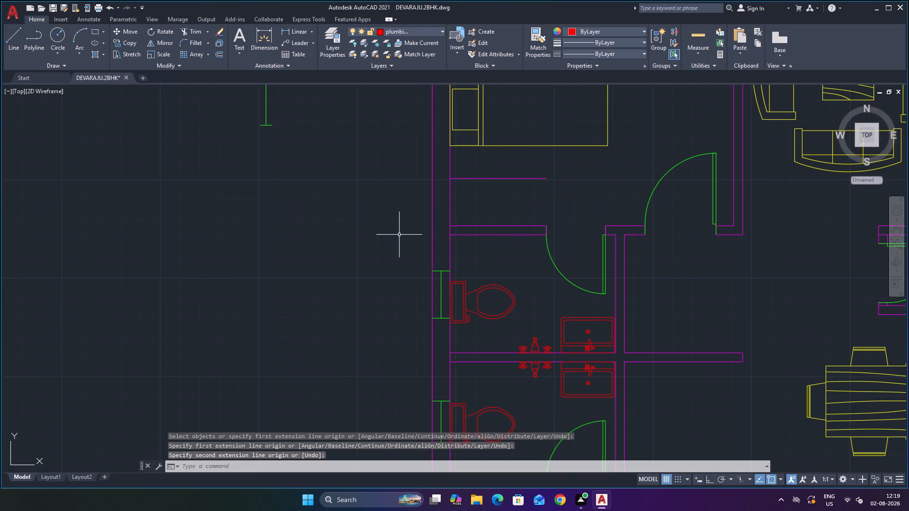
# Offset the inner line of the upper bedroom's outer wall 4'1" into the room.
pyautogui.press('o')
pyautogui.press('Return')
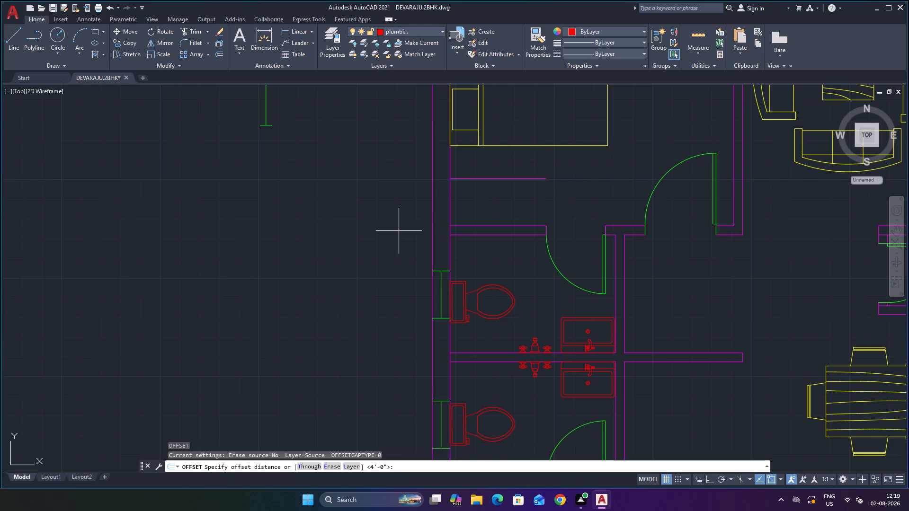
pyautogui.write("4'1")
pyautogui.press('Return')
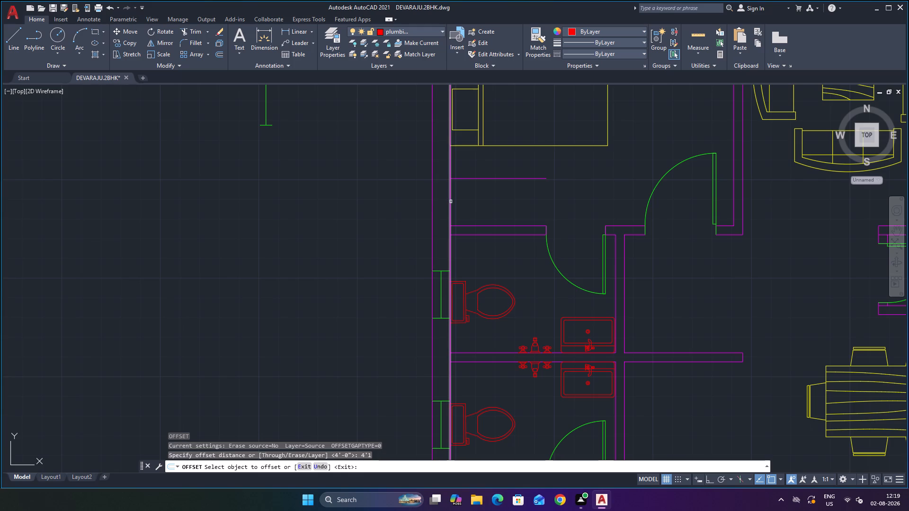
pyautogui.click(451, 202)
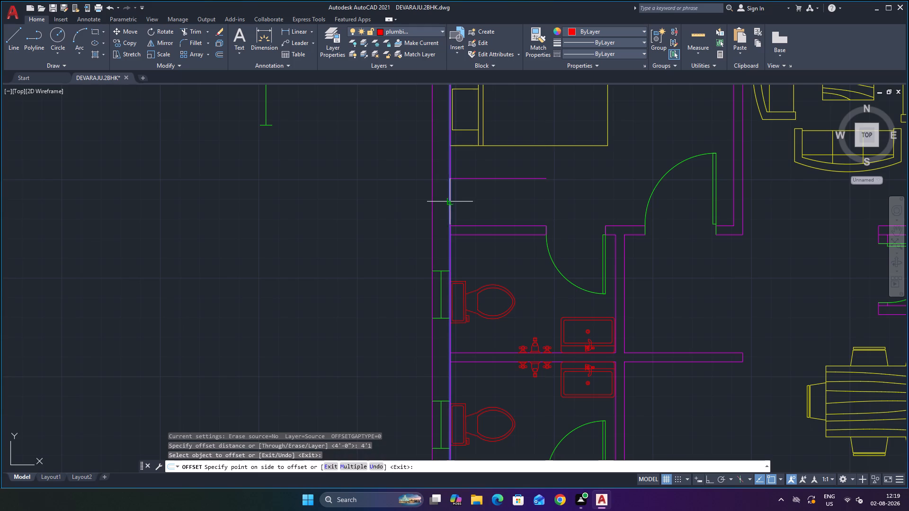
pyautogui.click(529, 193)
pyautogui.scroll(-3, 559, 194)
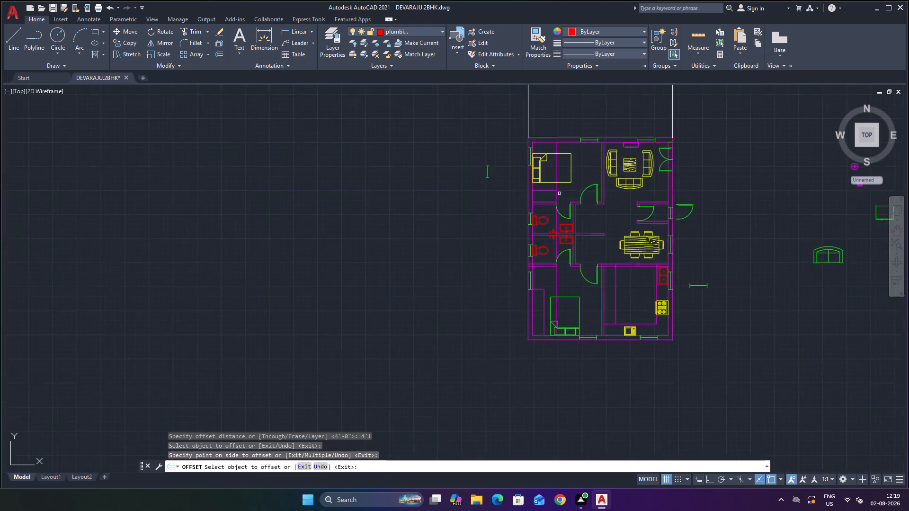
pyautogui.scroll(-1, 559, 194)
pyautogui.scroll(3, 571, 167)
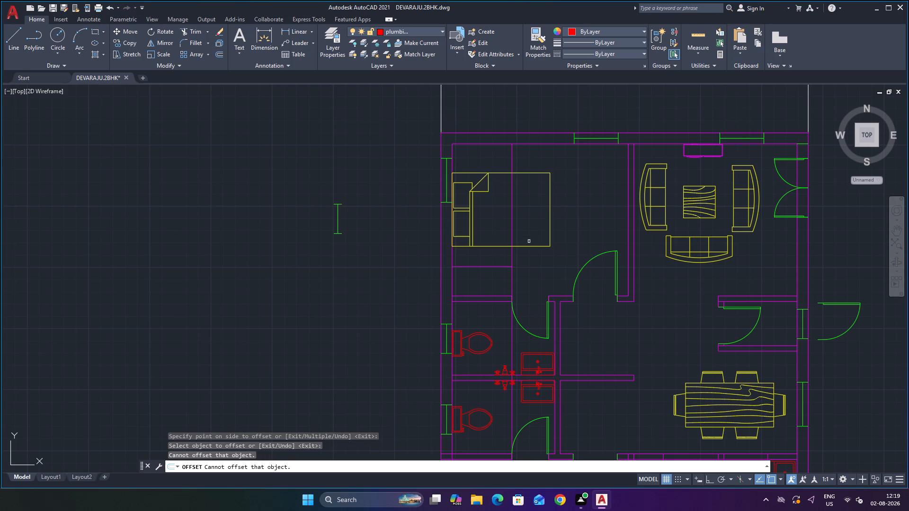
pyautogui.press('Escape')
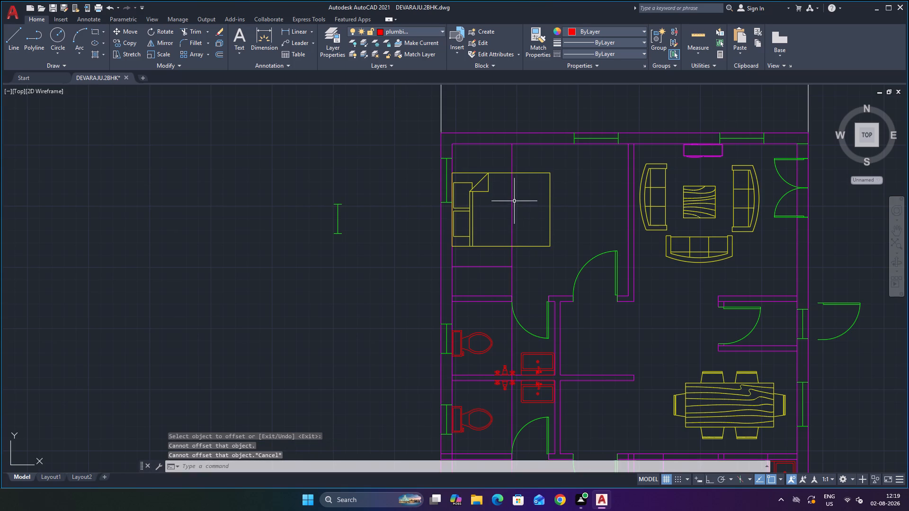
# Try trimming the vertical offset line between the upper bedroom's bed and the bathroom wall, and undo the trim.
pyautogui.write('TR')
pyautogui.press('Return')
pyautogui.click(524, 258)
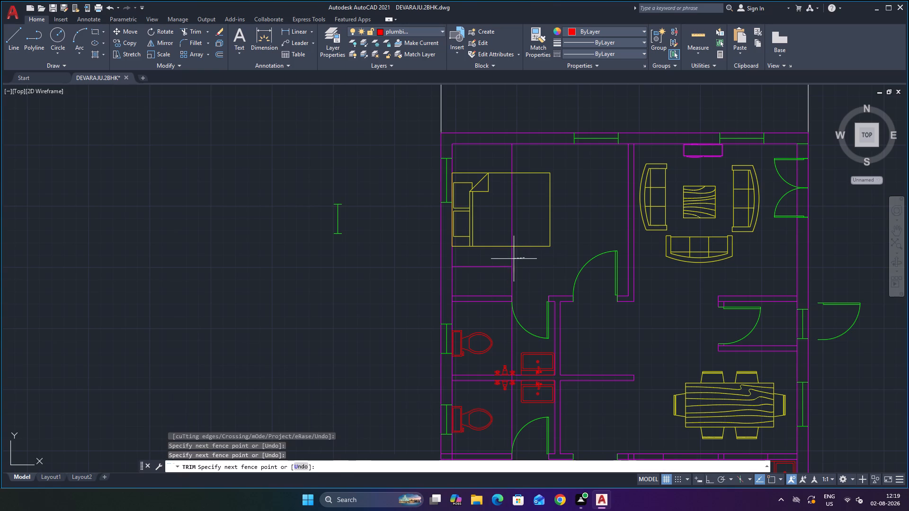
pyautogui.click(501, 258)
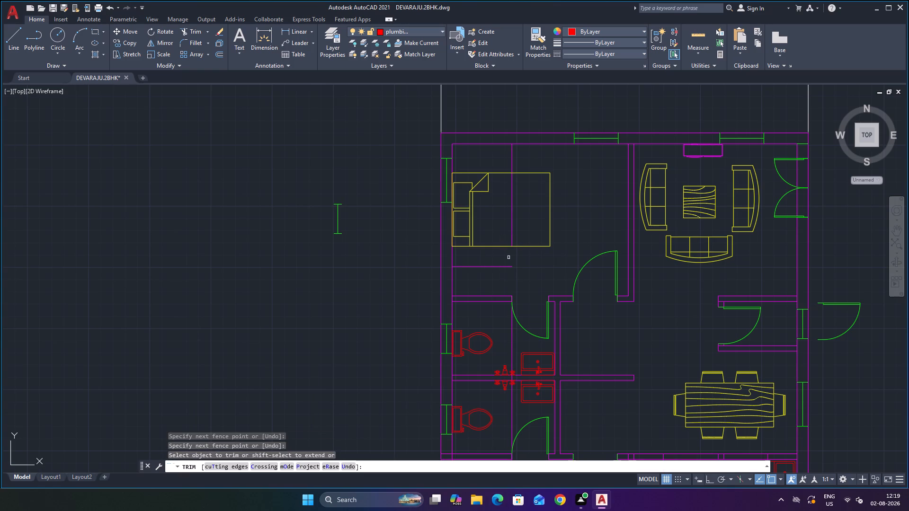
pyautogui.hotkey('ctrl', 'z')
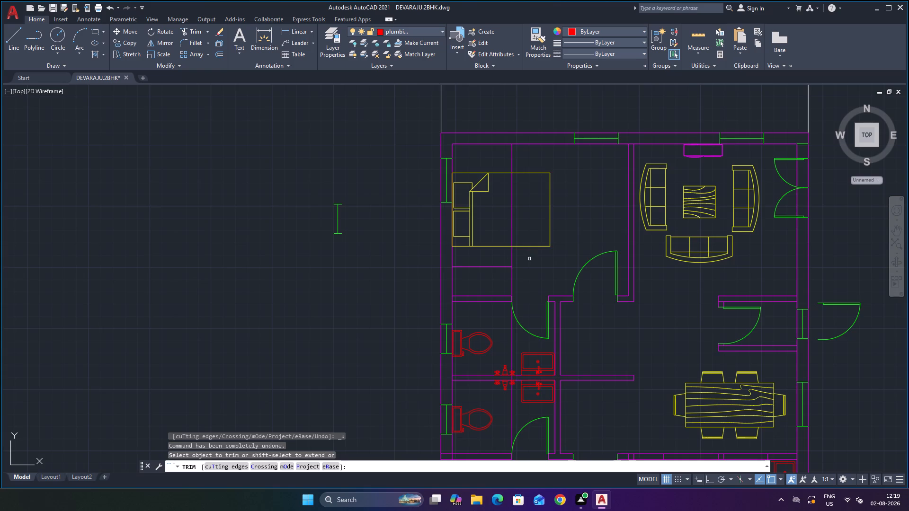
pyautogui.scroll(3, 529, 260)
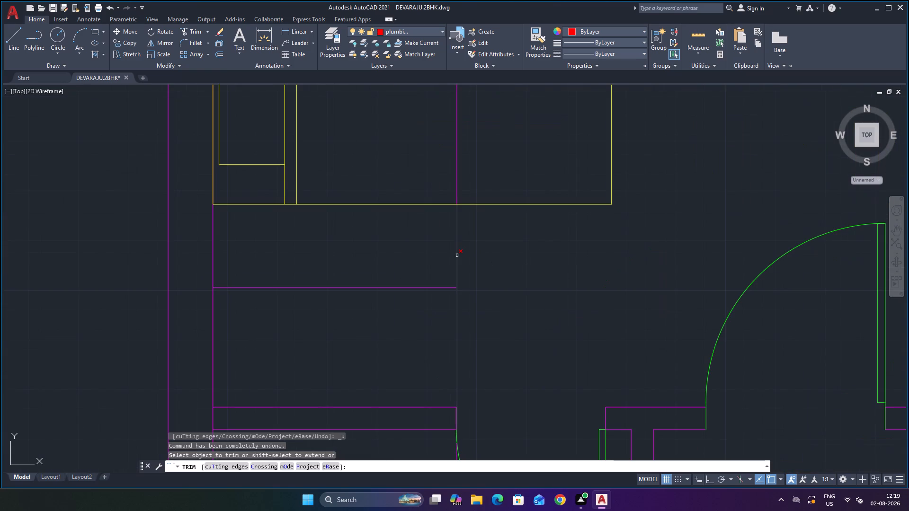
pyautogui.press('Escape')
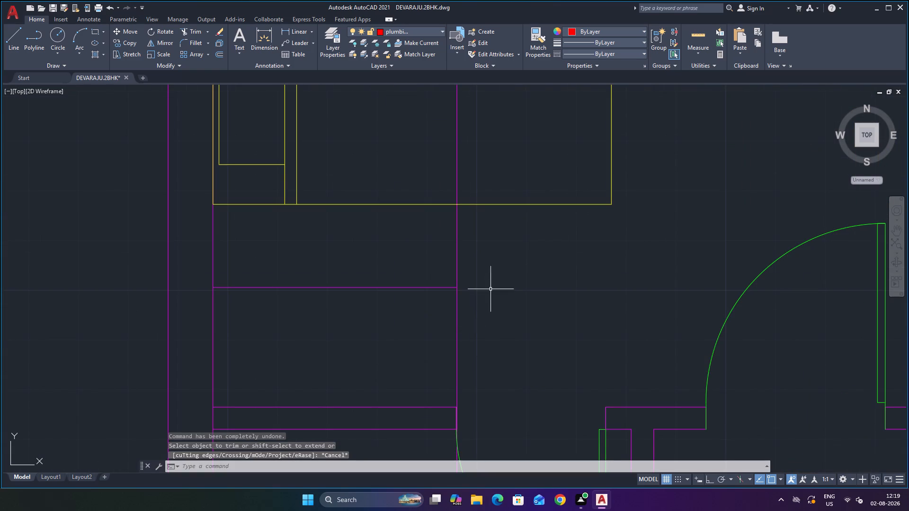
# Fillet the vertical offset line and the horizontal storage line below the upper bedroom's bed into a zero-radius corner.
pyautogui.scroll(2, 482, 327)
pyautogui.scroll(3, 417, 229)
pyautogui.scroll(-3, 427, 221)
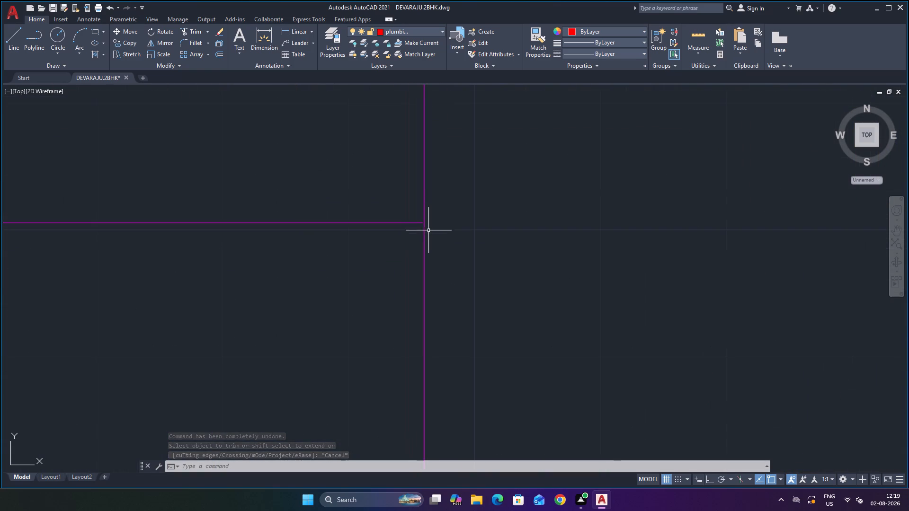
pyautogui.press('f')
pyautogui.press('Return')
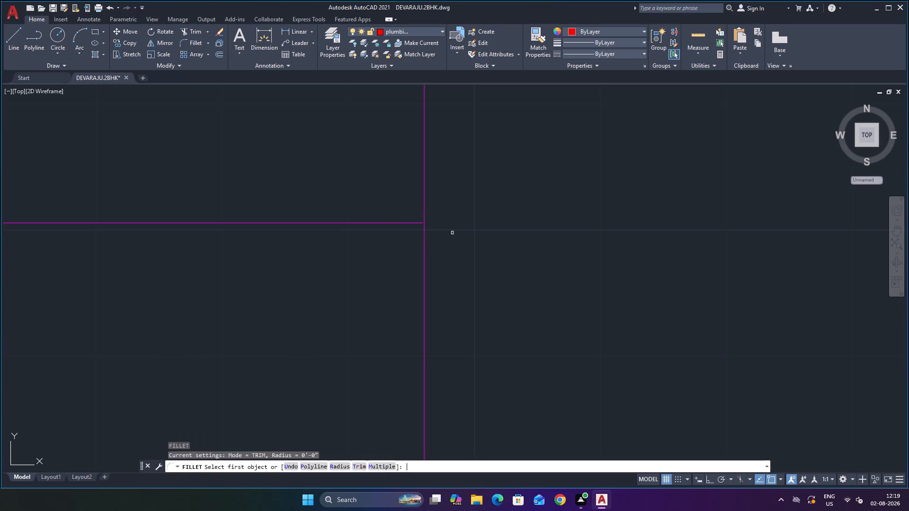
pyautogui.click(425, 236)
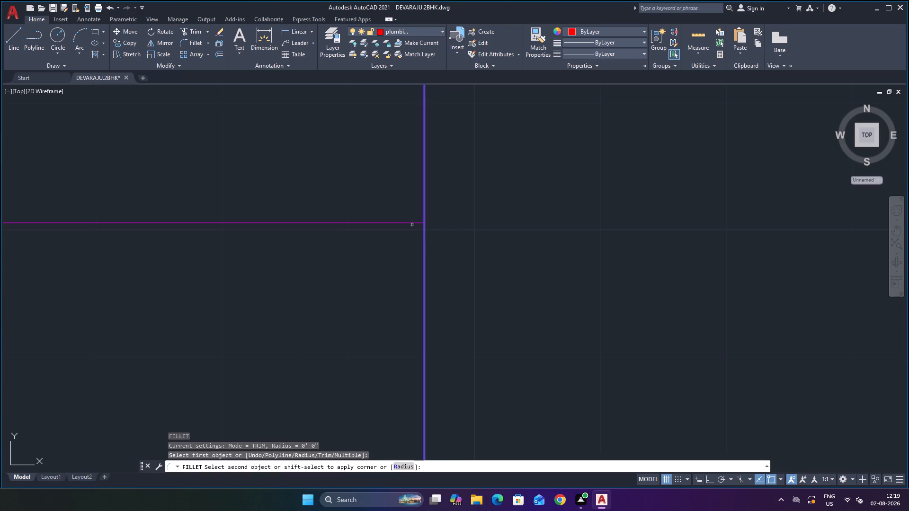
pyautogui.click(412, 223)
# Fillet the vertical storage line to the upper bathroom's top wall line with zero radius, removing its extension through the bathrooms.
pyautogui.scroll(-4, 476, 206)
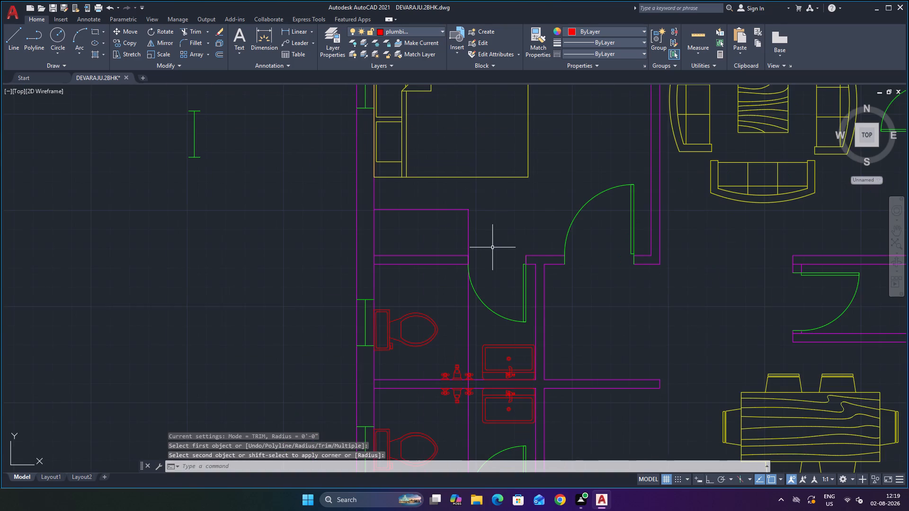
pyautogui.scroll(-2, 496, 245)
pyautogui.scroll(3, 486, 272)
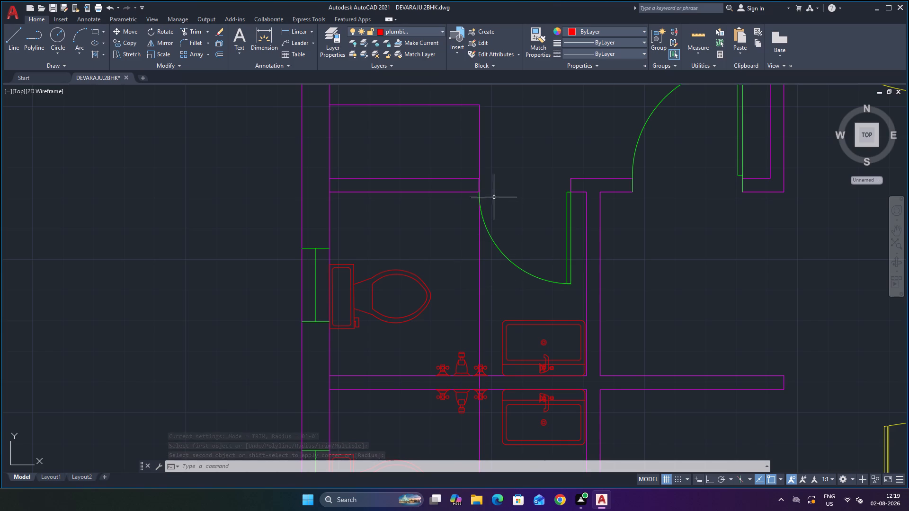
pyautogui.scroll(2, 506, 167)
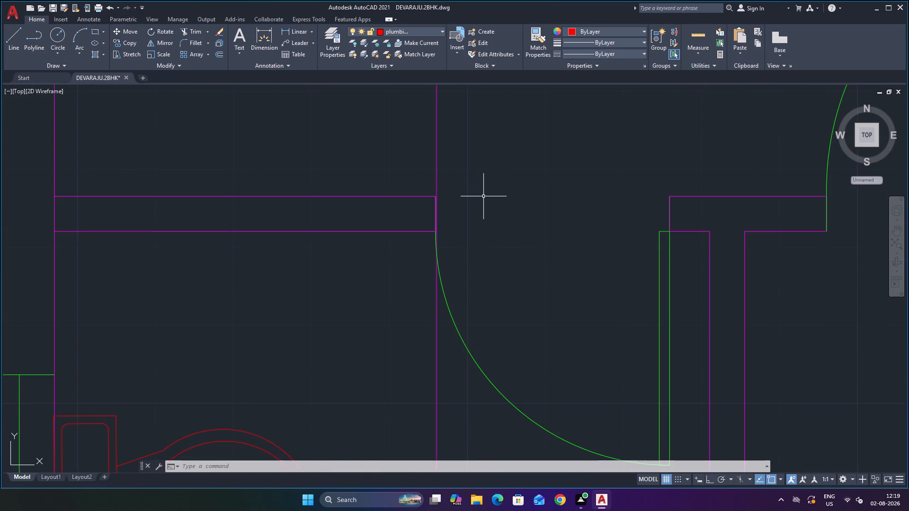
pyautogui.press('f')
pyautogui.press('Return')
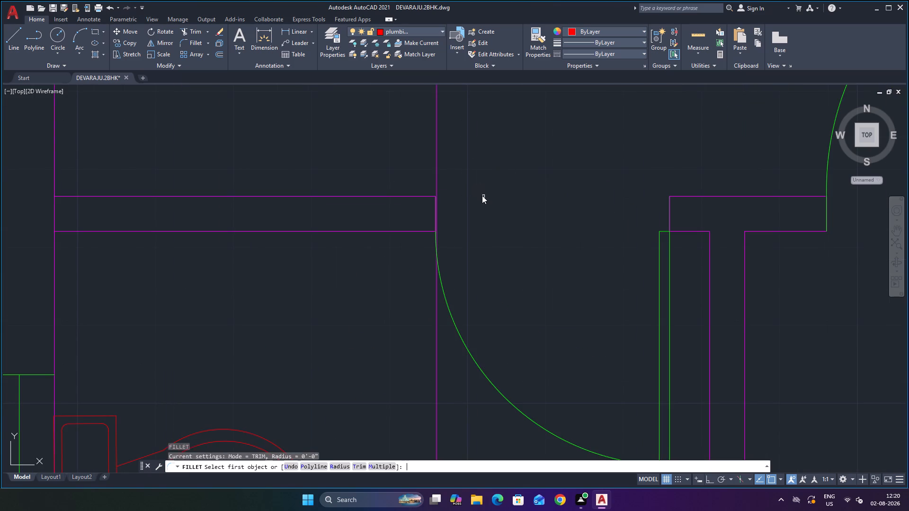
pyautogui.click(425, 196)
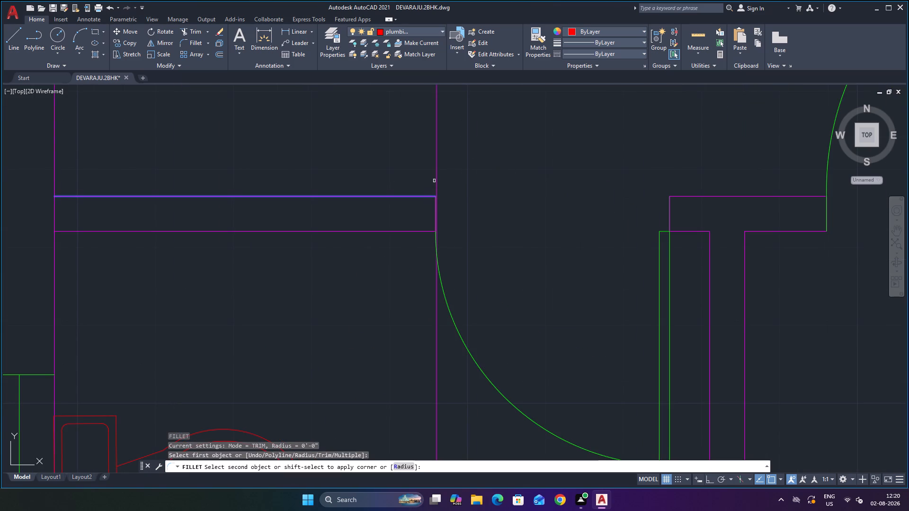
pyautogui.click(437, 169)
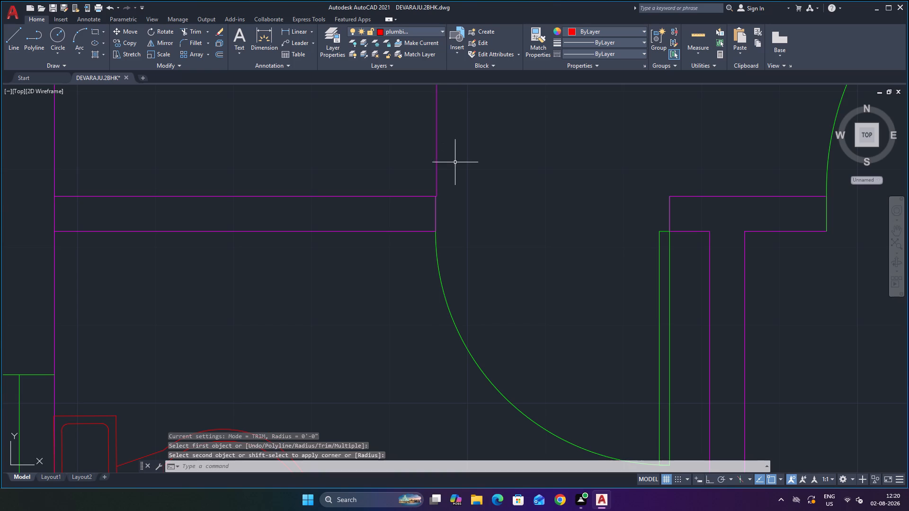
pyautogui.scroll(-2, 460, 160)
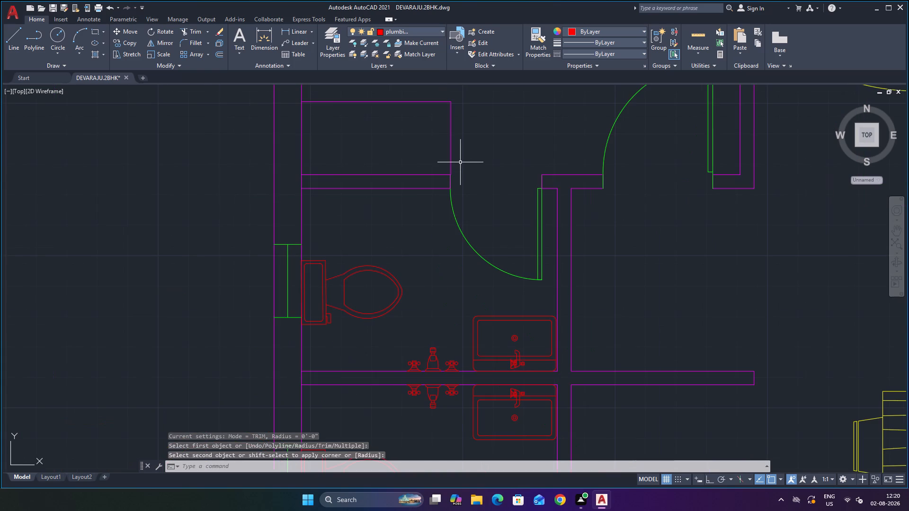
pyautogui.scroll(3, 456, 141)
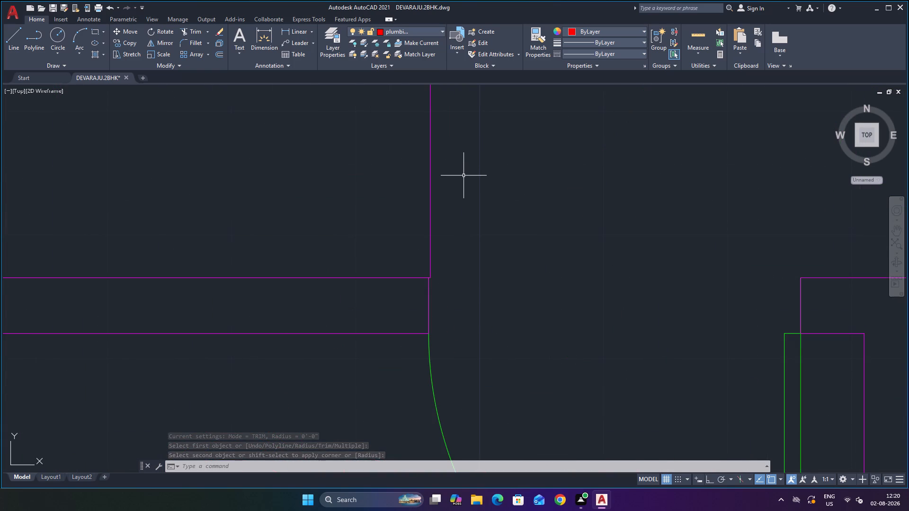
pyautogui.scroll(1, 465, 192)
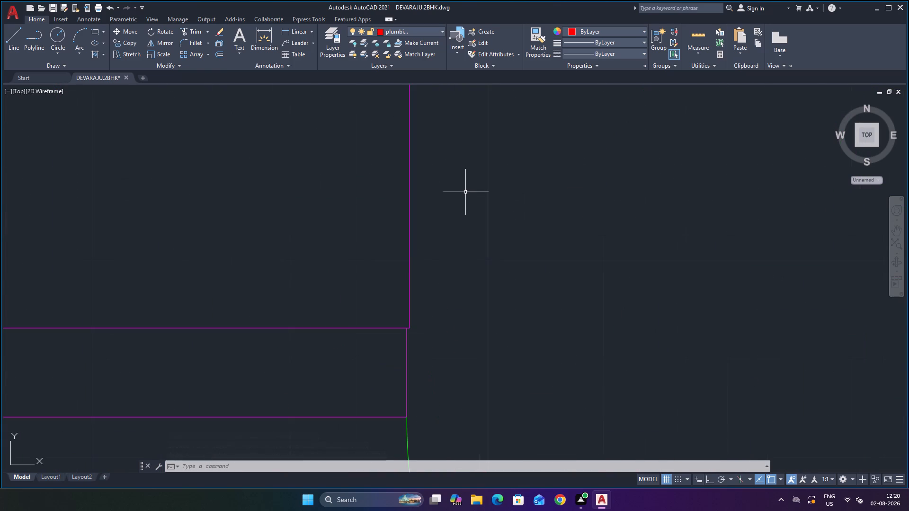
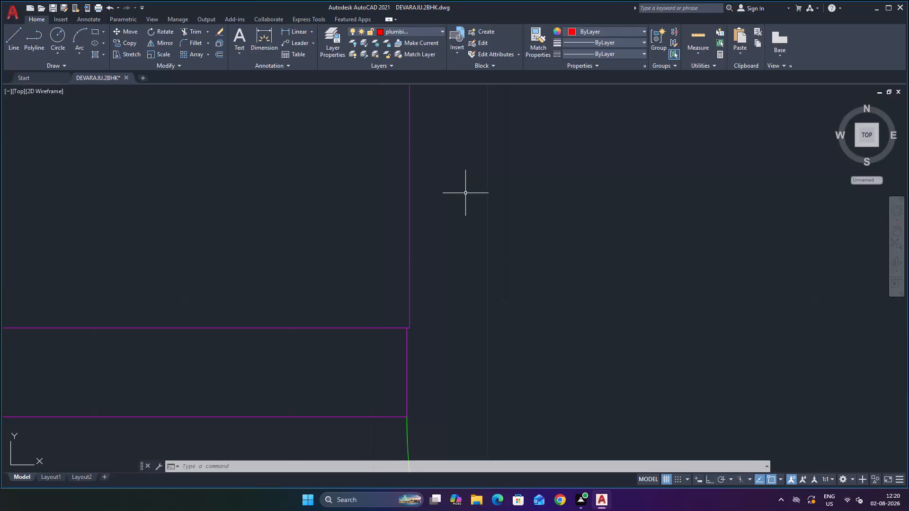
# Delete the vertical wall line rising above the jamb on the arc side of the upper bathroom door.
pyautogui.scroll(-1, 464, 199)
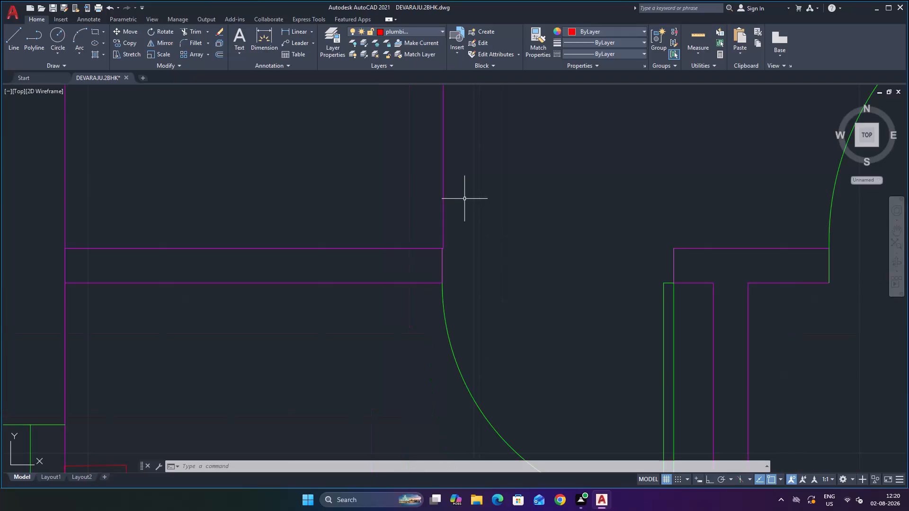
pyautogui.scroll(1, 464, 199)
pyautogui.scroll(-2, 465, 200)
pyautogui.scroll(2, 466, 201)
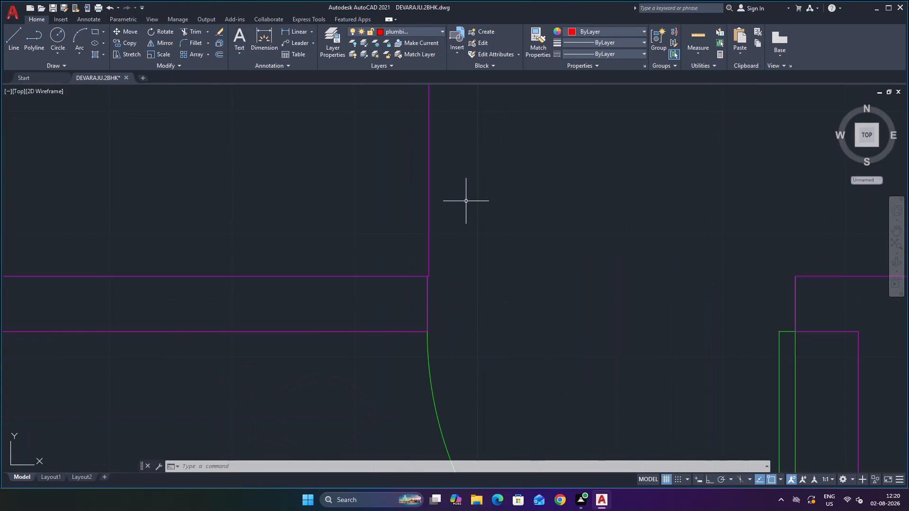
pyautogui.click(429, 228)
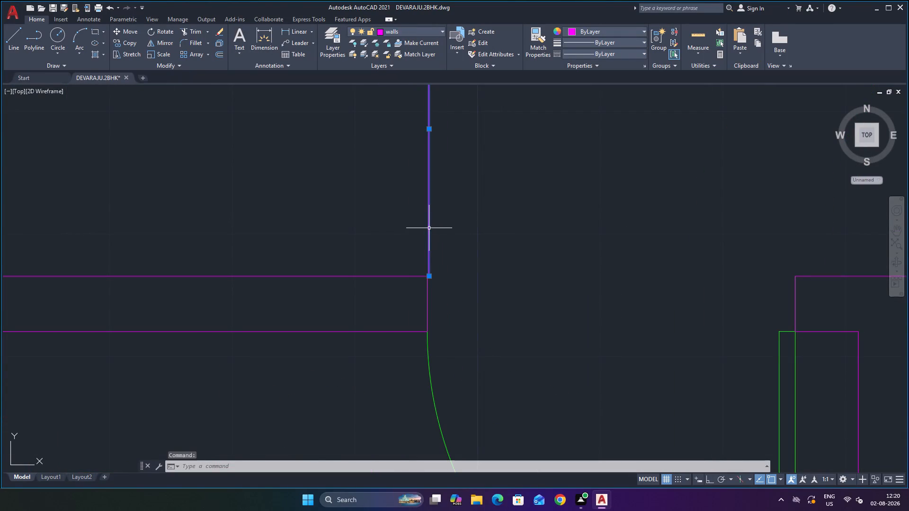
pyautogui.press('Delete')
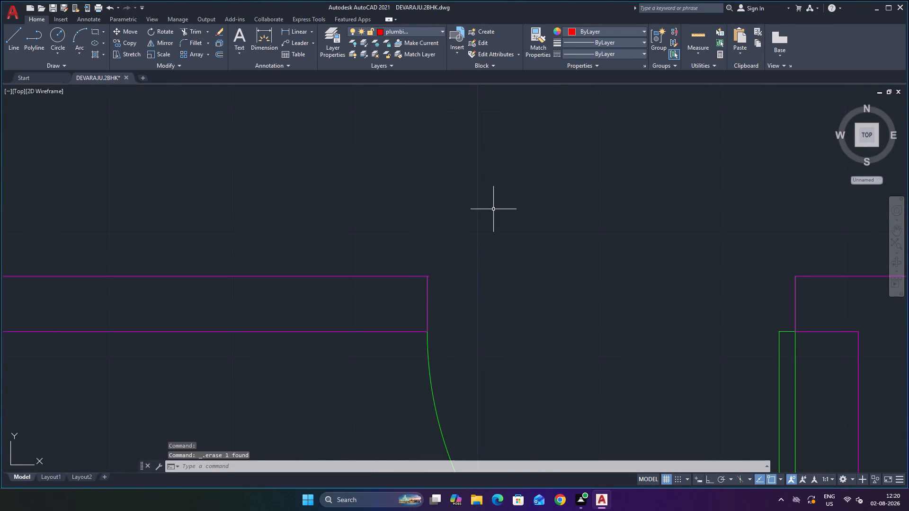
# Check the upper bathroom door opening's width with a trial dimension started from the hinge-side jamb's top corner.
pyautogui.scroll(-1, 493, 209)
pyautogui.scroll(3, 474, 235)
pyautogui.scroll(1, 408, 315)
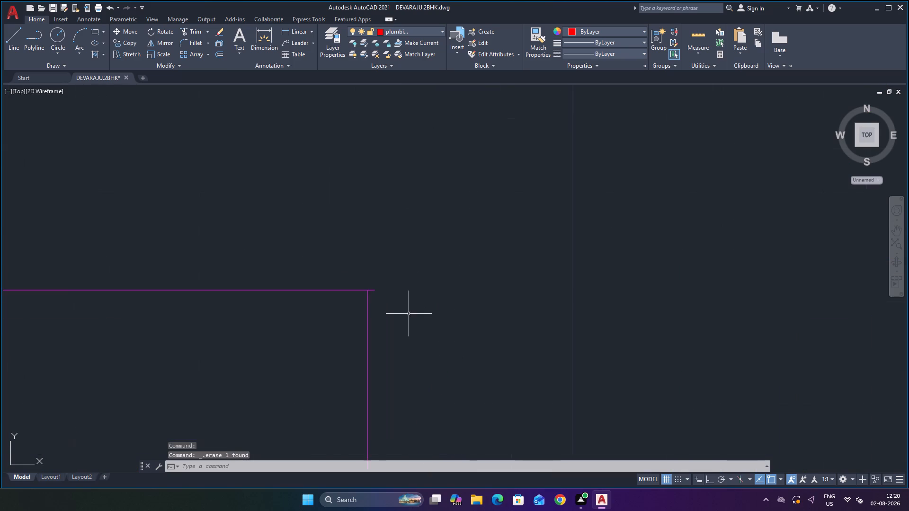
pyautogui.scroll(1, 409, 314)
pyautogui.scroll(-3, 415, 262)
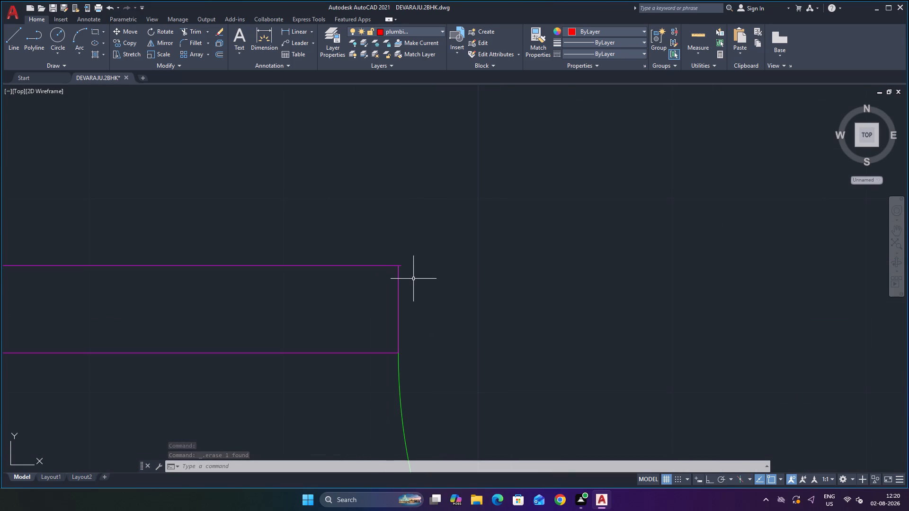
pyautogui.scroll(1, 408, 273)
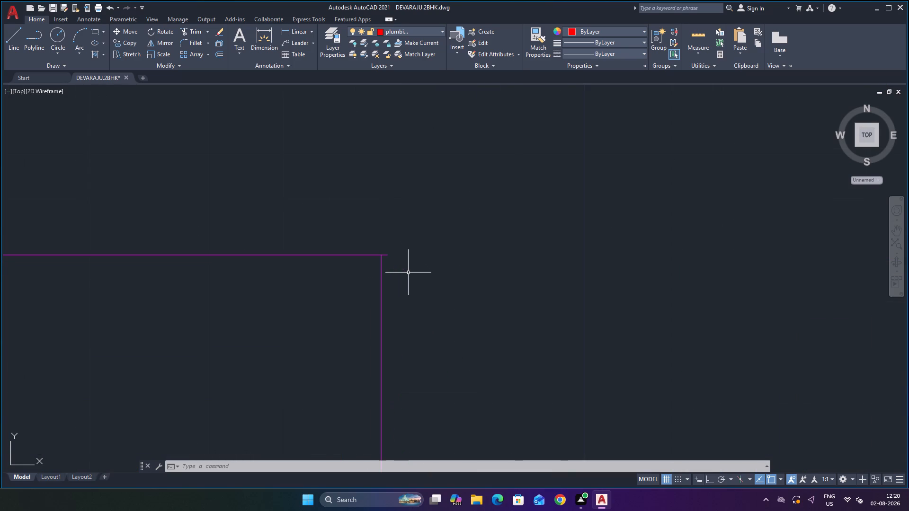
pyautogui.scroll(1, 408, 273)
pyautogui.scroll(-4, 451, 252)
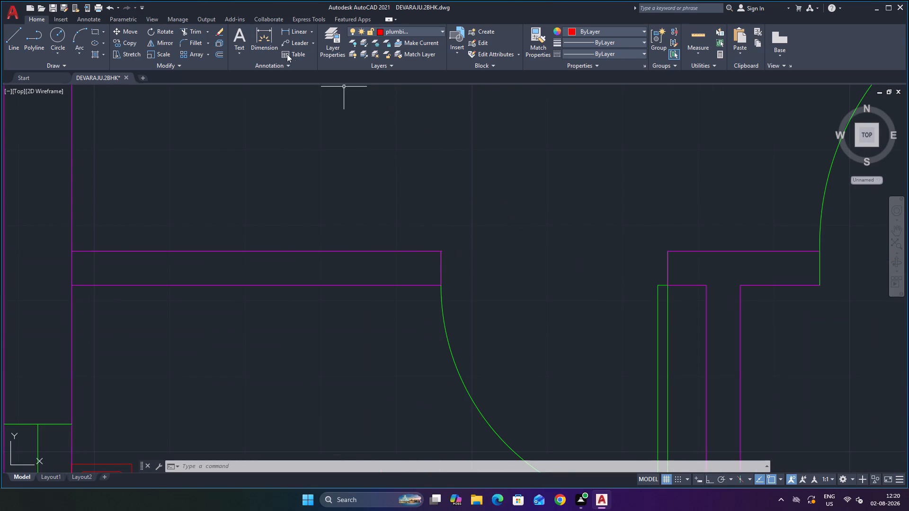
pyautogui.click(266, 37)
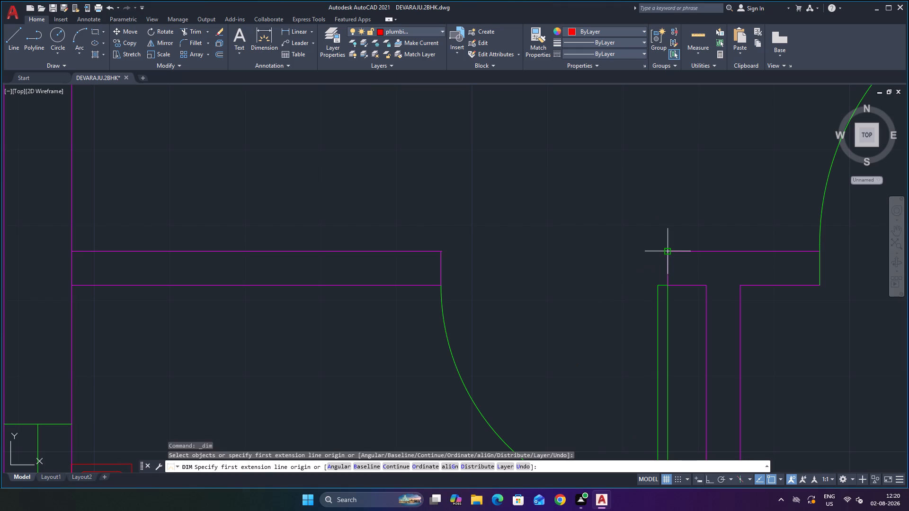
pyautogui.click(668, 252)
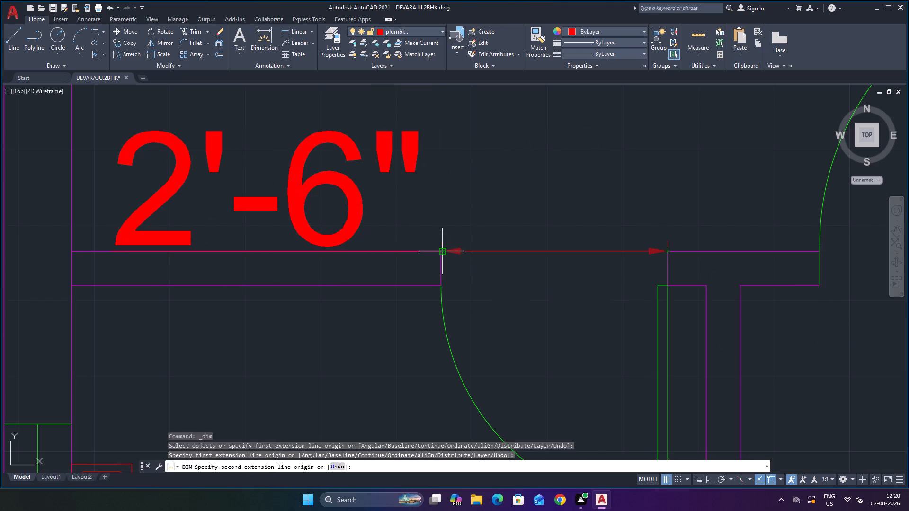
pyautogui.scroll(3, 445, 254)
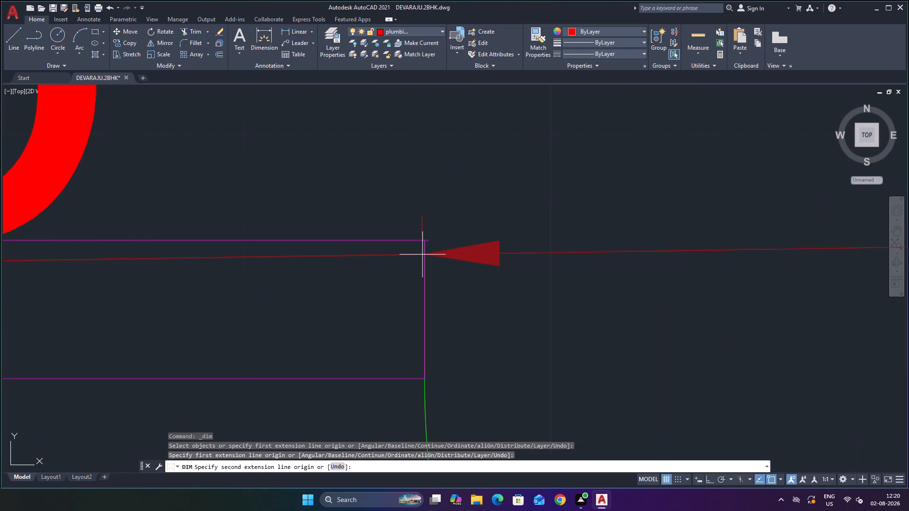
pyautogui.scroll(-5, 428, 241)
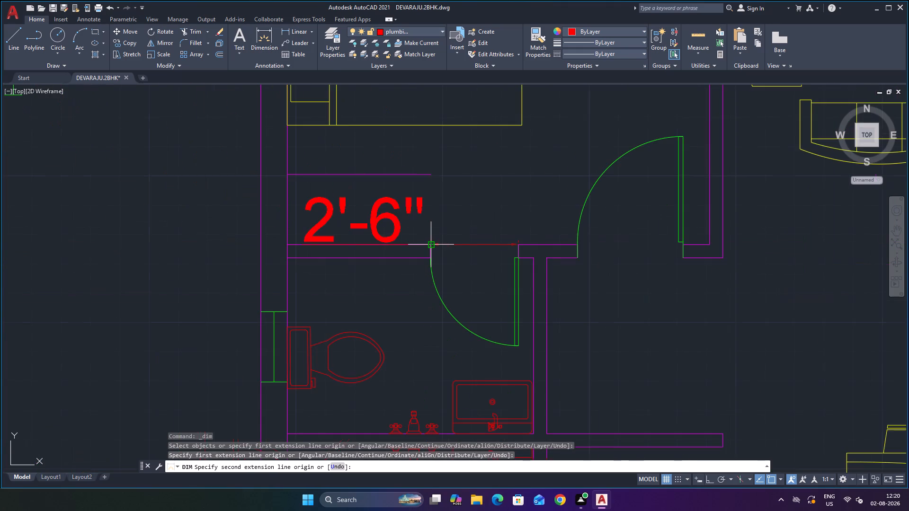
pyautogui.scroll(9, 432, 246)
pyautogui.scroll(-2, 426, 242)
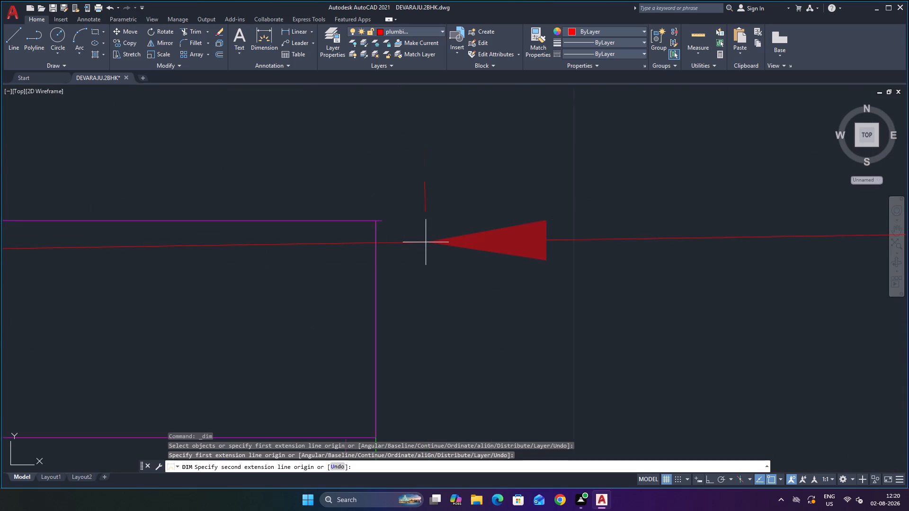
pyautogui.scroll(-5, 426, 242)
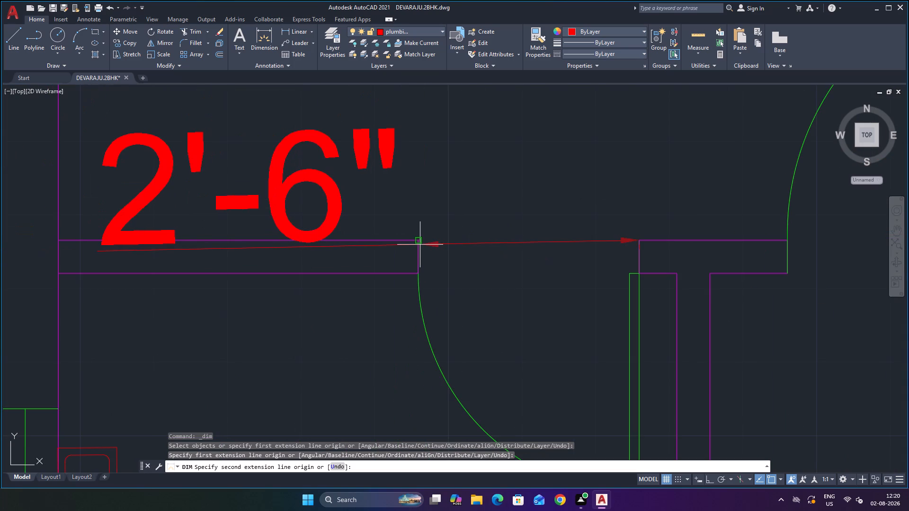
pyautogui.scroll(3, 416, 245)
pyautogui.scroll(-4, 443, 235)
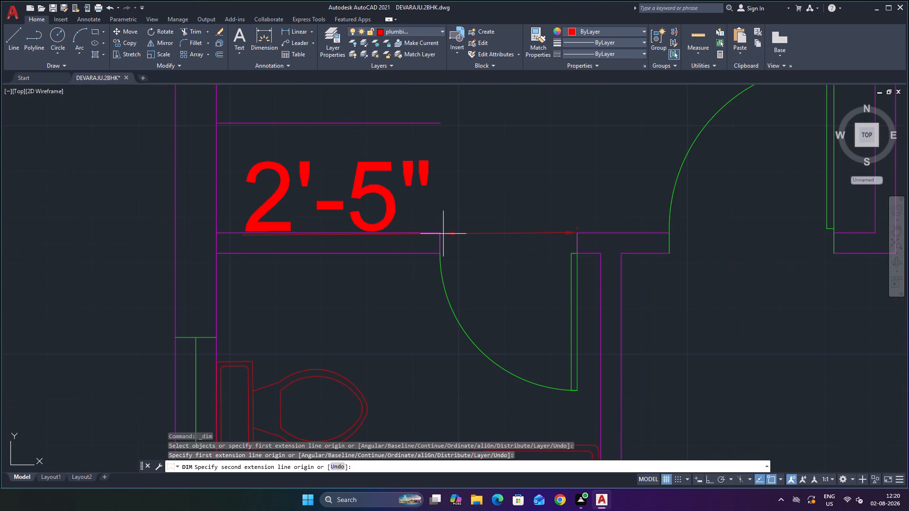
pyautogui.press('Escape')
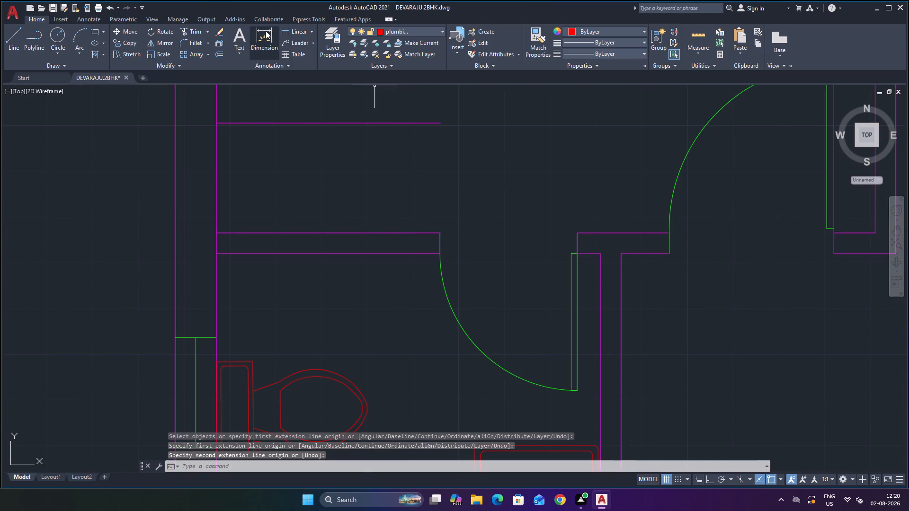
# Check the opening's width again with a trial dimension from the overhanging end of the upper wall line to the hinge-side jamb.
pyautogui.click(266, 31)
pyautogui.scroll(4, 439, 246)
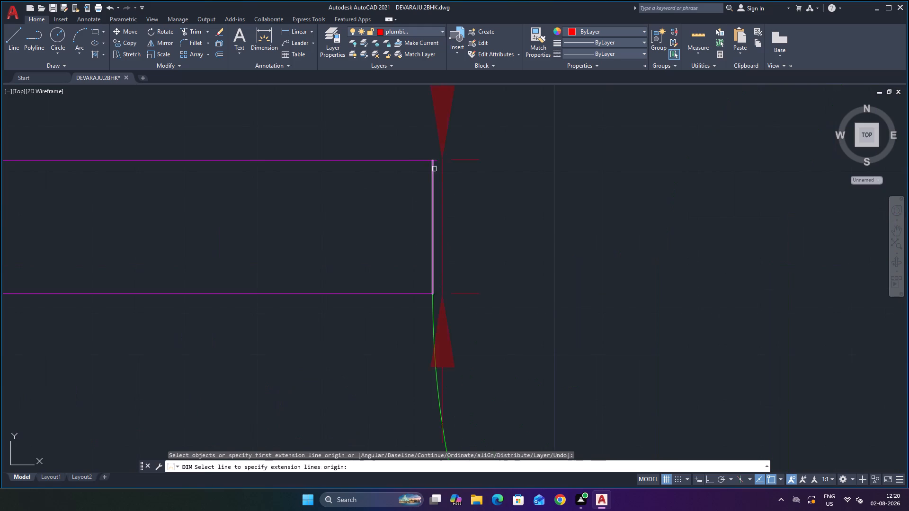
pyautogui.click(437, 162)
pyautogui.scroll(-5, 543, 175)
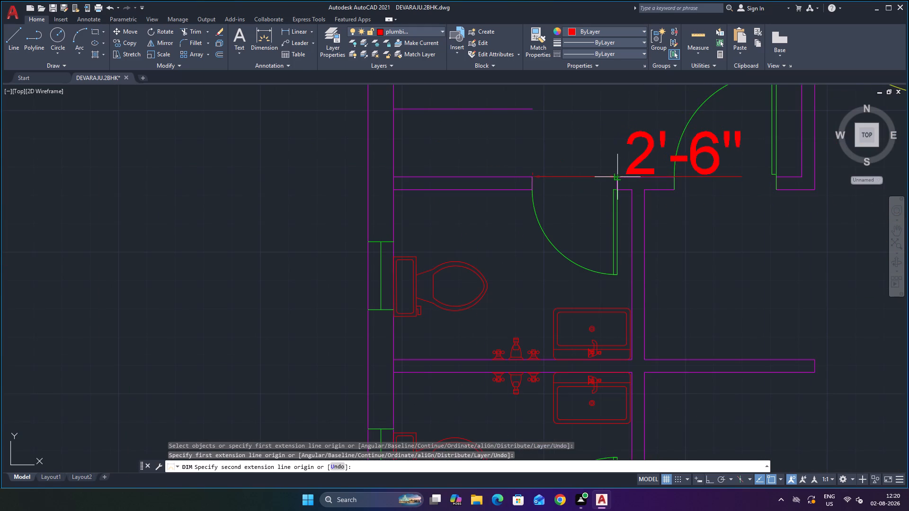
pyautogui.scroll(3, 618, 178)
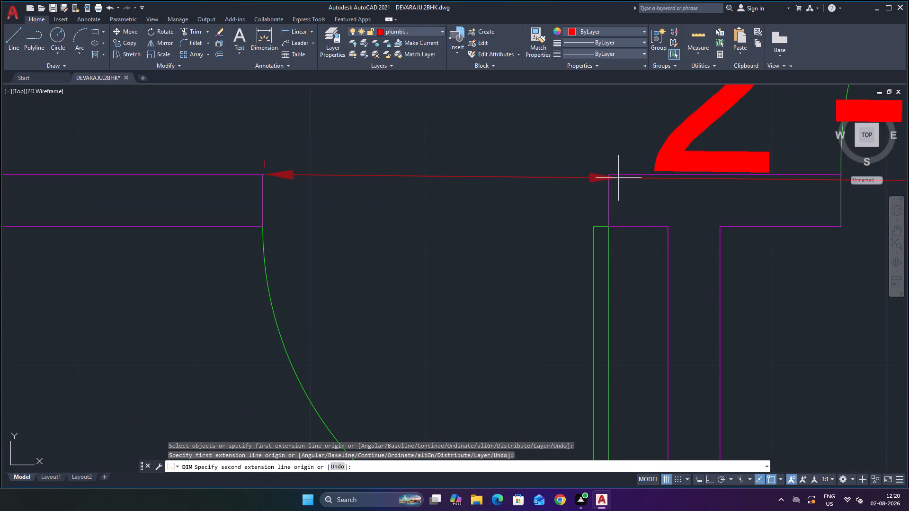
pyautogui.scroll(1, 618, 178)
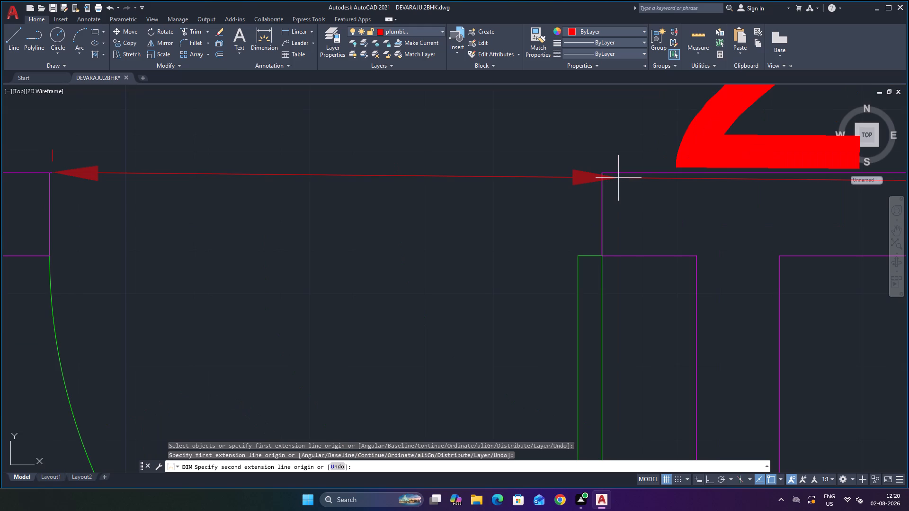
pyautogui.scroll(-3, 618, 178)
pyautogui.press('Escape')
# Move the arc-side jamb line from its top endpoint to the overhanging end of the upper wall line.
pyautogui.scroll(2, 514, 183)
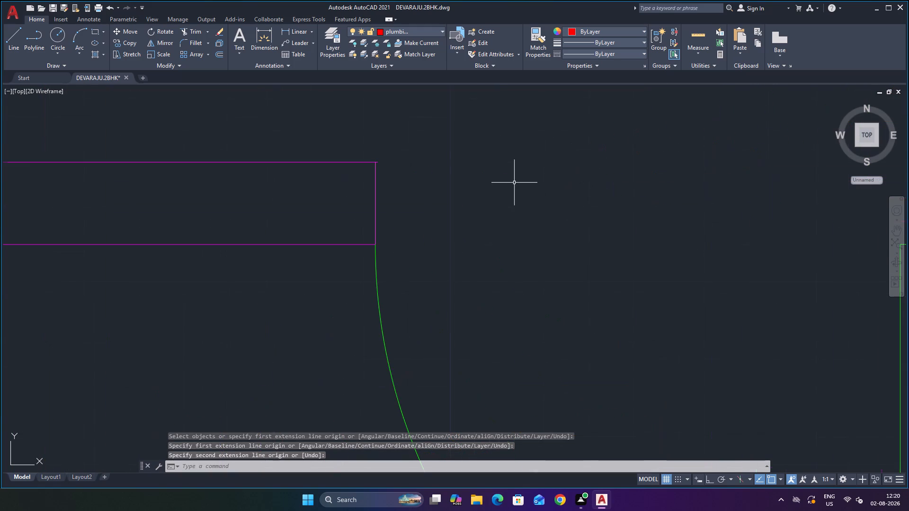
pyautogui.scroll(1, 514, 183)
pyautogui.scroll(3, 353, 156)
pyautogui.scroll(2, 454, 160)
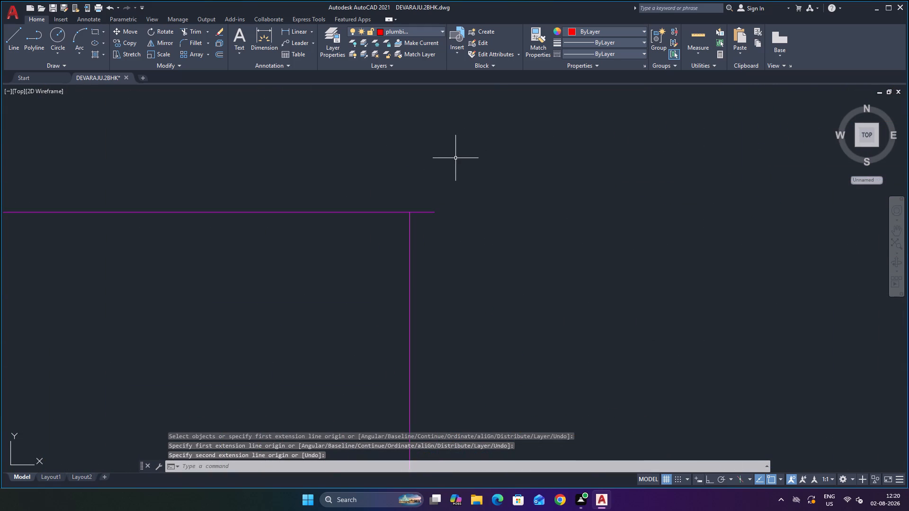
pyautogui.scroll(-4, 456, 158)
pyautogui.scroll(2, 446, 300)
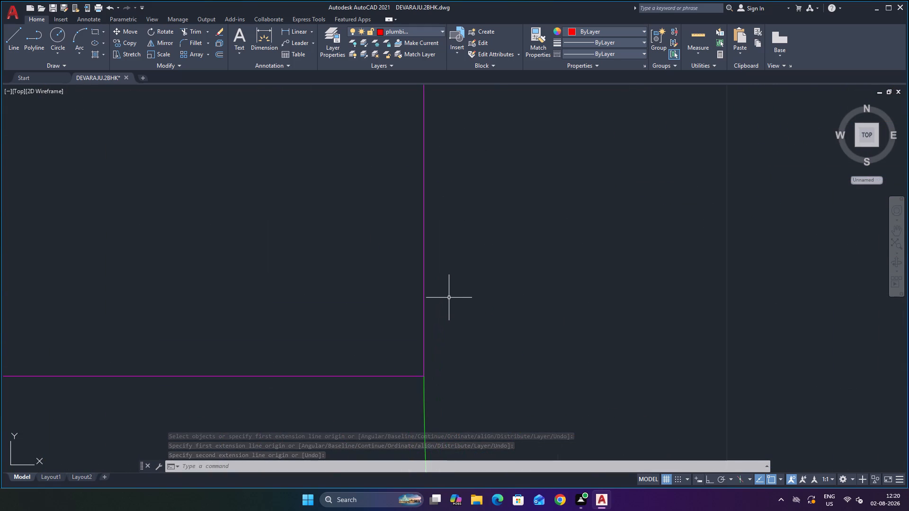
pyautogui.scroll(-5, 450, 295)
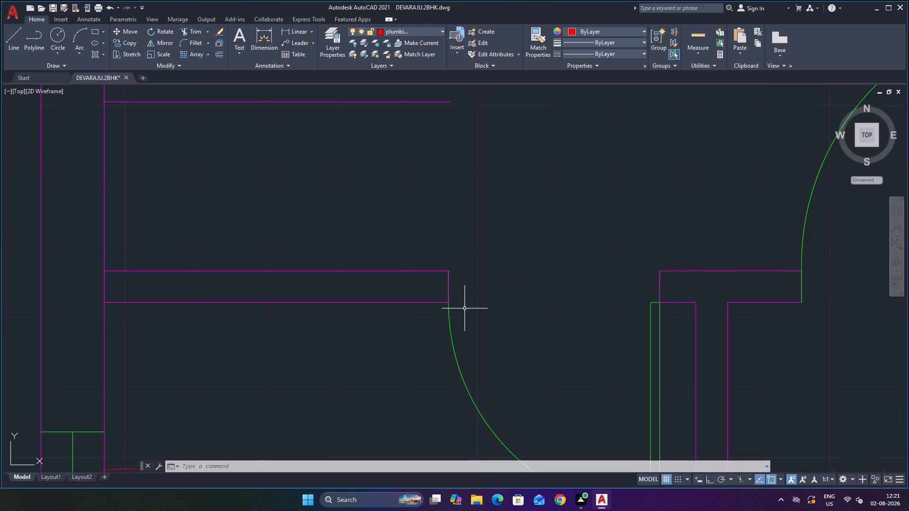
pyautogui.scroll(1, 464, 308)
pyautogui.click(438, 268)
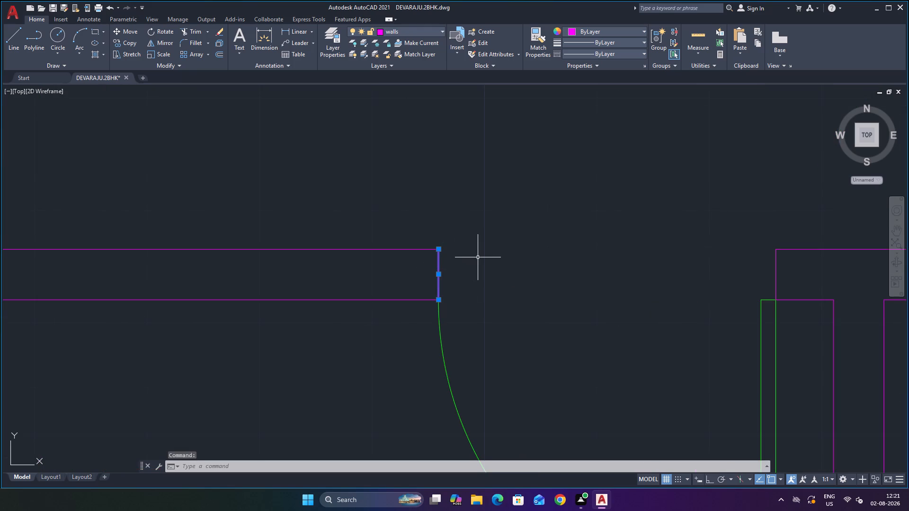
pyautogui.scroll(3, 483, 259)
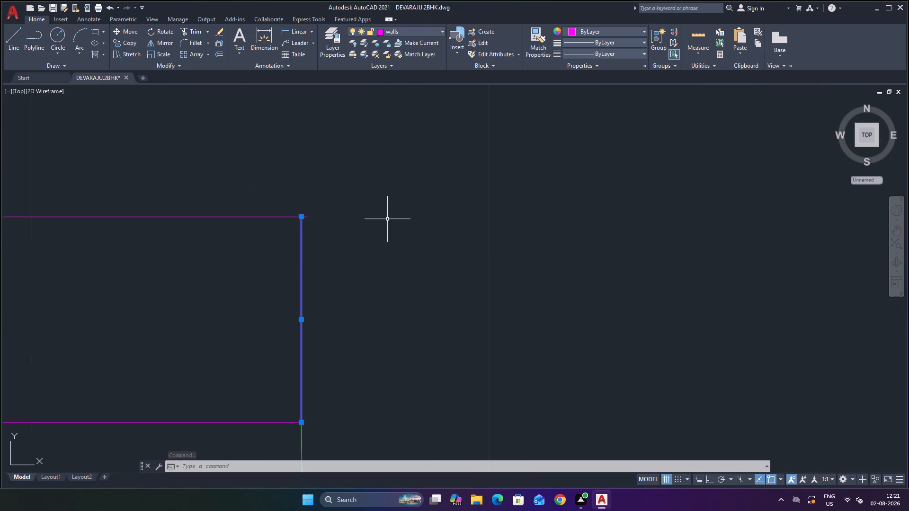
pyautogui.press('m')
pyautogui.press('Return')
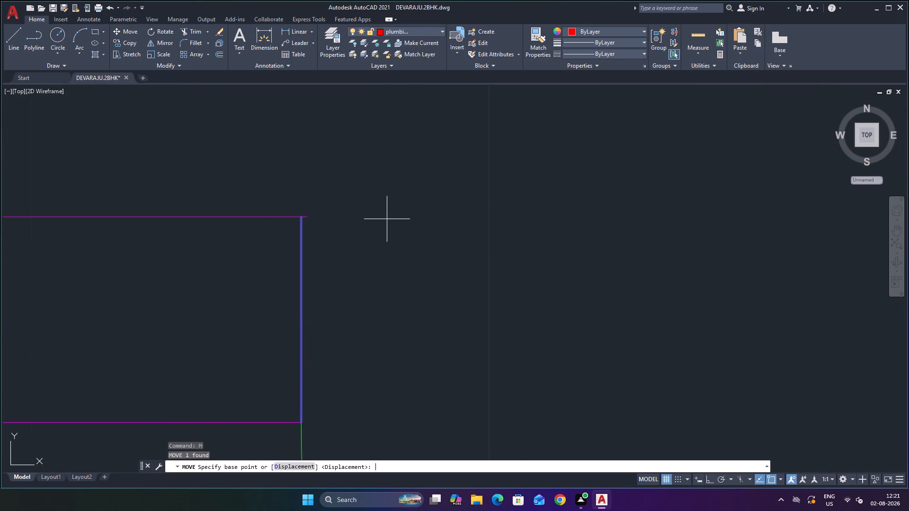
pyautogui.click(299, 217)
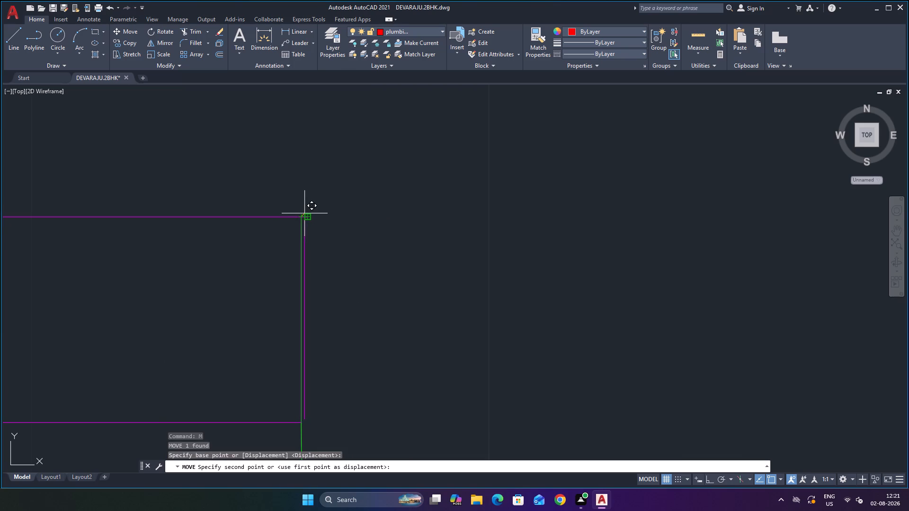
pyautogui.scroll(3, 312, 213)
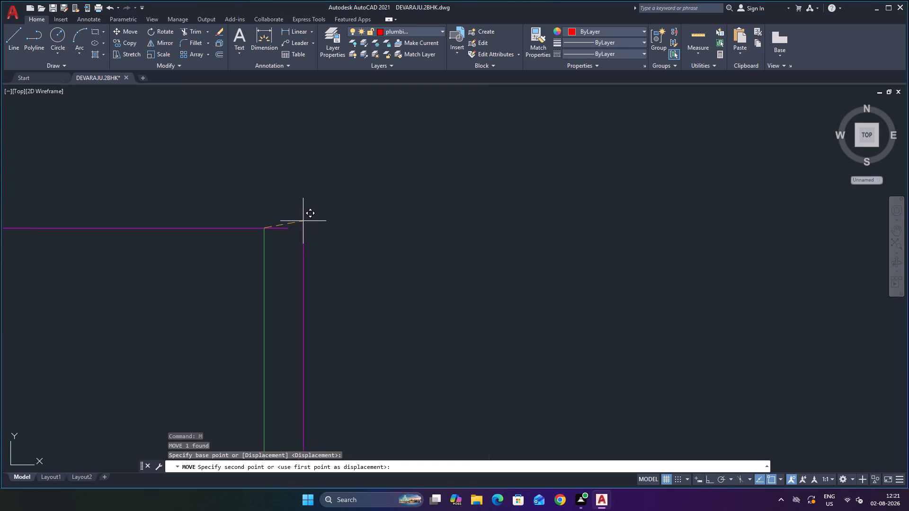
pyautogui.click(290, 231)
# Fillet the lower wall line with the moved arc-side jamb line to close the wall's corner at the upper bathroom door.
pyautogui.scroll(-5, 334, 198)
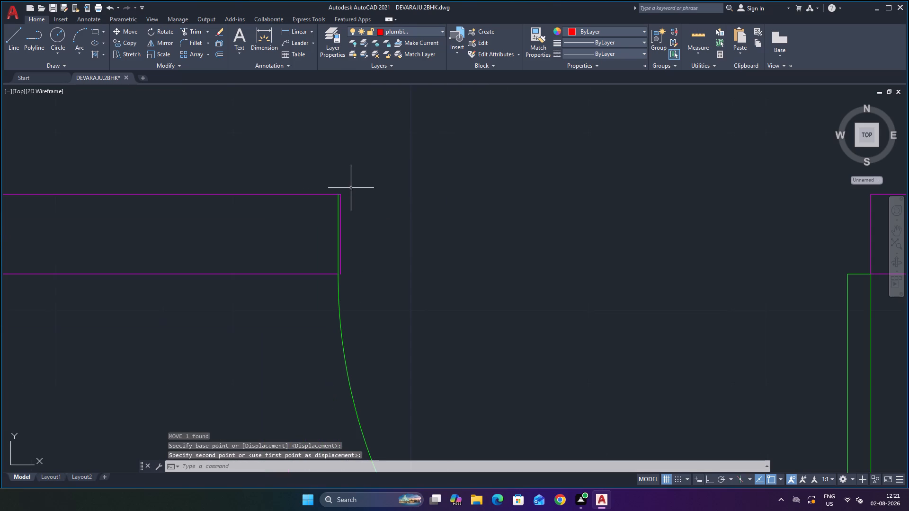
pyautogui.scroll(2, 374, 262)
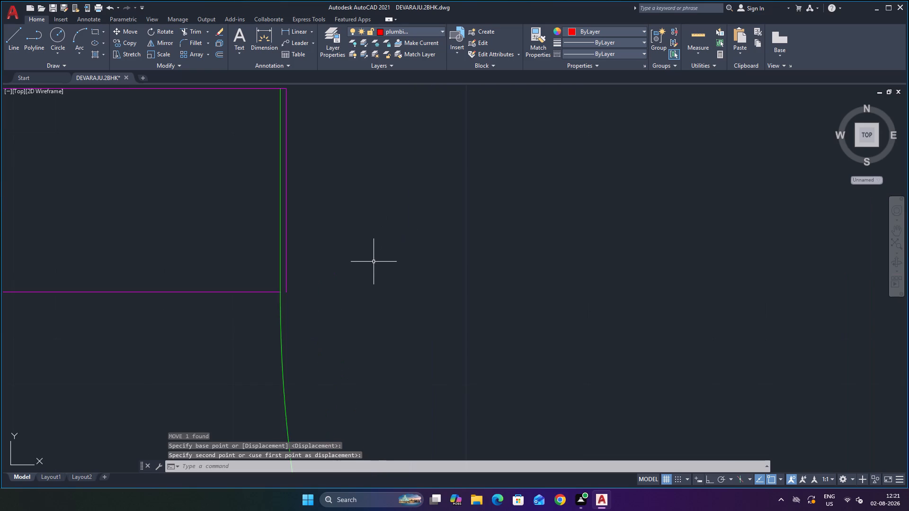
pyautogui.scroll(-4, 378, 257)
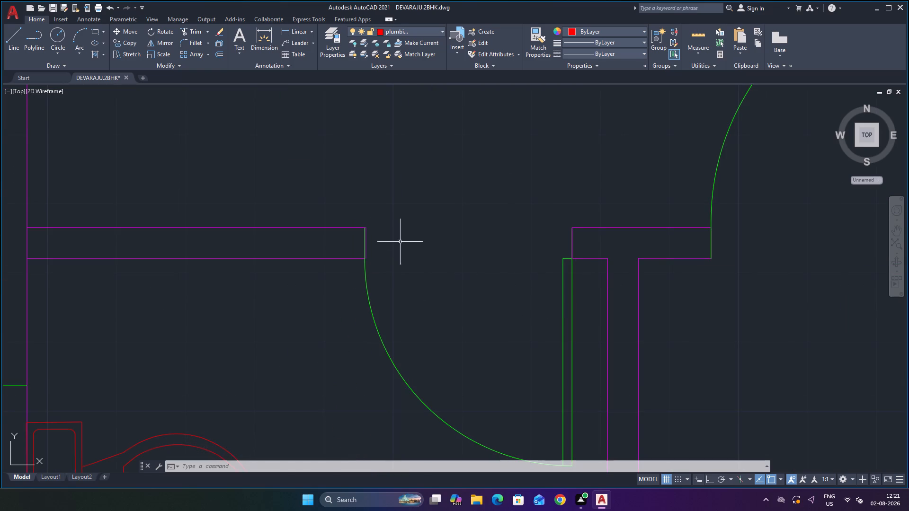
pyautogui.scroll(3, 393, 257)
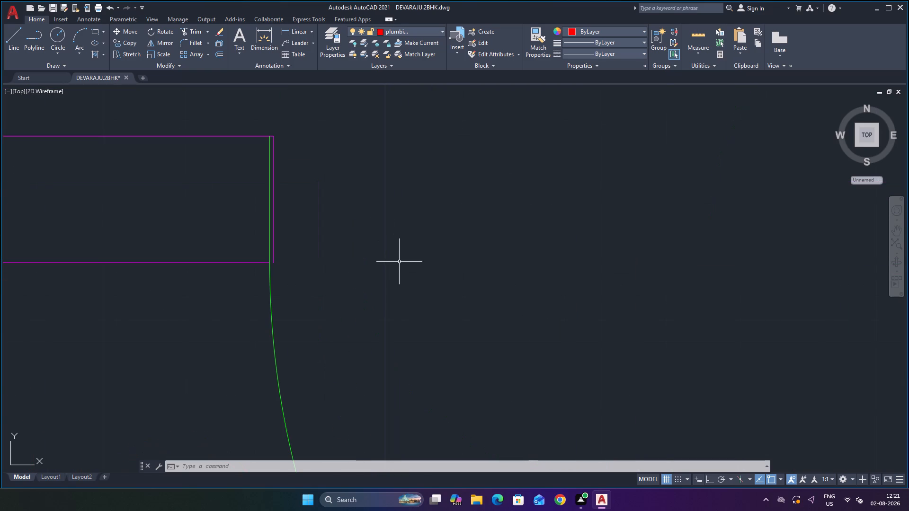
pyautogui.press('Escape')
pyautogui.press('f')
pyautogui.press('Return')
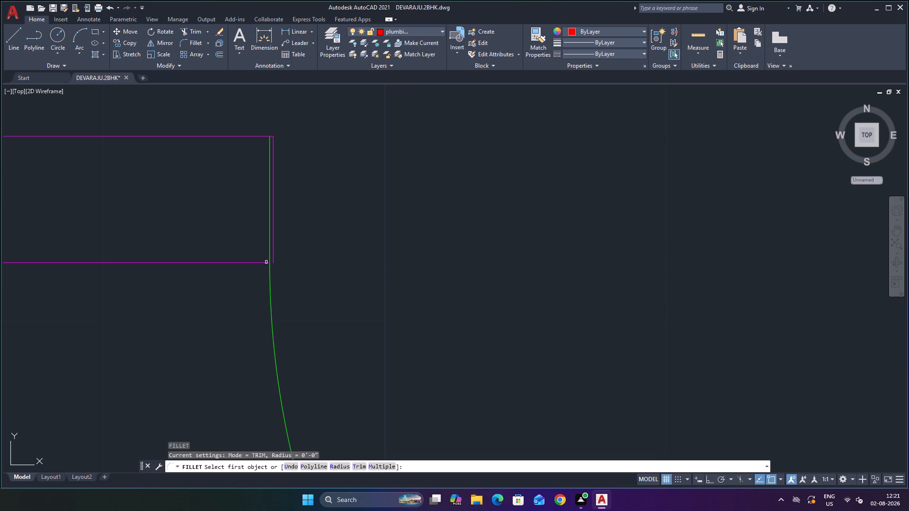
pyautogui.click(262, 263)
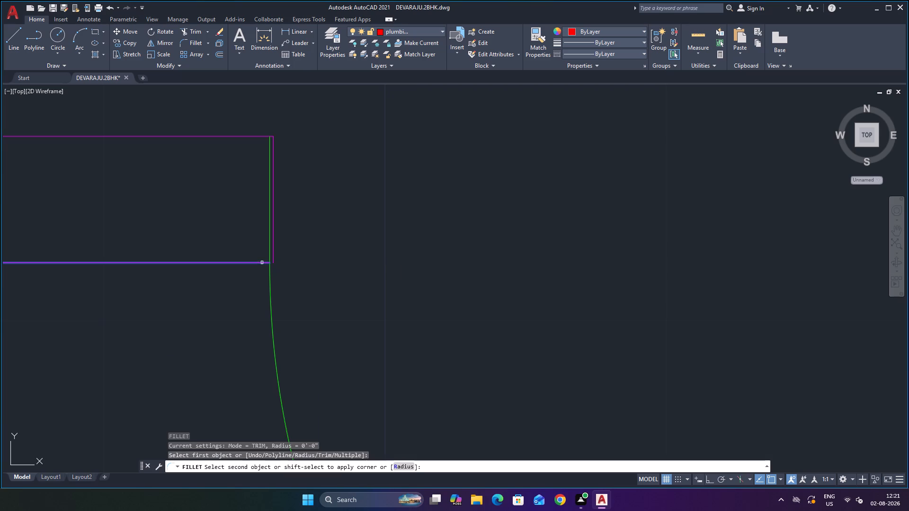
pyautogui.click(273, 251)
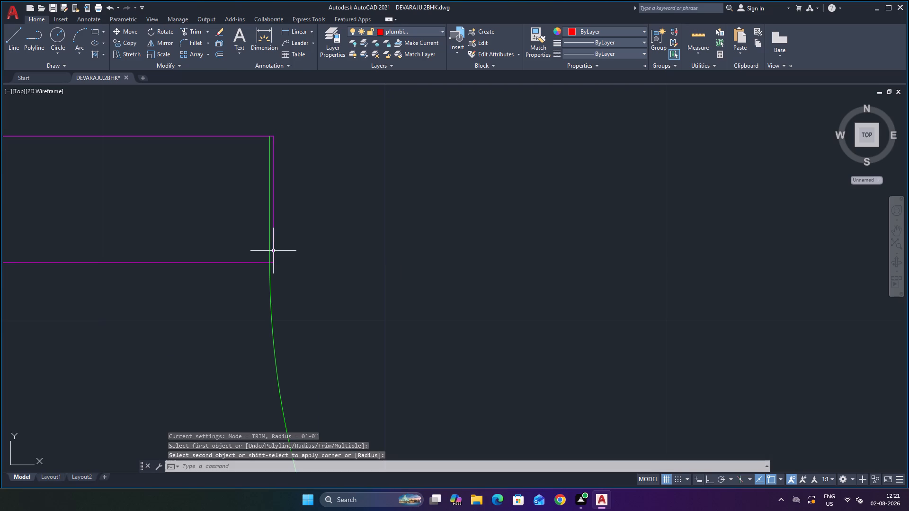
# Check the upper bathroom door's width with a trial dimension from the green arc-side frame line to the hinge-side jamb.
pyautogui.scroll(-4, 328, 249)
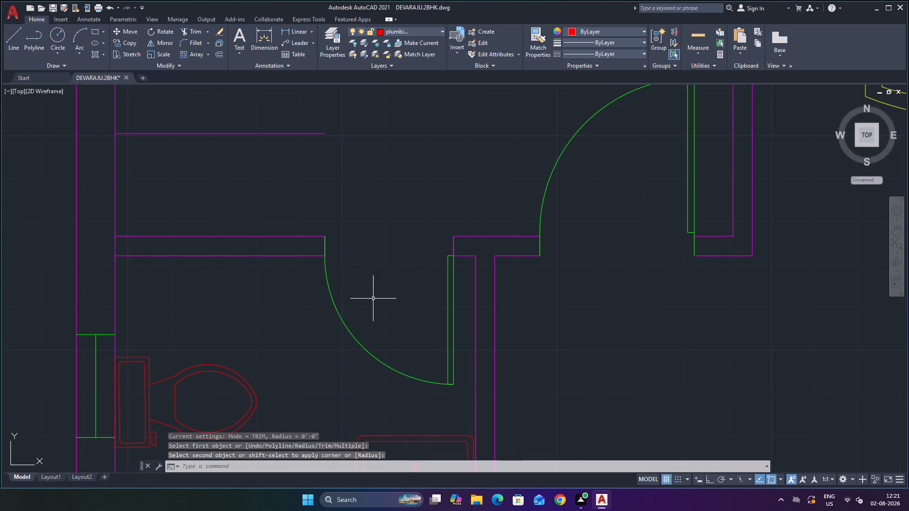
pyautogui.scroll(3, 347, 279)
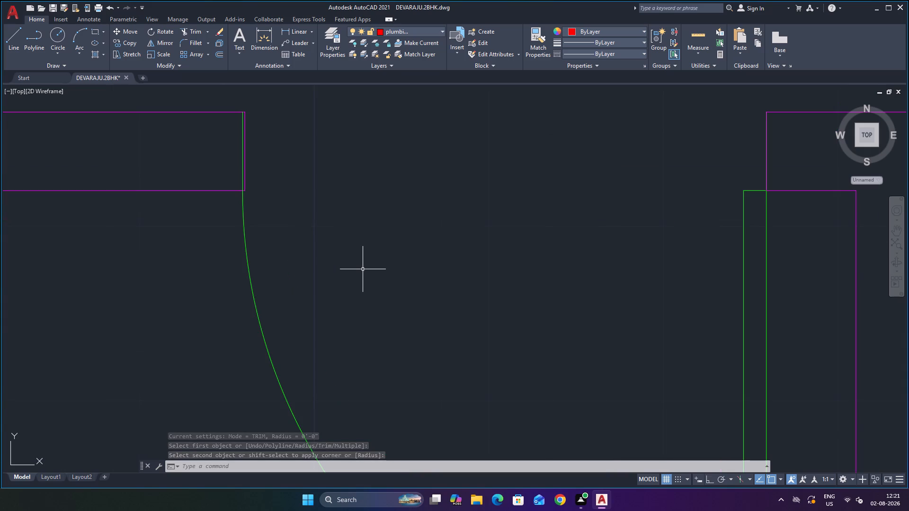
pyautogui.press('Escape')
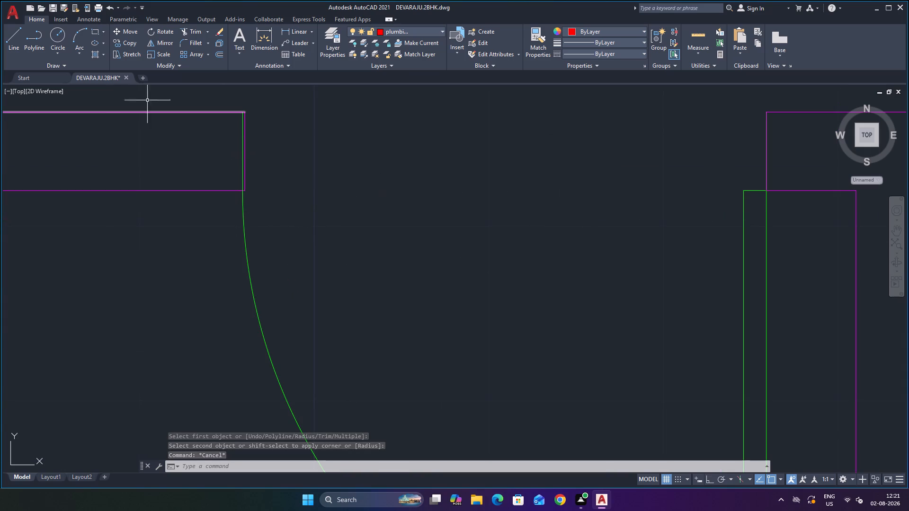
pyautogui.click(256, 39)
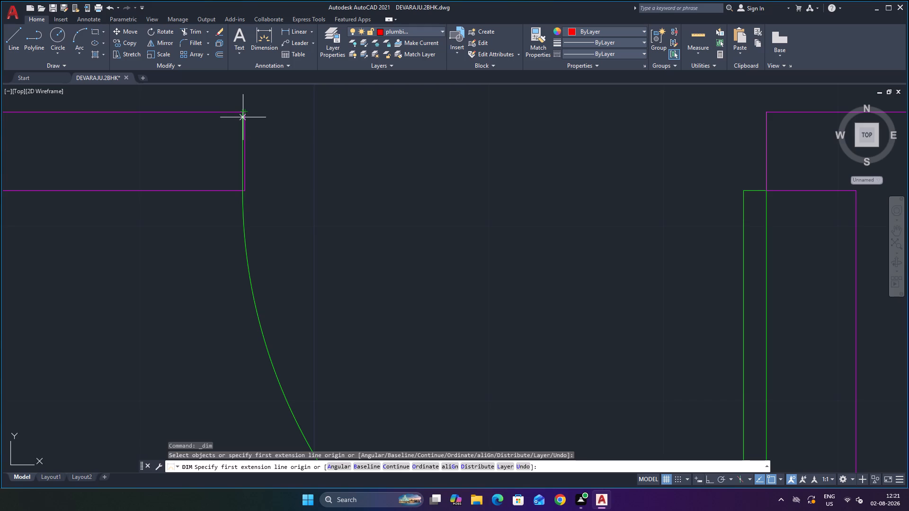
pyautogui.click(243, 117)
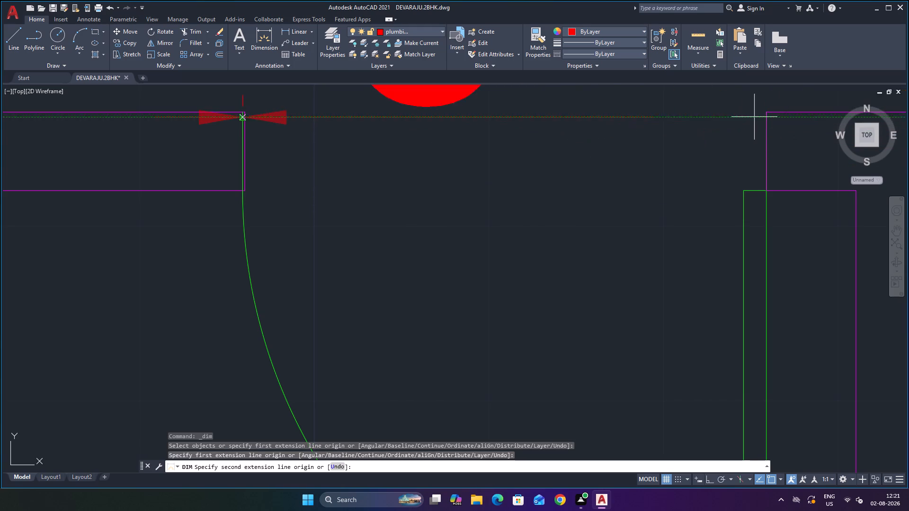
pyautogui.click(768, 110)
pyautogui.scroll(-5, 771, 166)
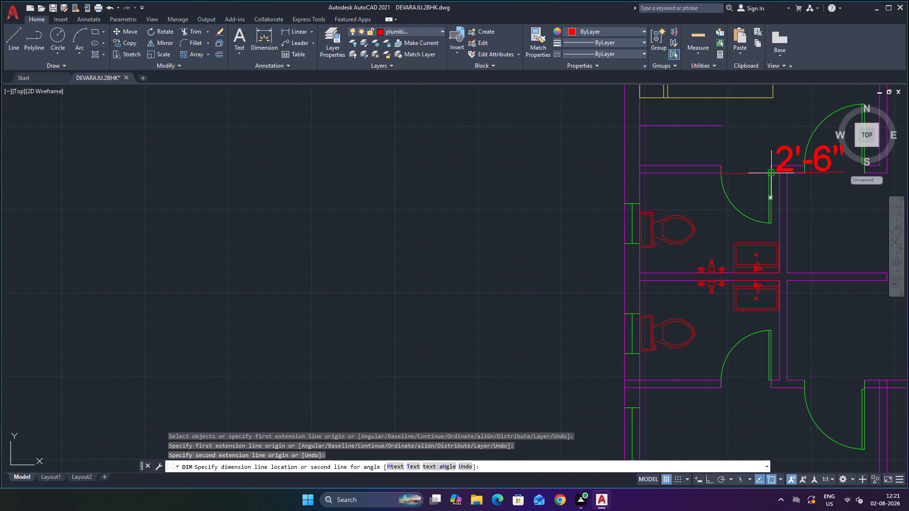
pyautogui.scroll(4, 787, 150)
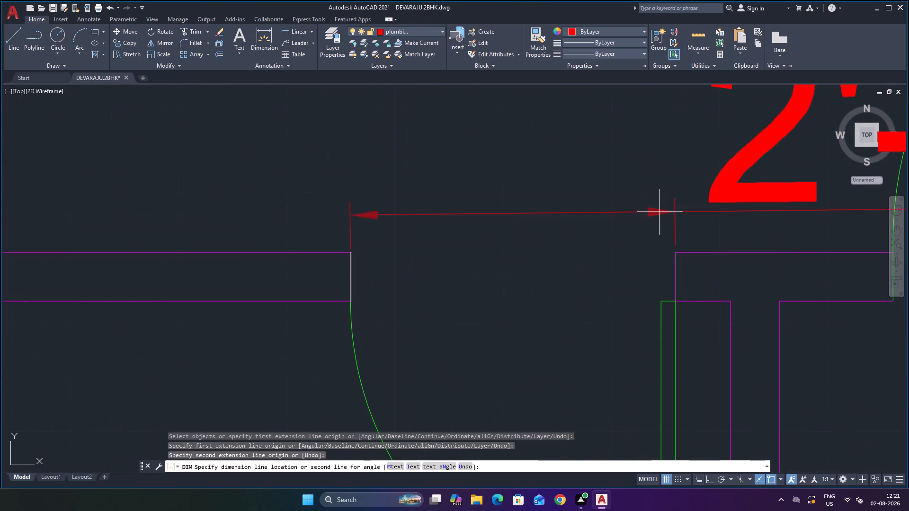
pyautogui.scroll(2, 617, 215)
pyautogui.scroll(-2, 620, 214)
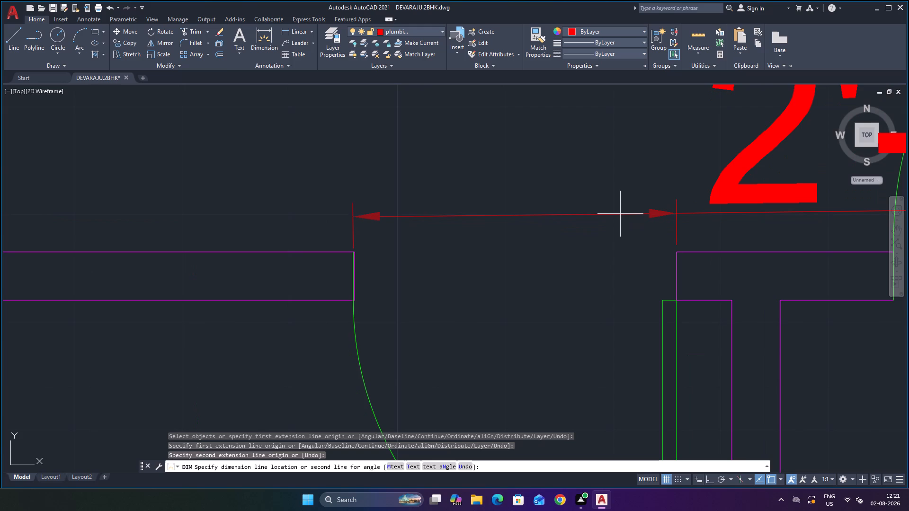
pyautogui.scroll(1, 621, 214)
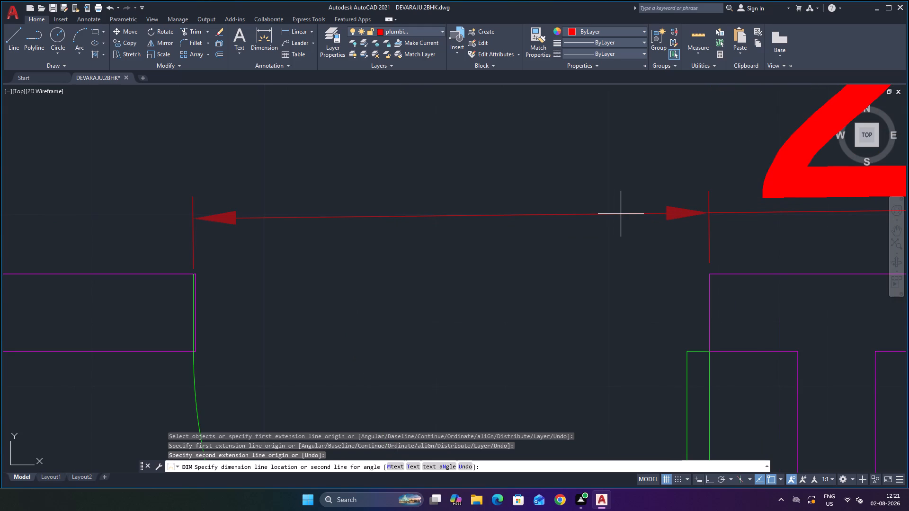
pyautogui.press('Escape')
# Check the wall segment's length with a trial dimension along its lower edge, from the exterior wall to the arc-side jamb corner.
pyautogui.scroll(-3, 605, 225)
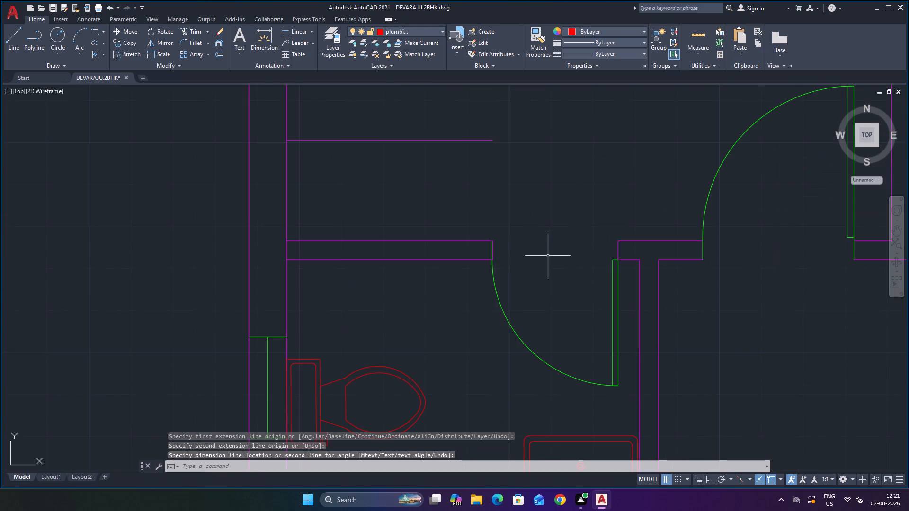
pyautogui.scroll(-3, 578, 249)
pyautogui.scroll(1, 609, 261)
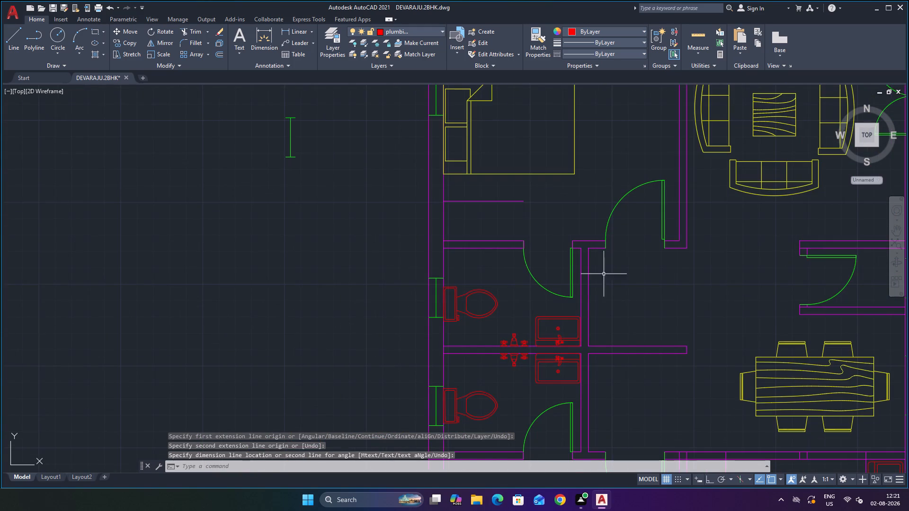
pyautogui.scroll(-2, 533, 271)
pyautogui.scroll(4, 542, 271)
pyautogui.scroll(4, 480, 207)
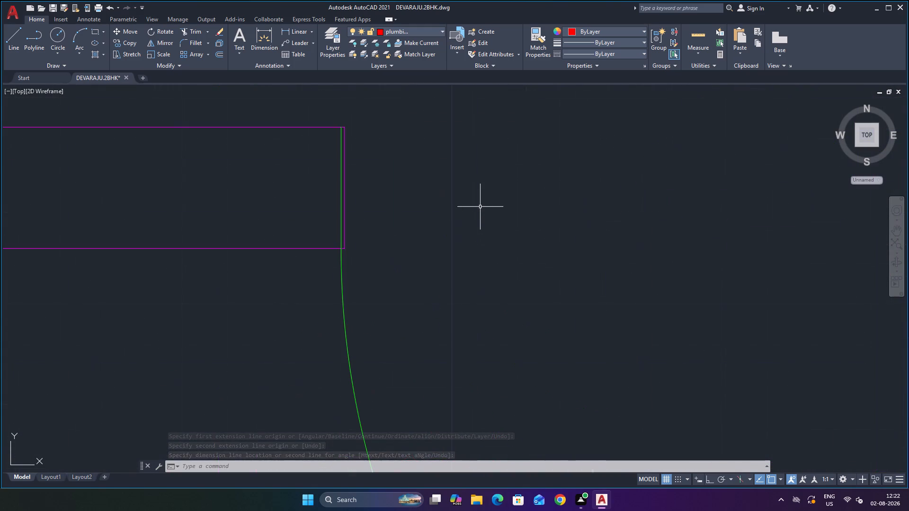
pyautogui.scroll(2, 366, 234)
pyautogui.scroll(-5, 366, 231)
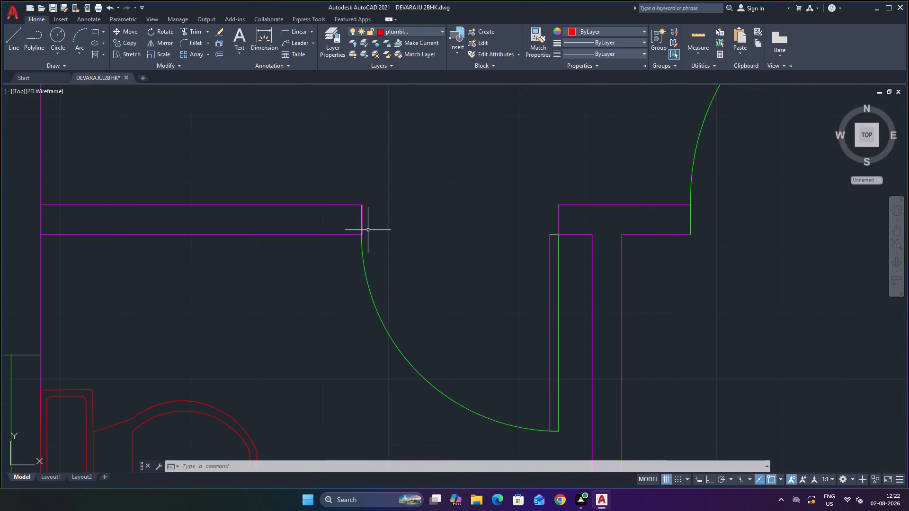
pyautogui.click(262, 31)
pyautogui.click(42, 234)
pyautogui.scroll(3, 330, 245)
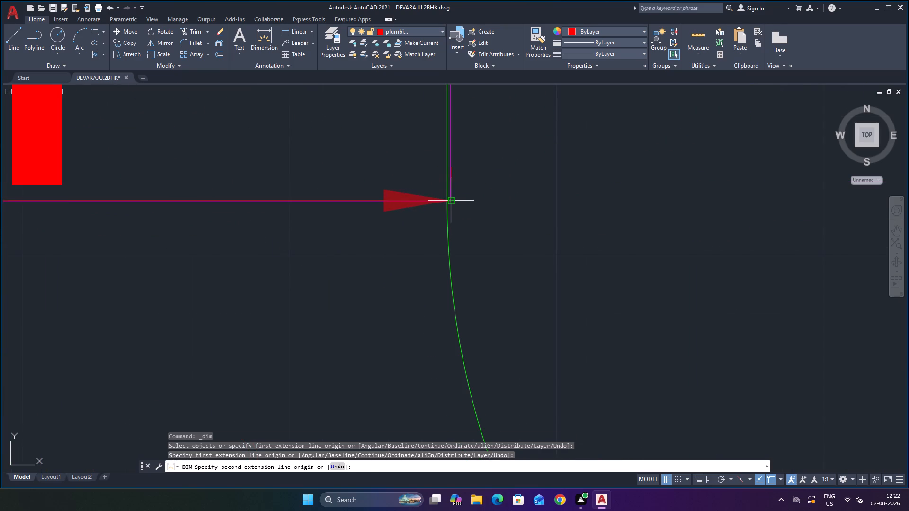
pyautogui.click(453, 201)
pyautogui.scroll(-5, 459, 205)
pyautogui.scroll(3, 461, 211)
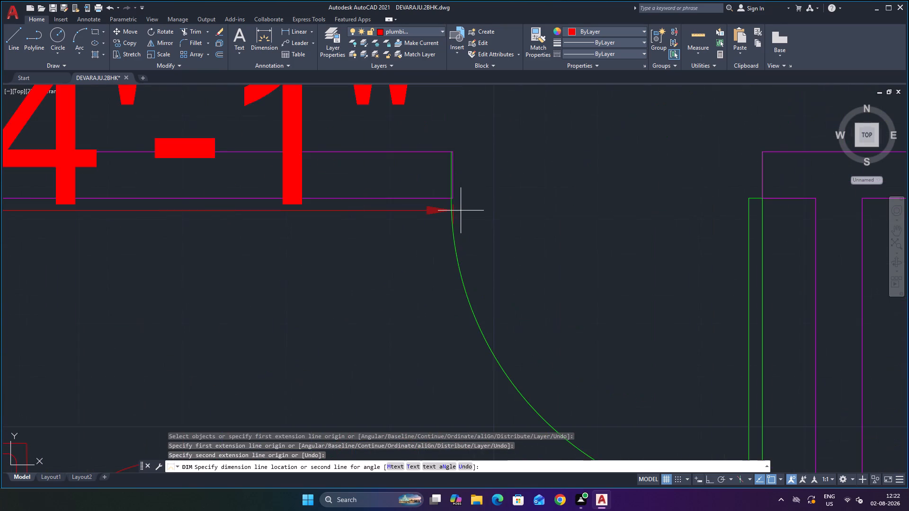
pyautogui.scroll(-2, 461, 211)
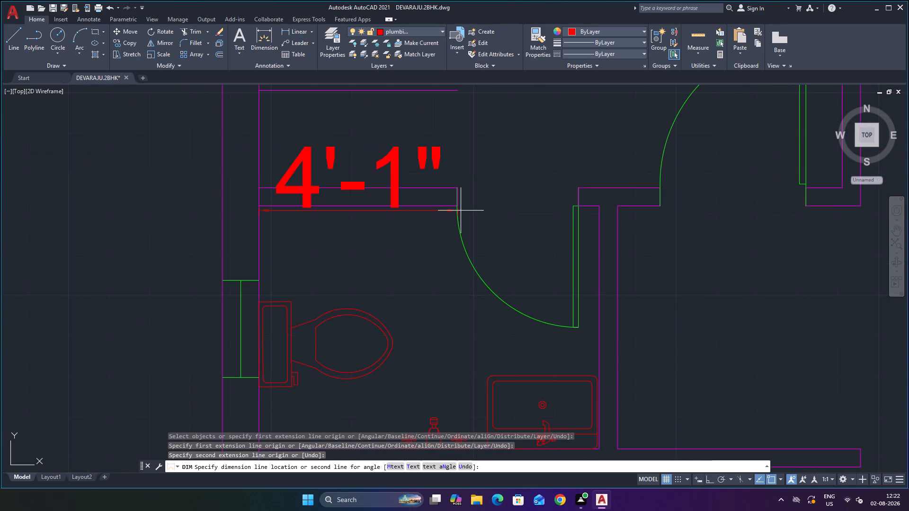
pyautogui.scroll(1, 461, 211)
pyautogui.scroll(-2, 461, 208)
pyautogui.press('Escape')
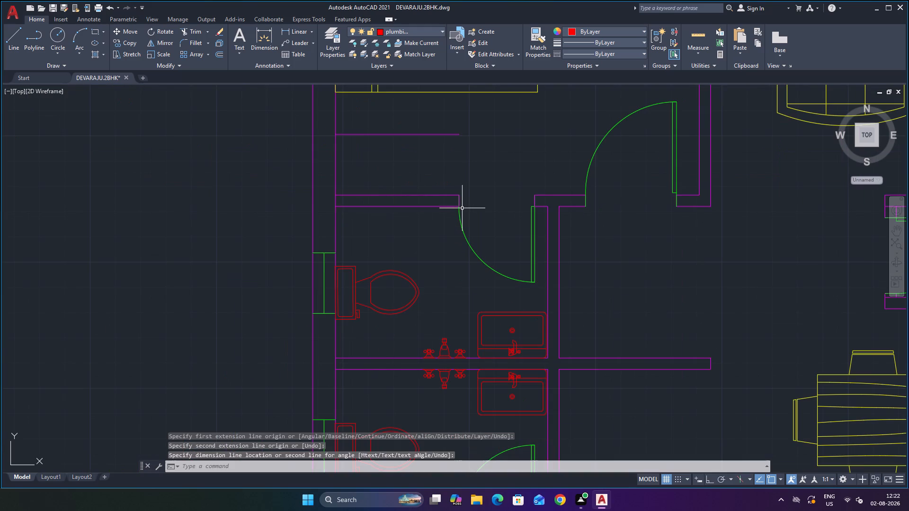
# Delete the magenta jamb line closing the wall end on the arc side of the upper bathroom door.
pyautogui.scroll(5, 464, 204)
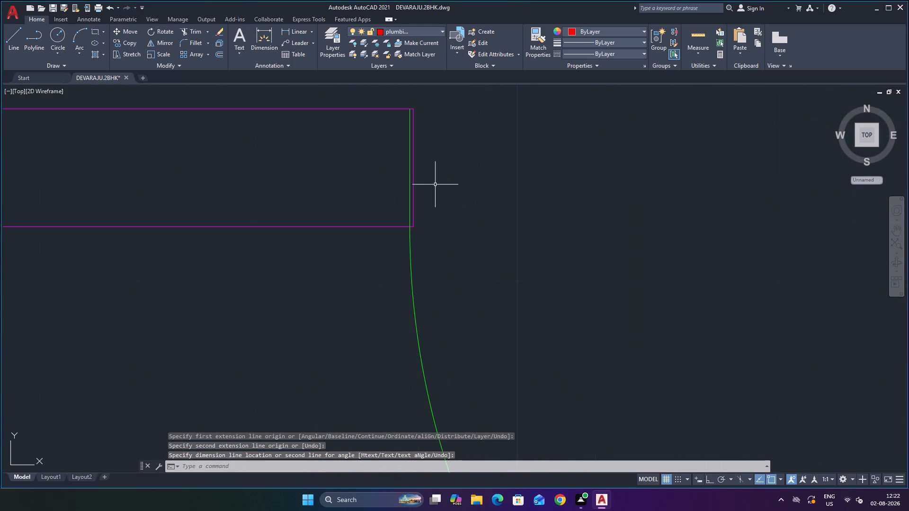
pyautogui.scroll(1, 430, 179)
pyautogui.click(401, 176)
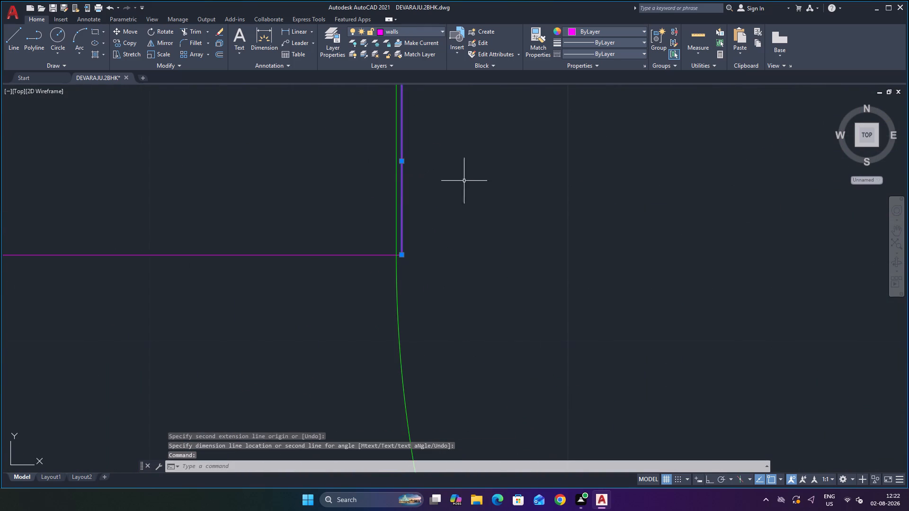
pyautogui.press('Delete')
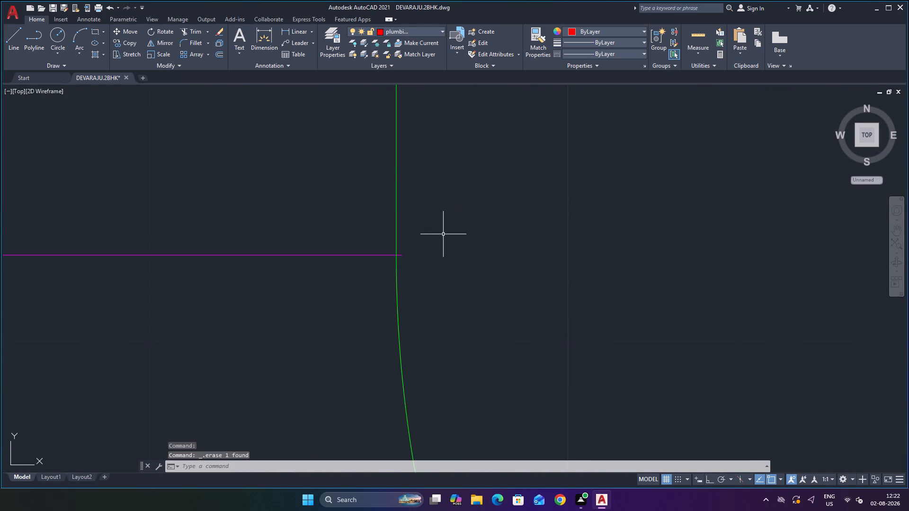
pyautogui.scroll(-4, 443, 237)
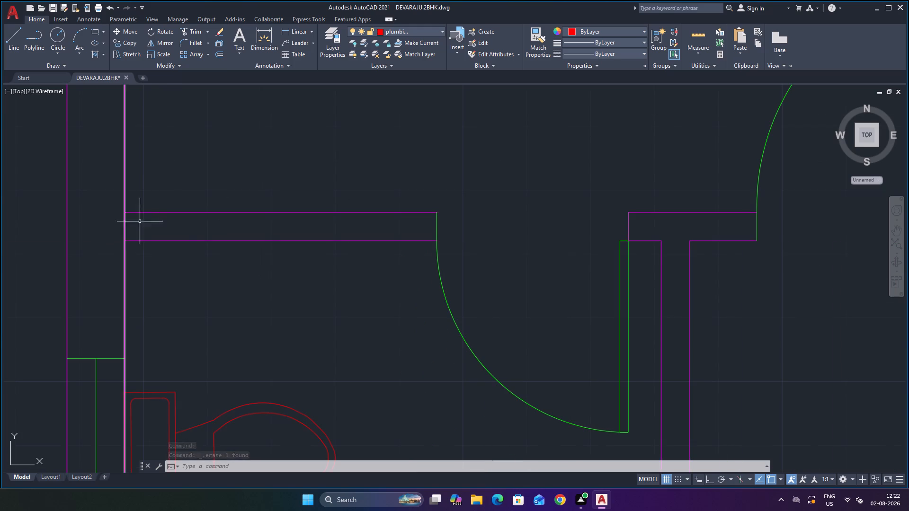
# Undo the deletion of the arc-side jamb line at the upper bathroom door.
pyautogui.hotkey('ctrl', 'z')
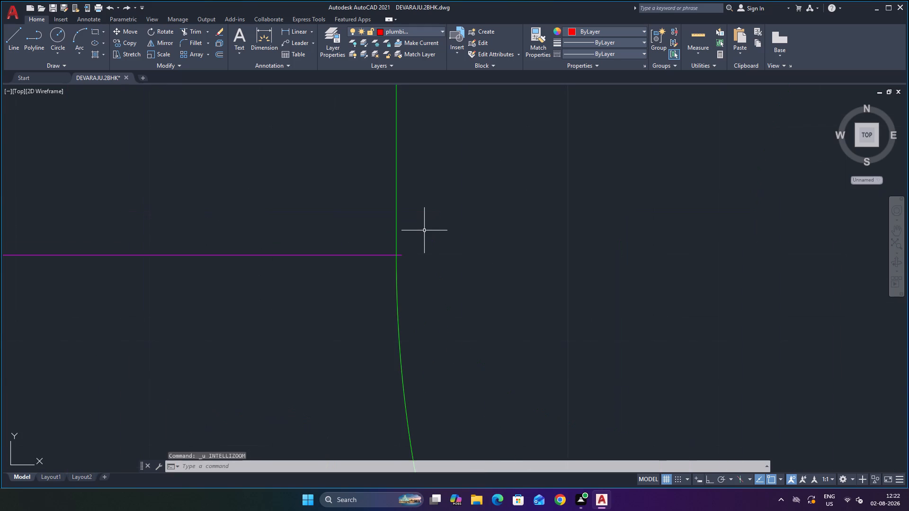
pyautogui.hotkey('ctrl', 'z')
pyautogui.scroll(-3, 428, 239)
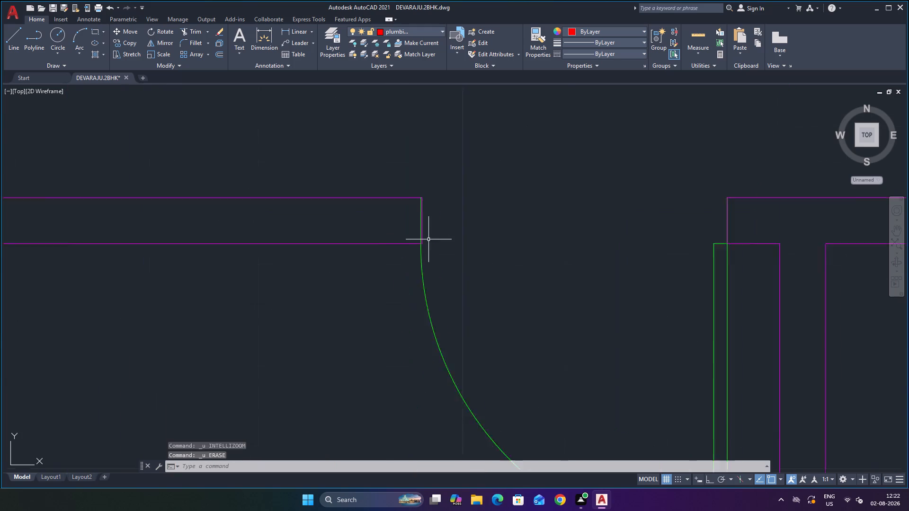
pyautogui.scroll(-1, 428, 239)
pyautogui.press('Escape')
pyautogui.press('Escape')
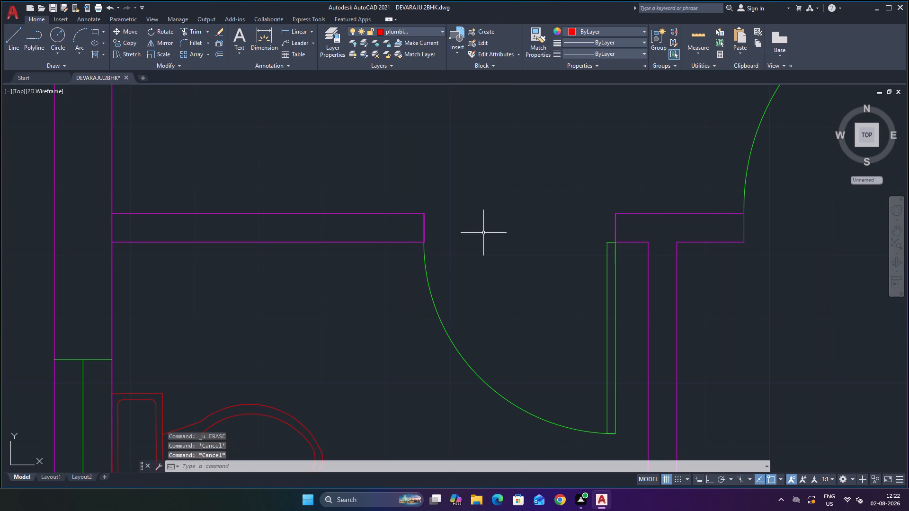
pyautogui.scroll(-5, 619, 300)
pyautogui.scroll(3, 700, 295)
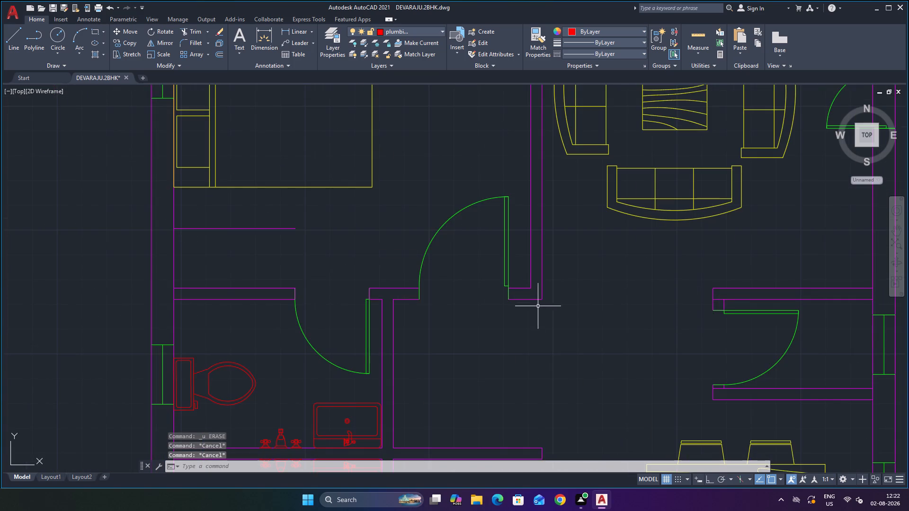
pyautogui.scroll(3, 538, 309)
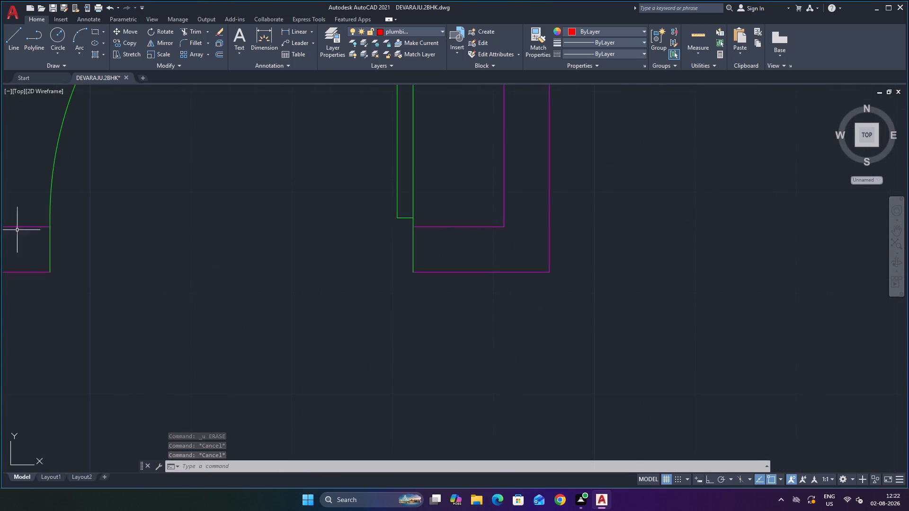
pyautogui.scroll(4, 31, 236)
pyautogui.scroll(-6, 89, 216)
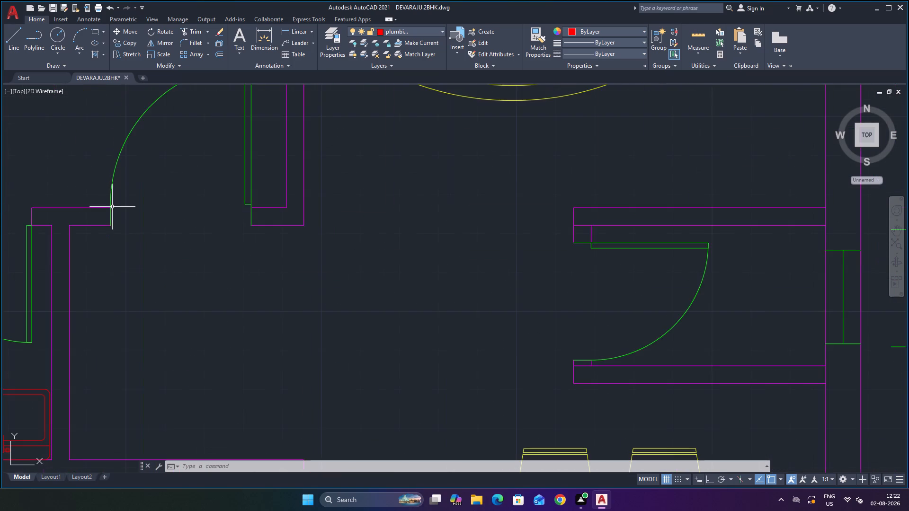
# Check the distance along the kitchen's upper wall with a trial dimension from the left counter line to the farther short cross line in the wall.
pyautogui.scroll(-3, 134, 227)
pyautogui.scroll(-1, 69, 264)
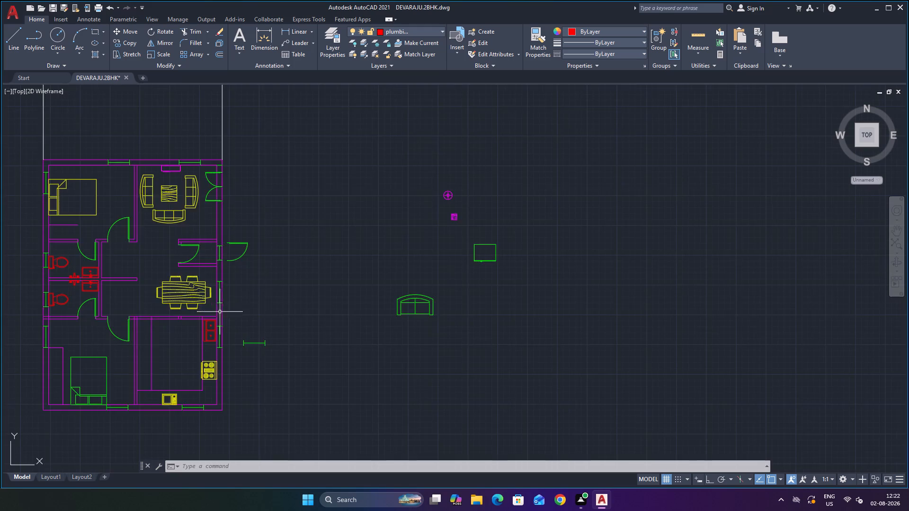
pyautogui.scroll(-2, 220, 315)
pyautogui.scroll(3, 185, 331)
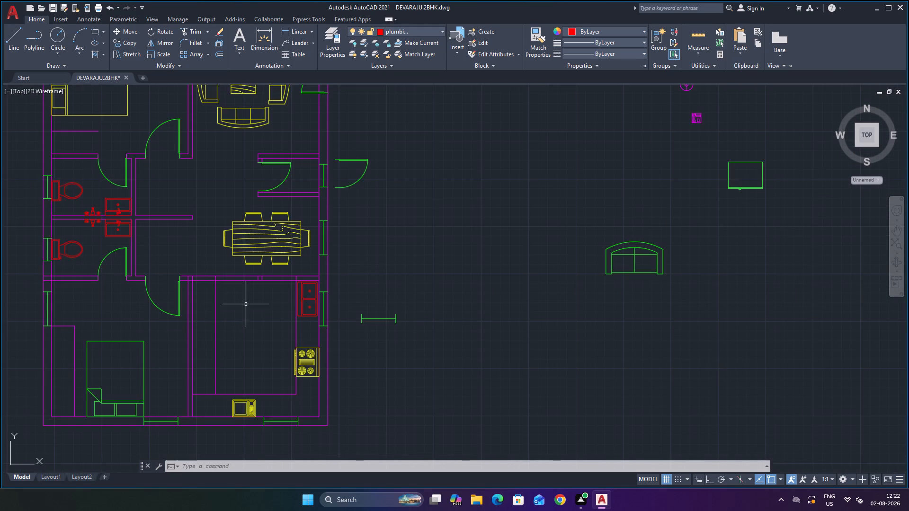
pyautogui.scroll(1, 247, 304)
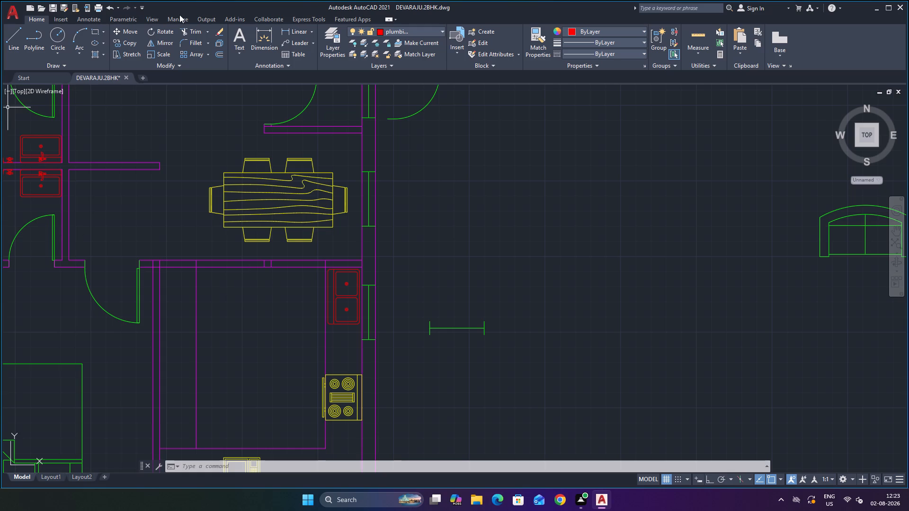
pyautogui.click(270, 46)
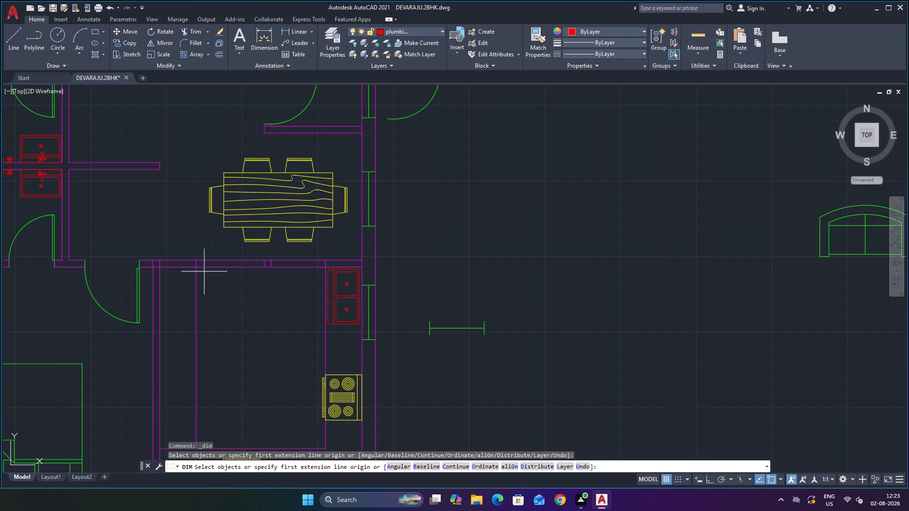
pyautogui.click(193, 268)
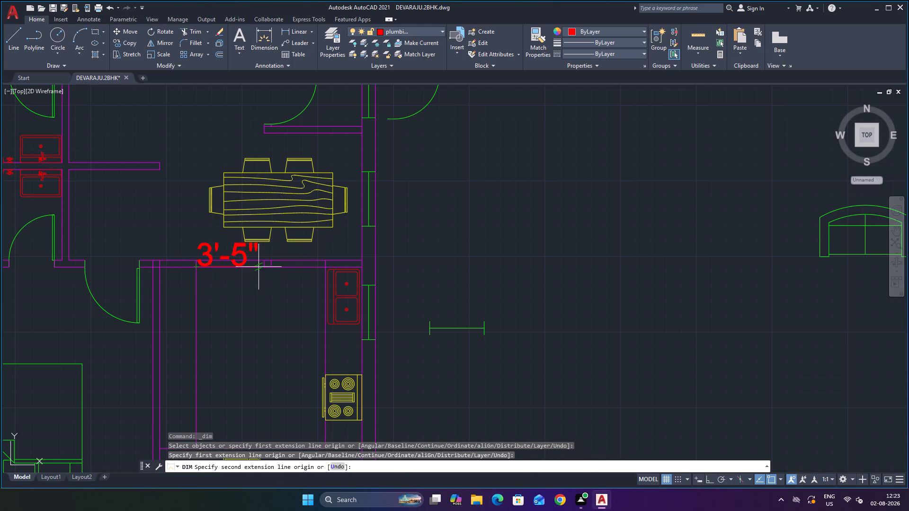
pyautogui.scroll(2, 259, 266)
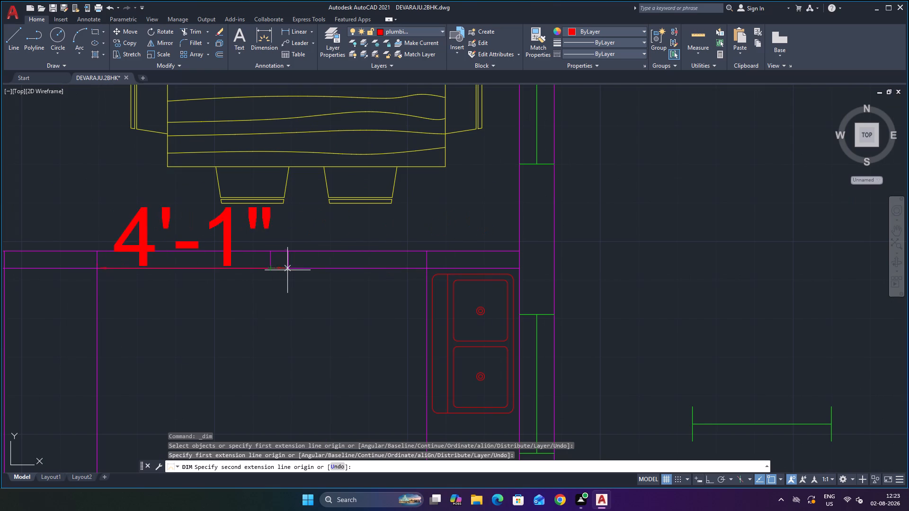
pyautogui.scroll(2, 289, 271)
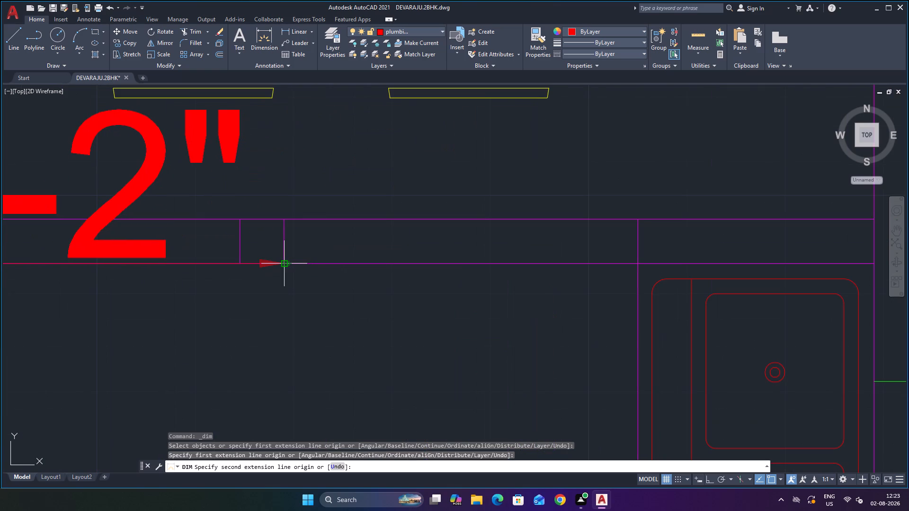
pyautogui.scroll(-2, 282, 263)
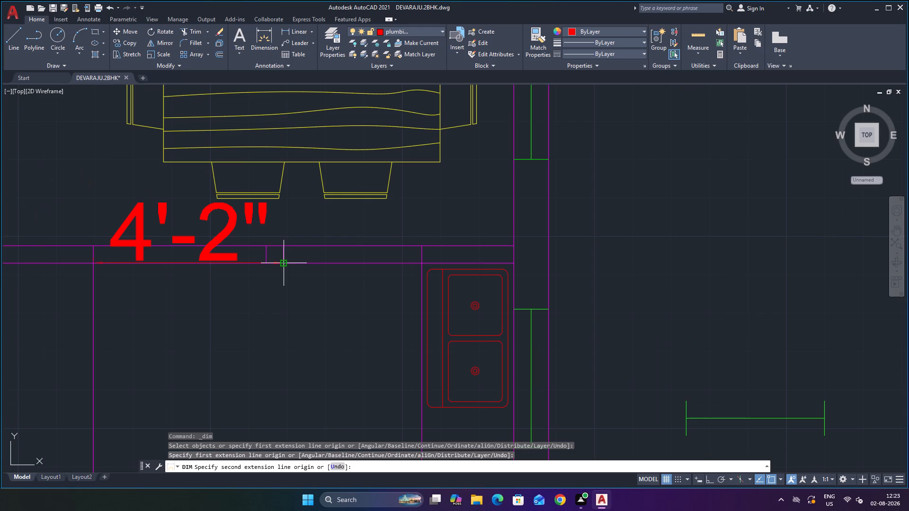
pyautogui.click(282, 263)
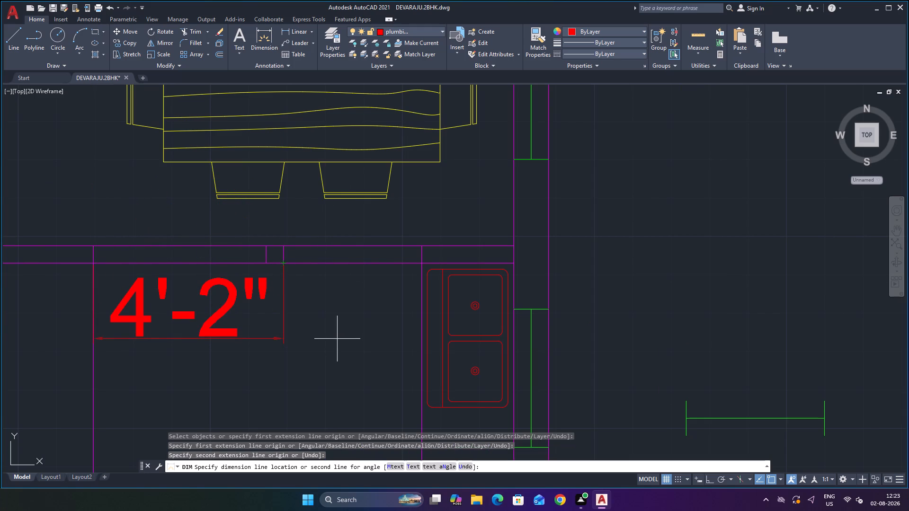
pyautogui.press('Escape')
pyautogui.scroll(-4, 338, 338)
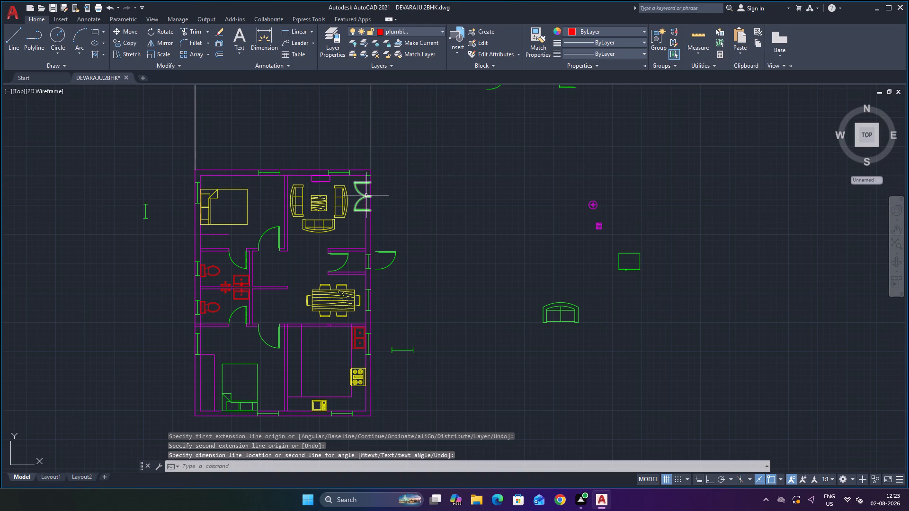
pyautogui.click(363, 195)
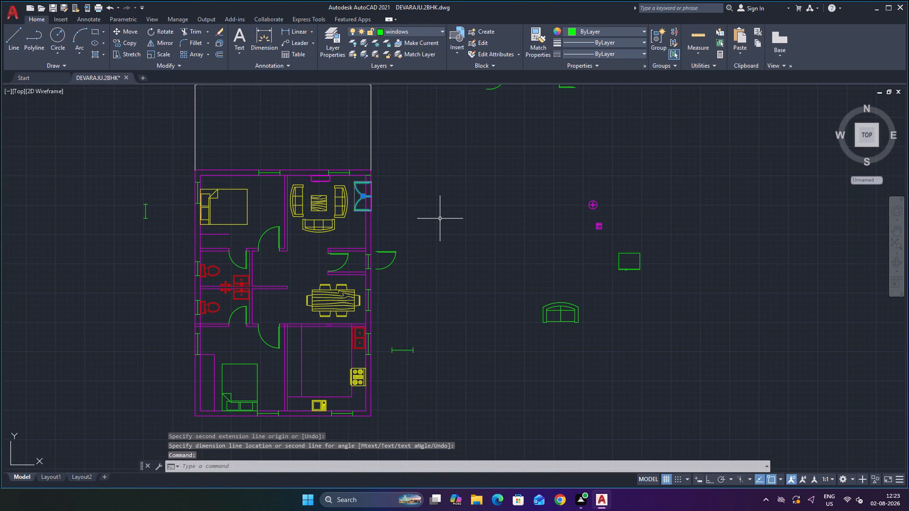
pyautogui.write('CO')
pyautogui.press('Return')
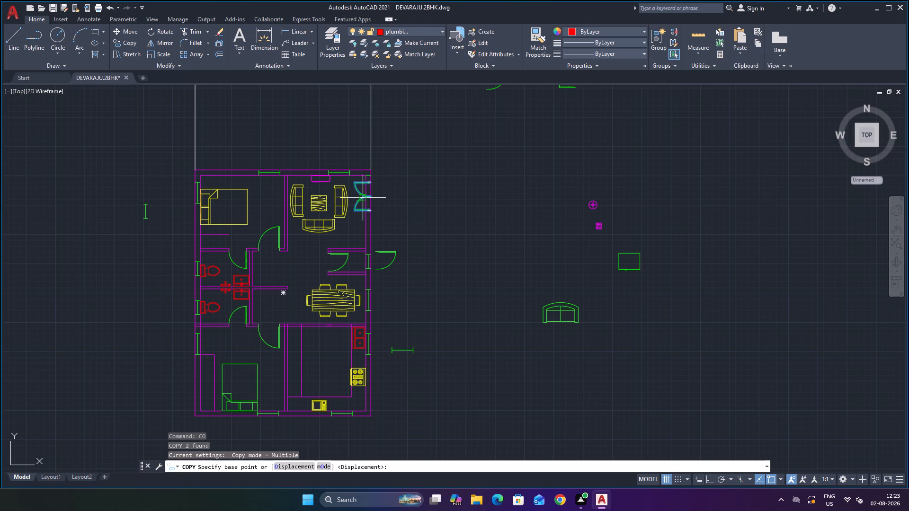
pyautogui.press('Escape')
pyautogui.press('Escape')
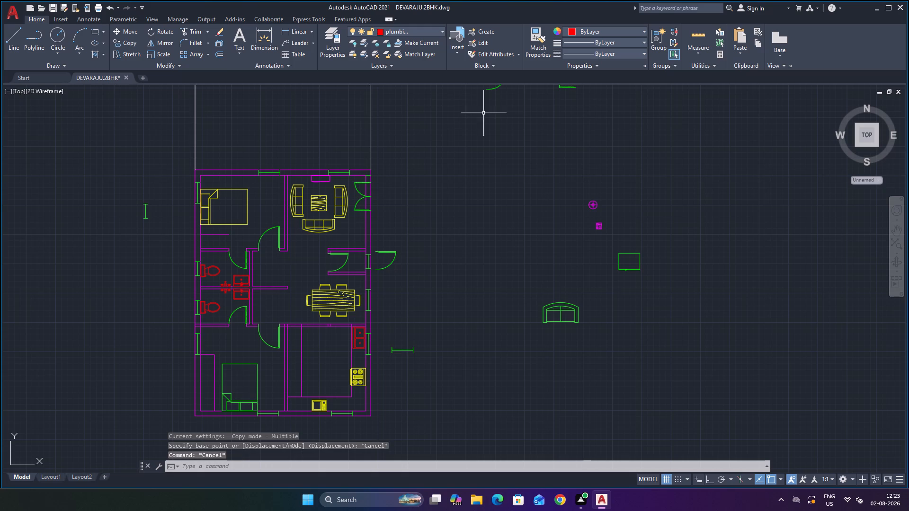
# Delete the short green line crossing the exterior wall at the living room corner above the double door.
pyautogui.scroll(3, 364, 155)
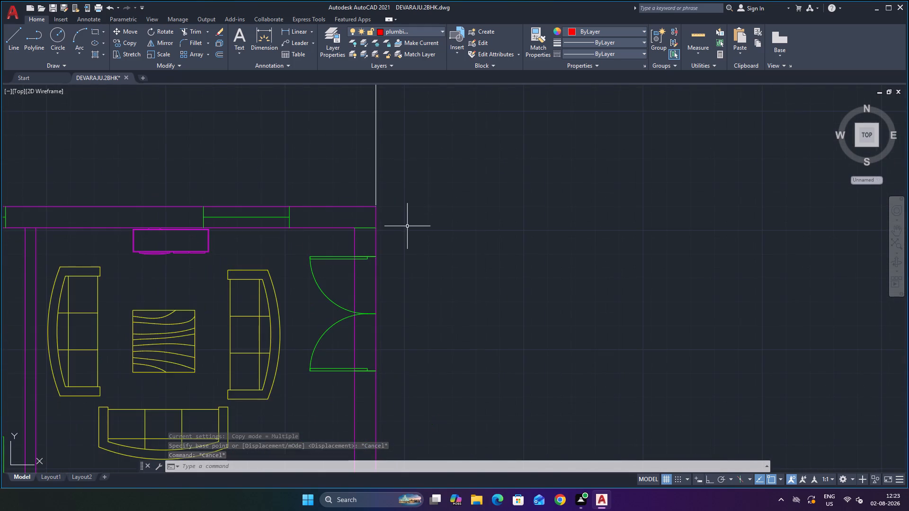
pyautogui.scroll(1, 407, 229)
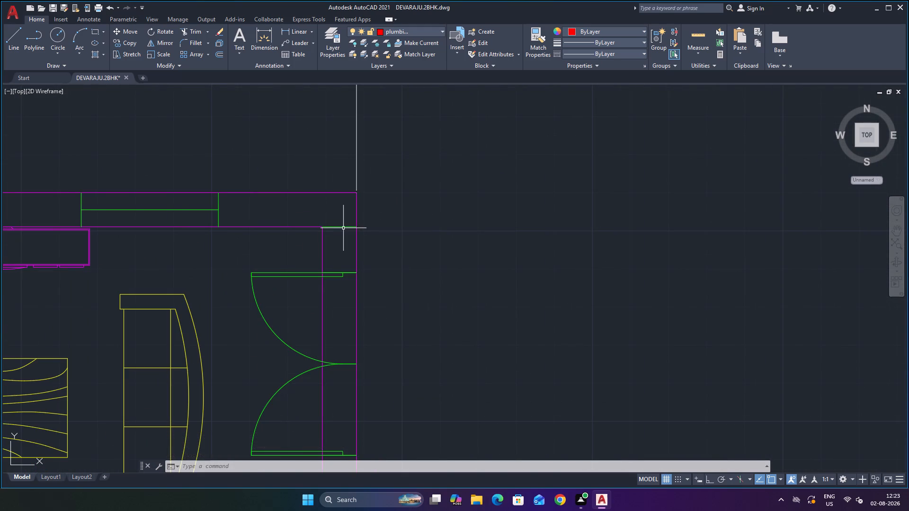
pyautogui.click(343, 228)
pyautogui.press('Delete')
# Trim both exterior wall lines out of the living room's double door opening, across the lower and upper leaves.
pyautogui.scroll(-4, 408, 238)
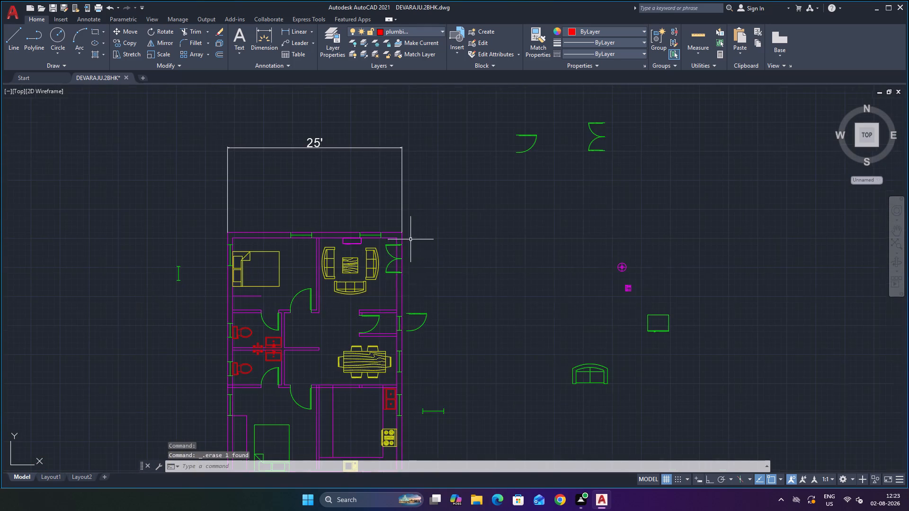
pyautogui.scroll(4, 405, 286)
pyautogui.scroll(-1, 374, 231)
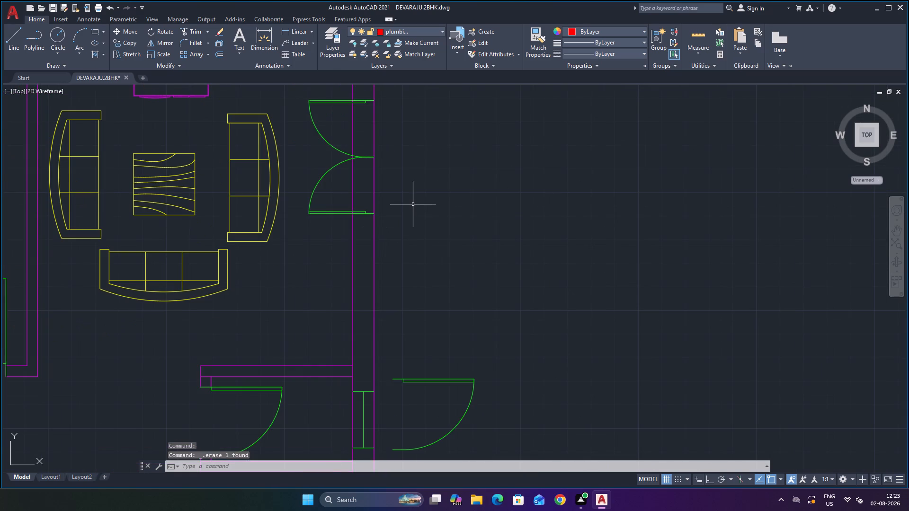
pyautogui.write('TR')
pyautogui.press('Return')
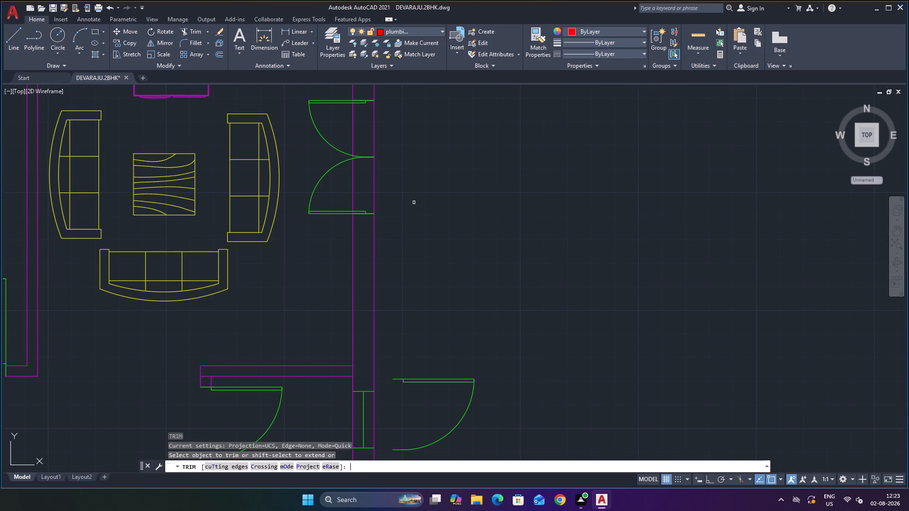
pyautogui.click(406, 183)
pyautogui.click(347, 184)
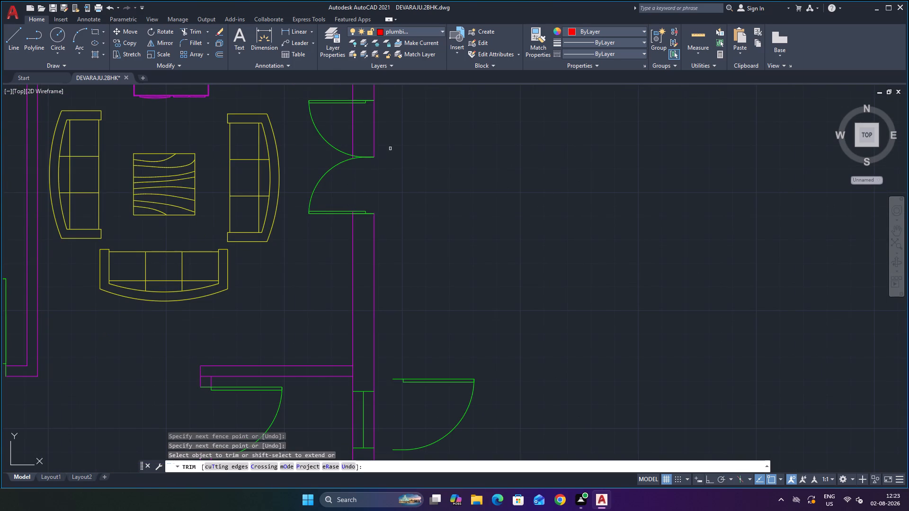
pyautogui.click(401, 132)
pyautogui.click(344, 127)
# Trim the leftover piece of the inner wall line inside the double door's upper leaf.
pyautogui.scroll(-1, 357, 121)
pyautogui.scroll(4, 359, 104)
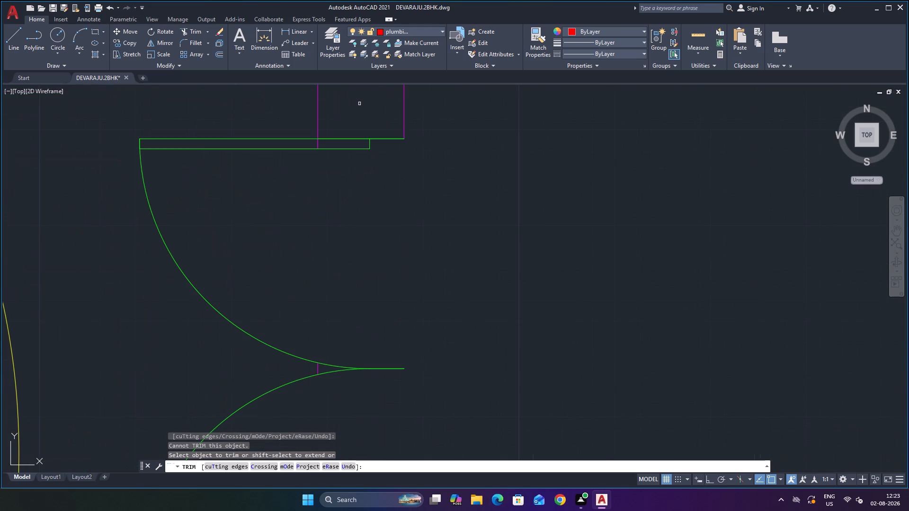
pyautogui.click(319, 145)
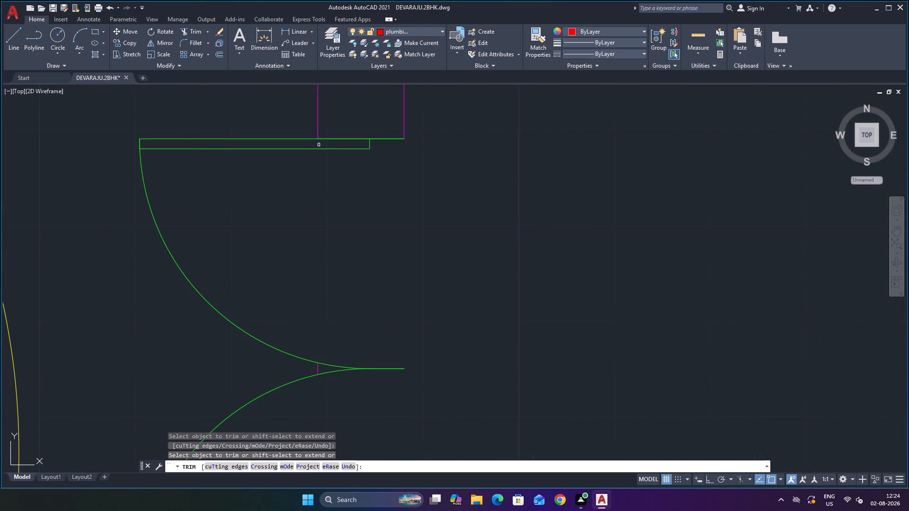
pyautogui.scroll(1, 335, 124)
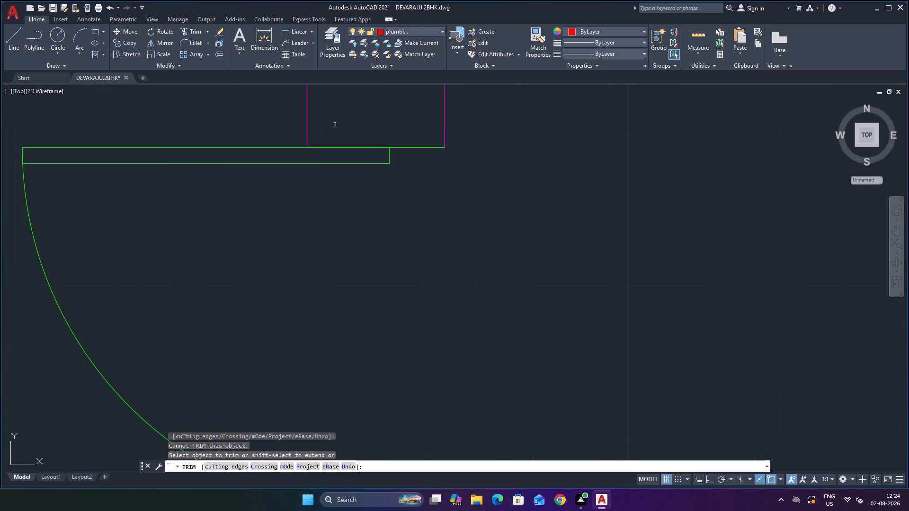
pyautogui.press('Escape')
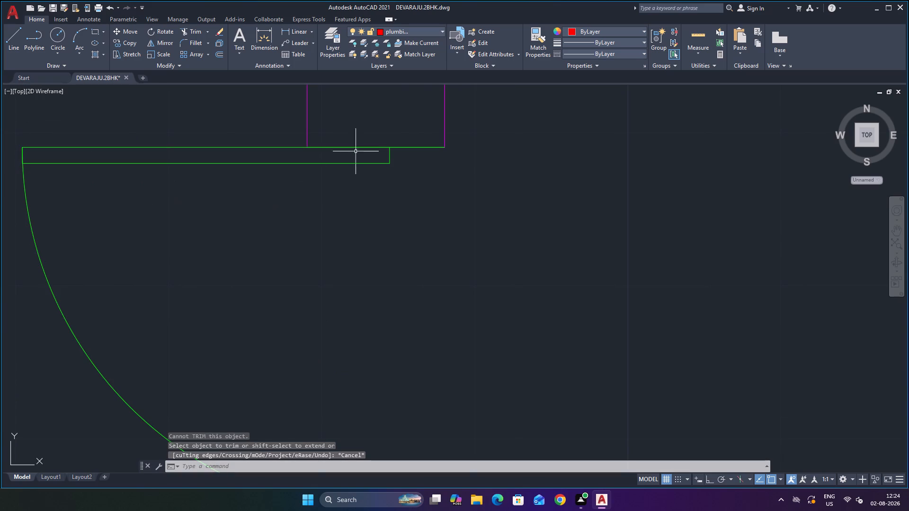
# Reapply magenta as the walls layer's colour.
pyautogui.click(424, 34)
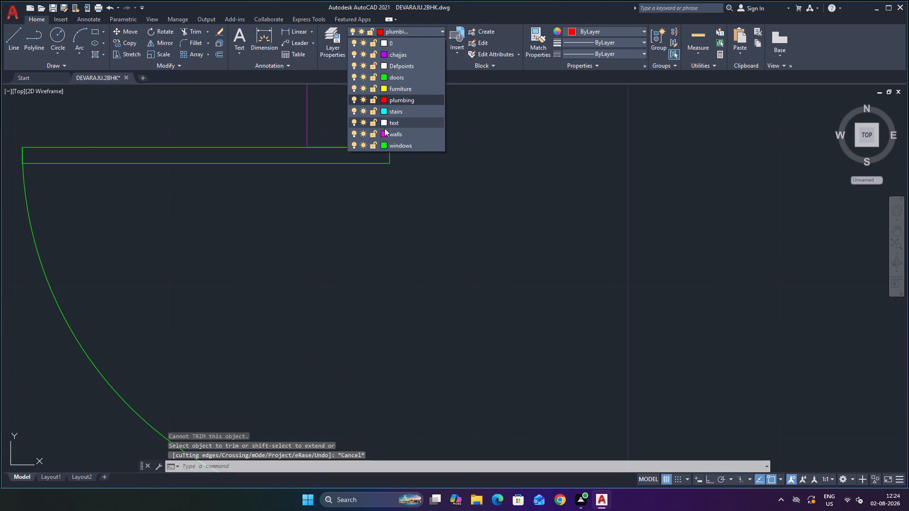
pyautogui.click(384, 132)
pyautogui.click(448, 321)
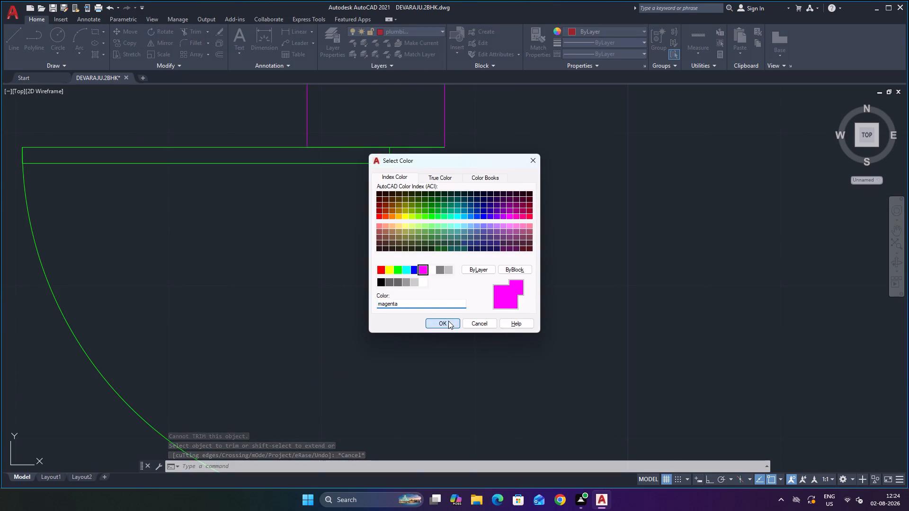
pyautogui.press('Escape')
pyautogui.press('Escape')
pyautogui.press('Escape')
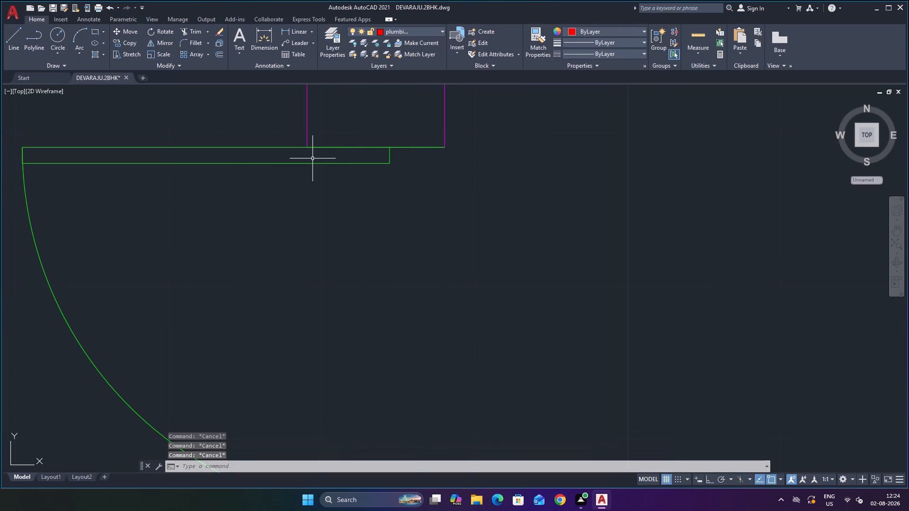
# Draw a line closing the wall end above the double door, from the outer wall corner to the inner wall corner.
pyautogui.click(10, 37)
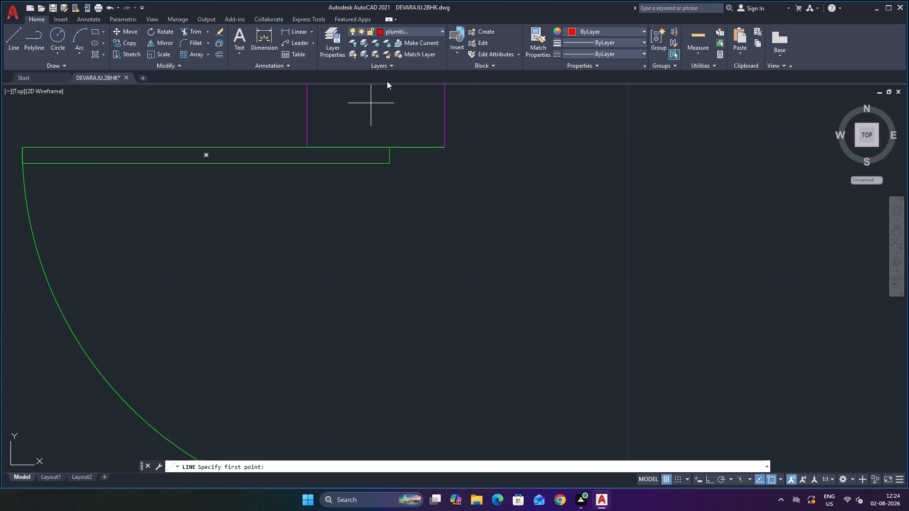
pyautogui.click(408, 31)
pyautogui.click(383, 135)
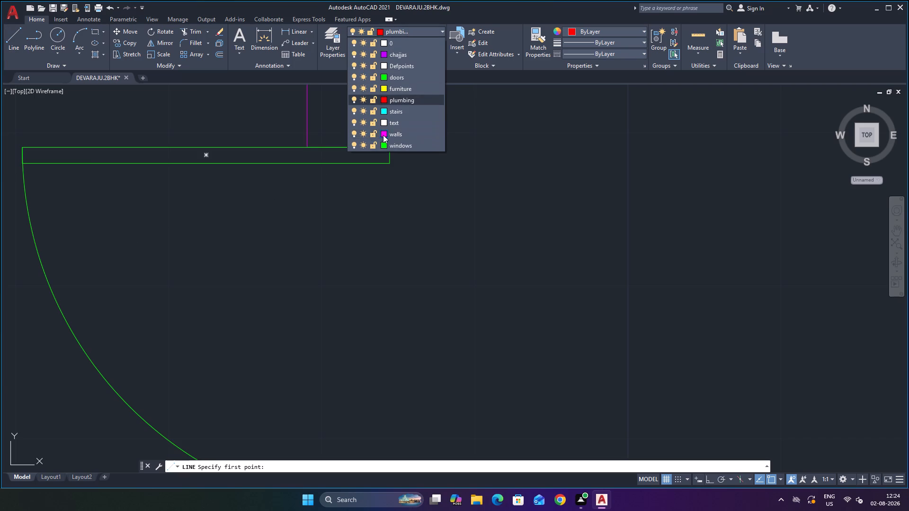
pyautogui.click(447, 319)
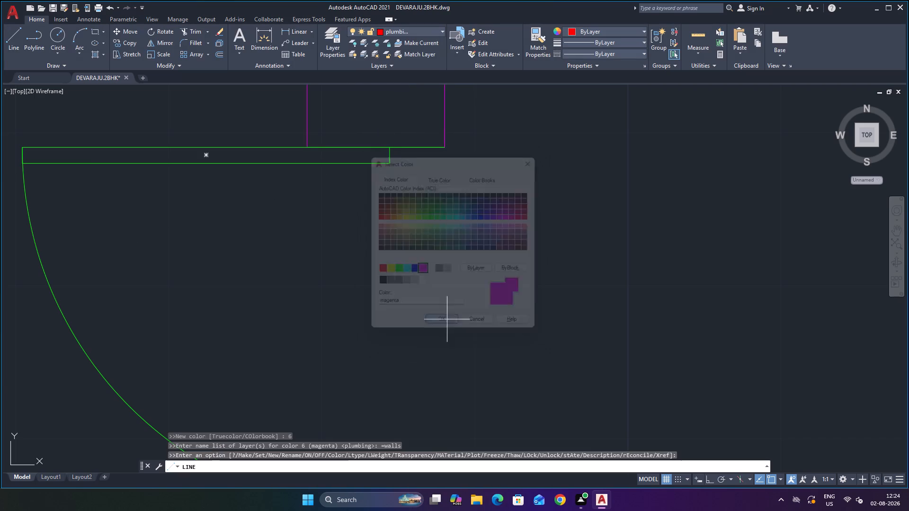
pyautogui.click(446, 148)
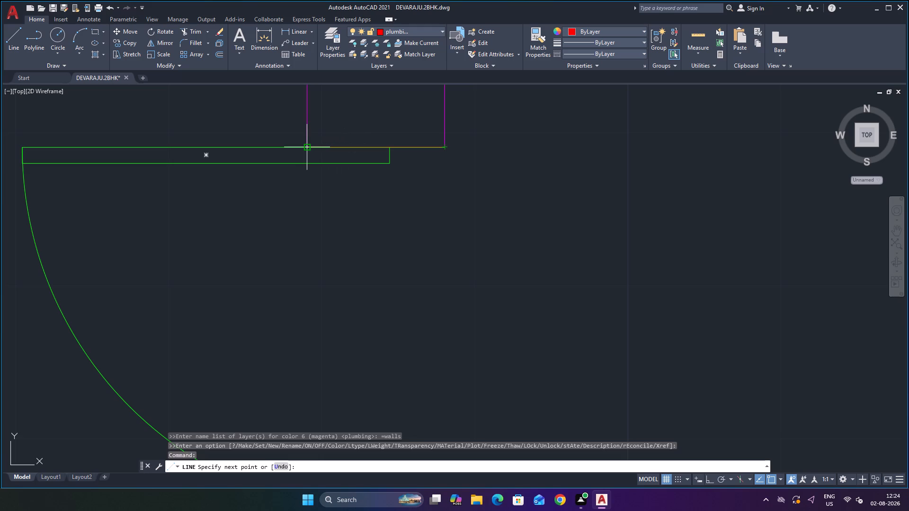
pyautogui.click(309, 147)
pyautogui.press('Escape')
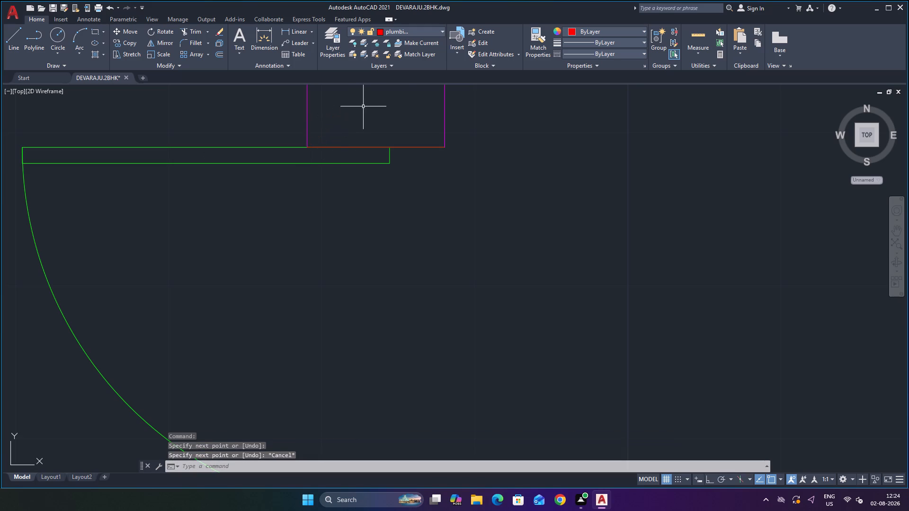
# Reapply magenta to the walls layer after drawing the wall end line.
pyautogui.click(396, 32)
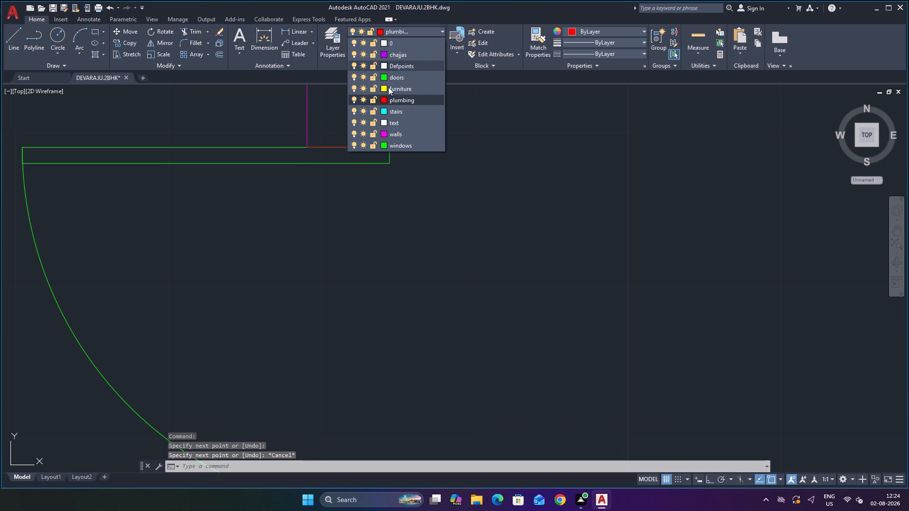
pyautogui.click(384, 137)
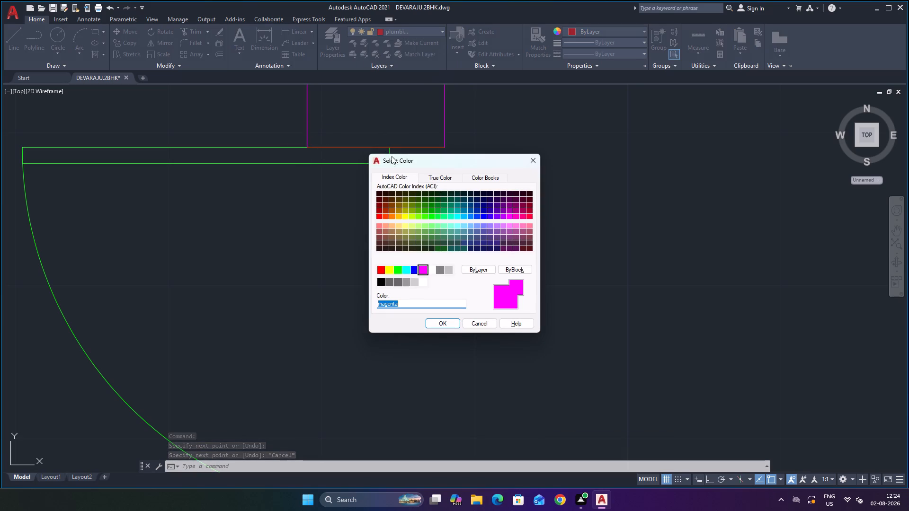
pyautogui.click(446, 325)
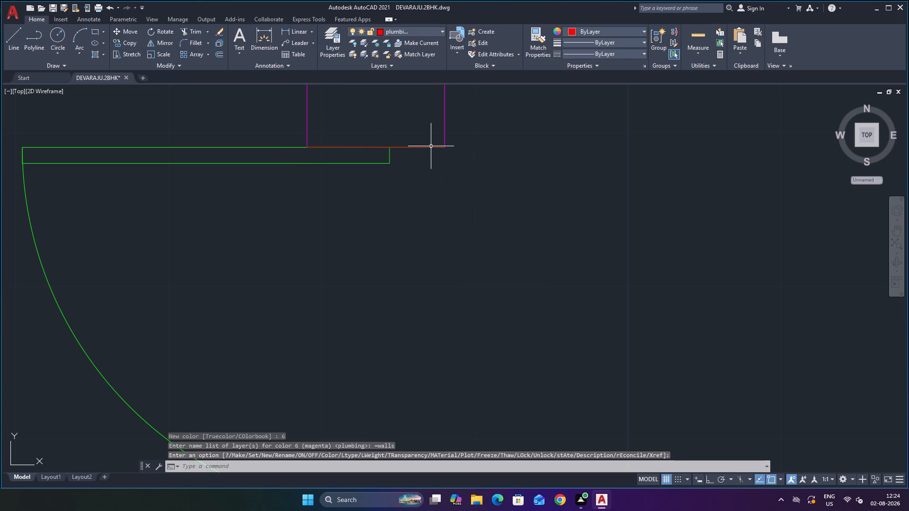
# Select the wall end line above the double door and reapply magenta as the walls layer's colour.
pyautogui.click(430, 149)
pyautogui.click(401, 30)
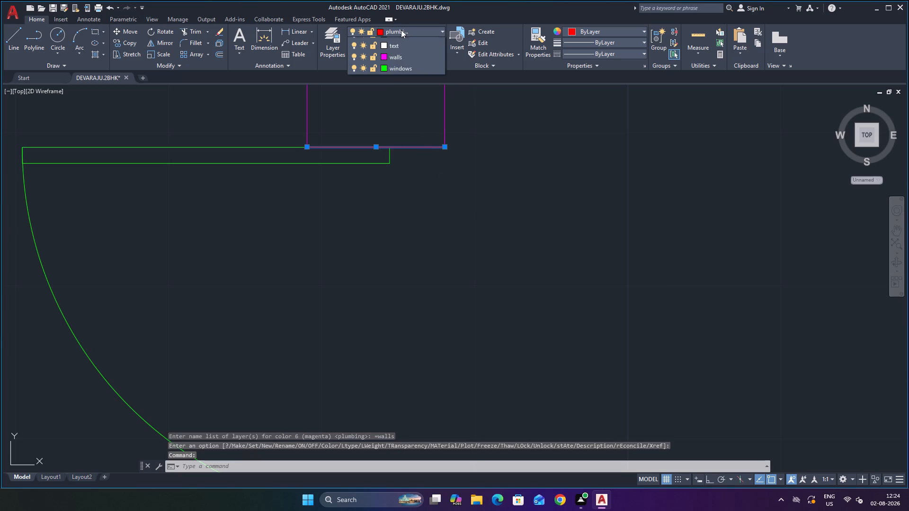
pyautogui.click(387, 132)
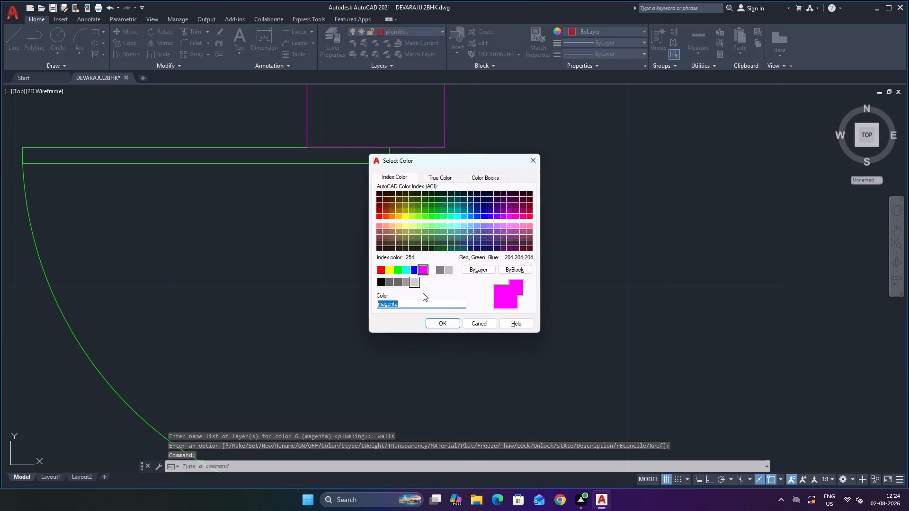
pyautogui.click(450, 324)
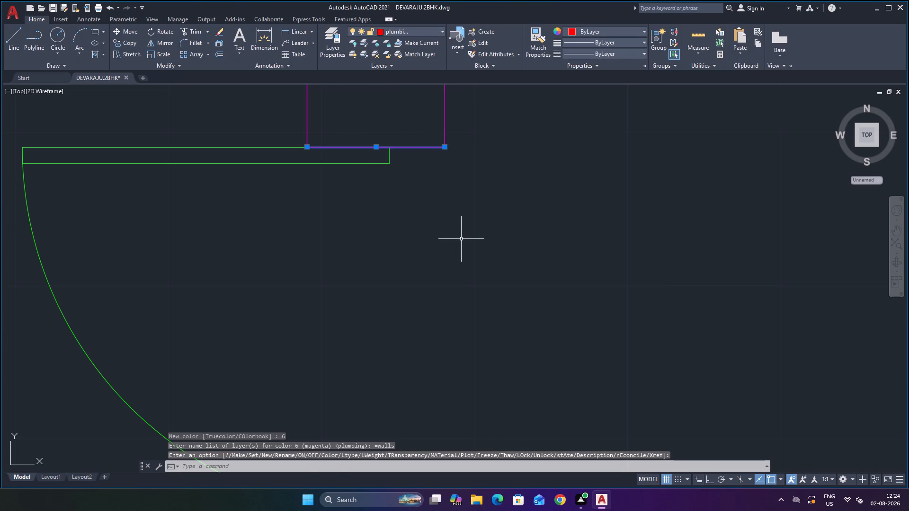
pyautogui.click(461, 239)
pyautogui.press('Escape')
pyautogui.press('Escape')
# Trim the leftover piece of the inner wall line inside the double door's lower leaf.
pyautogui.scroll(-4, 461, 239)
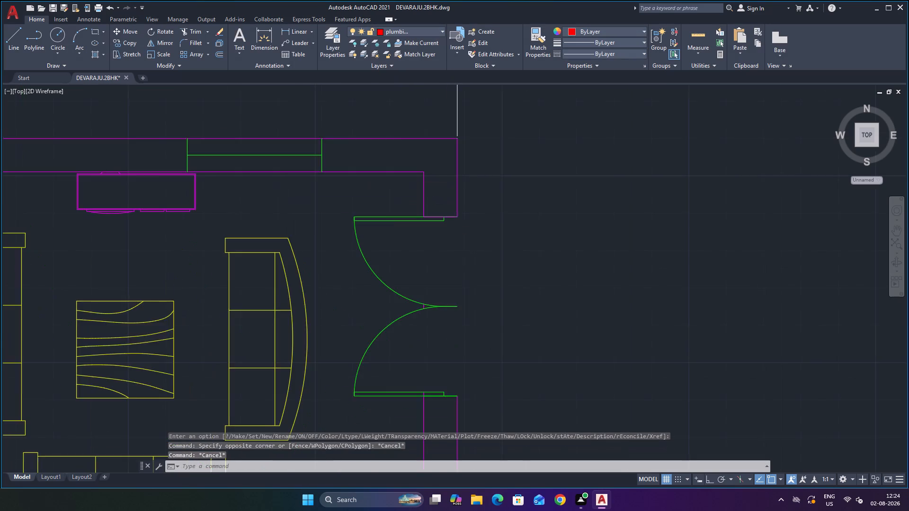
pyautogui.scroll(3, 481, 362)
pyautogui.scroll(2, 319, 280)
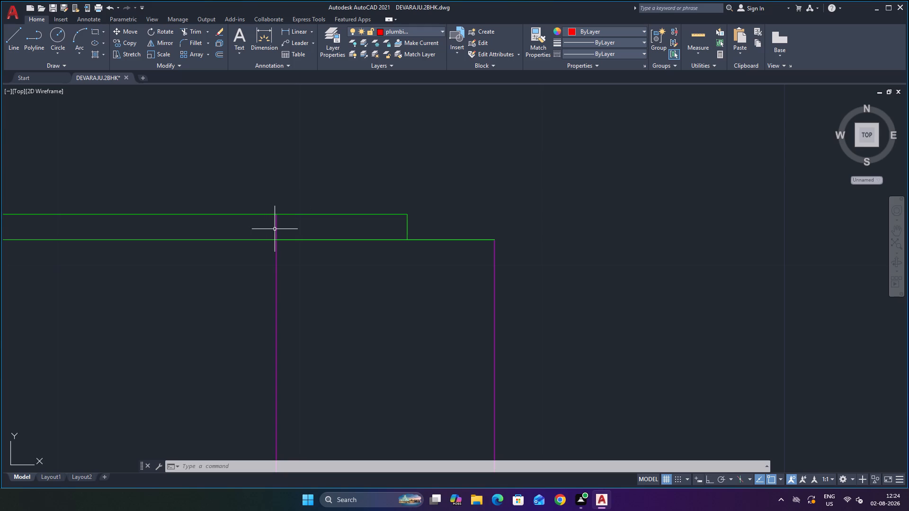
pyautogui.press('Escape')
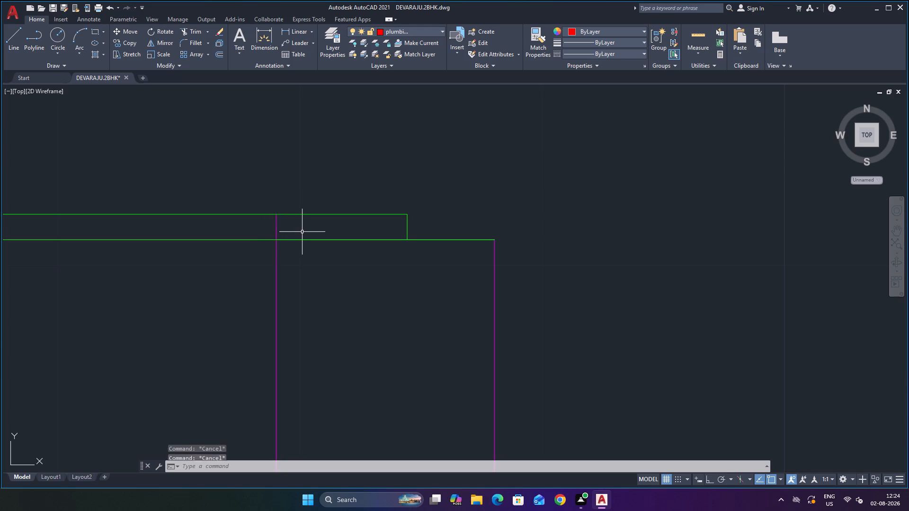
pyautogui.write('TR')
pyautogui.press('Return')
pyautogui.click(282, 224)
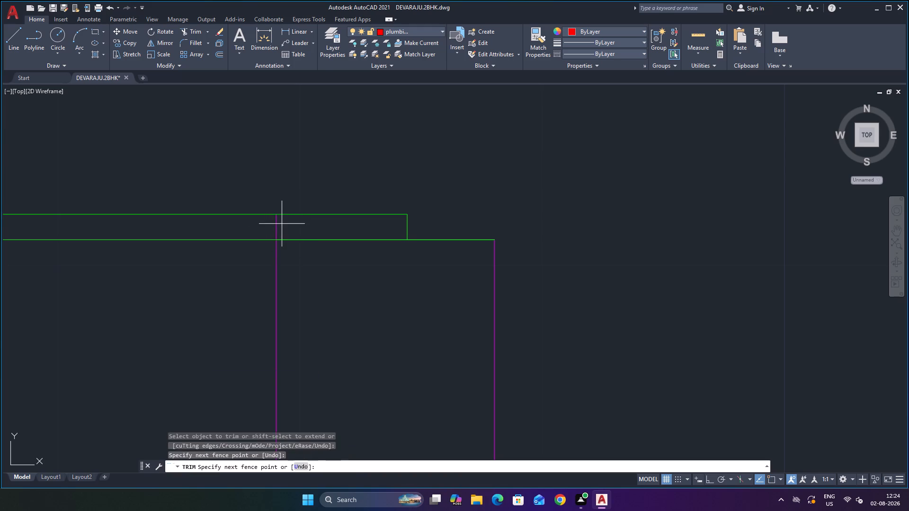
pyautogui.click(274, 228)
# Draw a line closing the wall end below the double door, from the inner wall corner to the outer wall corner.
pyautogui.scroll(-2, 309, 222)
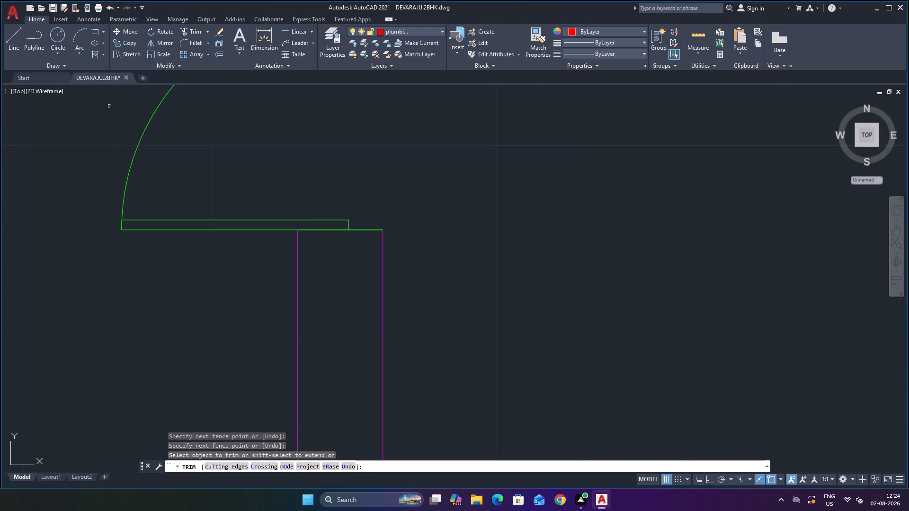
pyautogui.click(18, 40)
pyautogui.scroll(2, 263, 250)
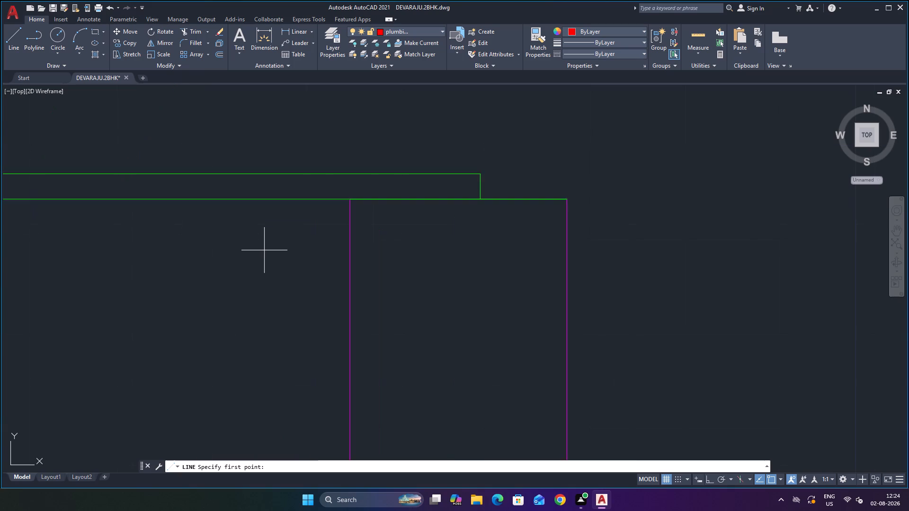
pyautogui.scroll(1, 264, 250)
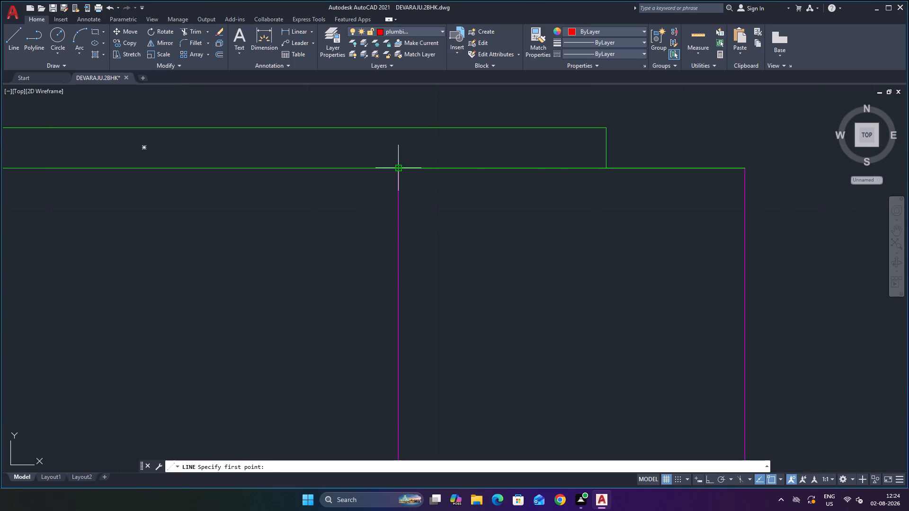
pyautogui.moveTo(398, 168); pyautogui.dragTo(413, 168)
pyautogui.scroll(1, 650, 184)
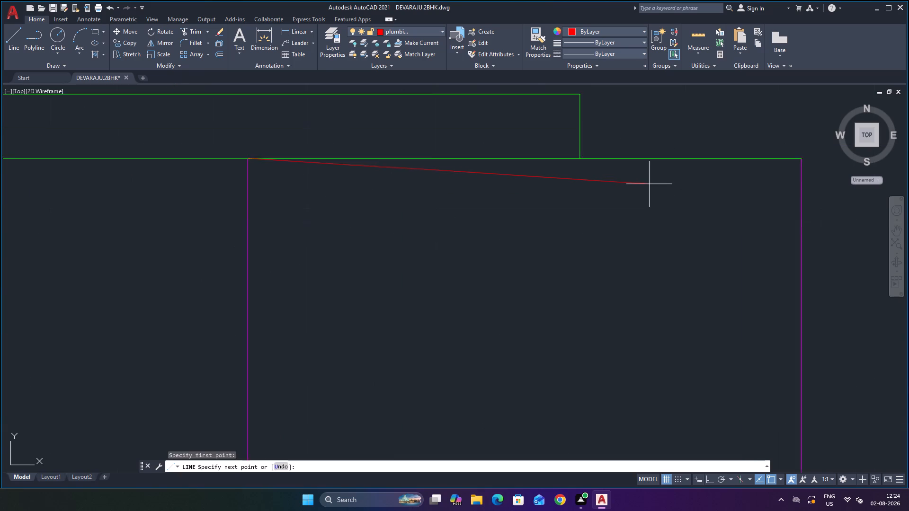
pyautogui.scroll(1, 649, 184)
pyautogui.scroll(-1, 649, 184)
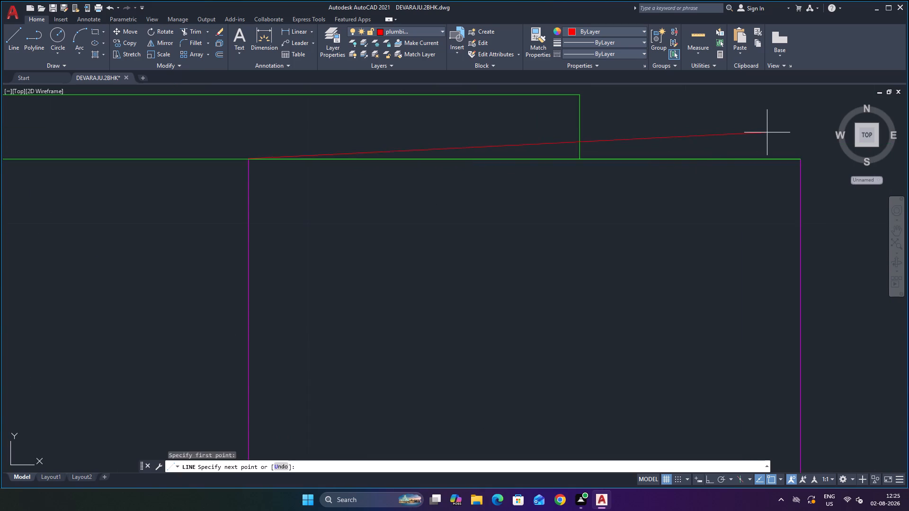
pyautogui.scroll(2, 768, 133)
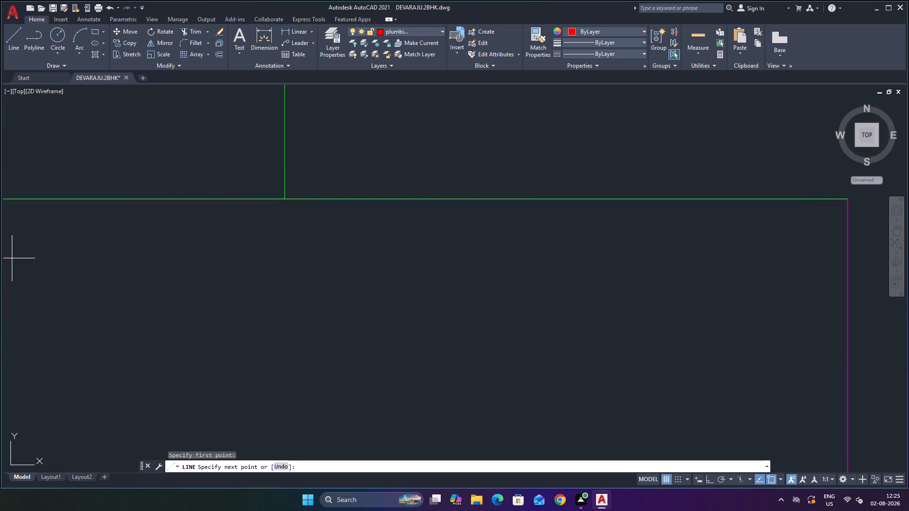
pyautogui.click(851, 200)
pyautogui.scroll(-5, 789, 223)
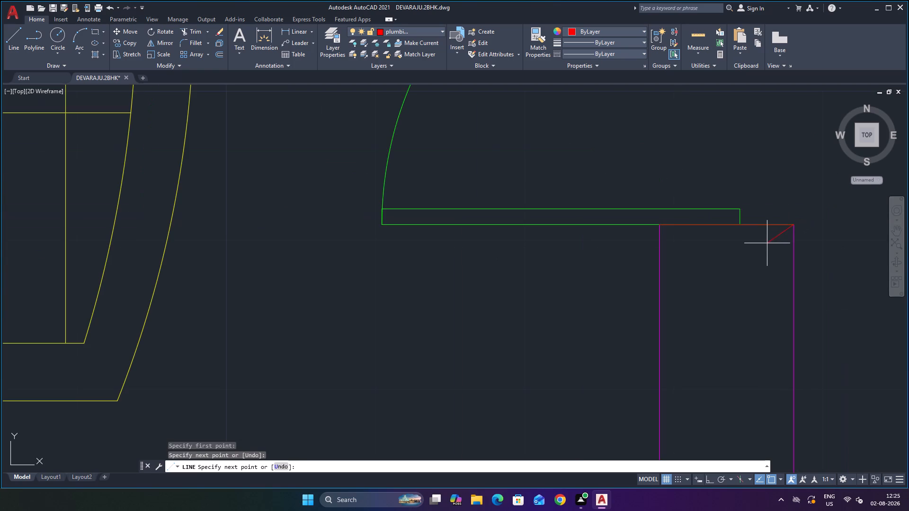
pyautogui.press('Escape')
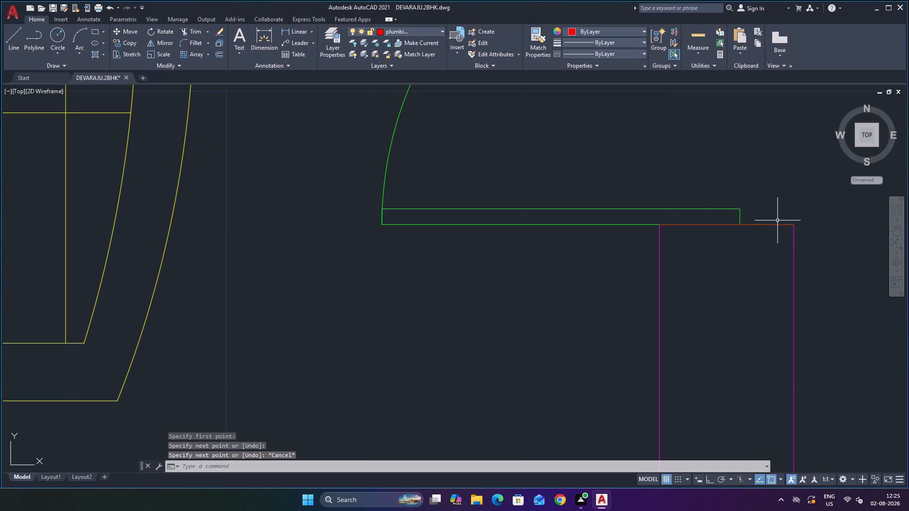
# Select the wall end line below the double door and reapply magenta as the walls layer's colour.
pyautogui.click(777, 224)
pyautogui.click(389, 32)
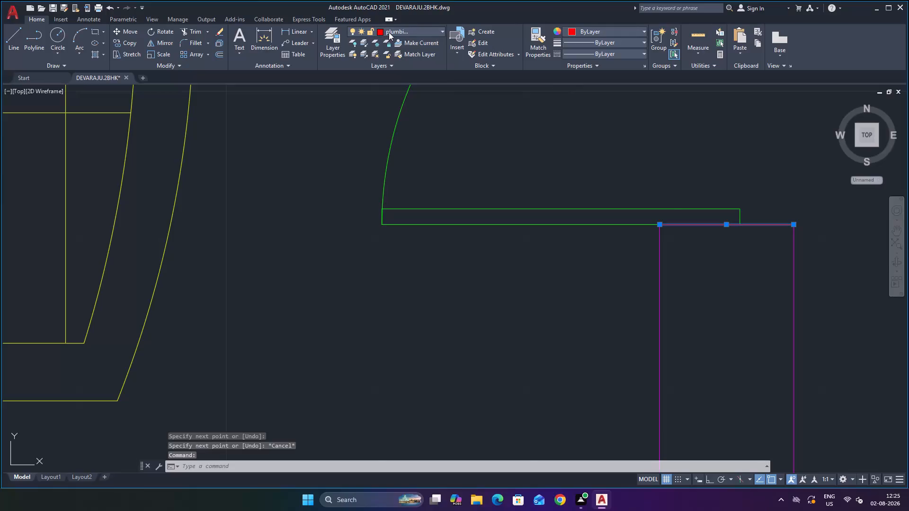
pyautogui.click(383, 133)
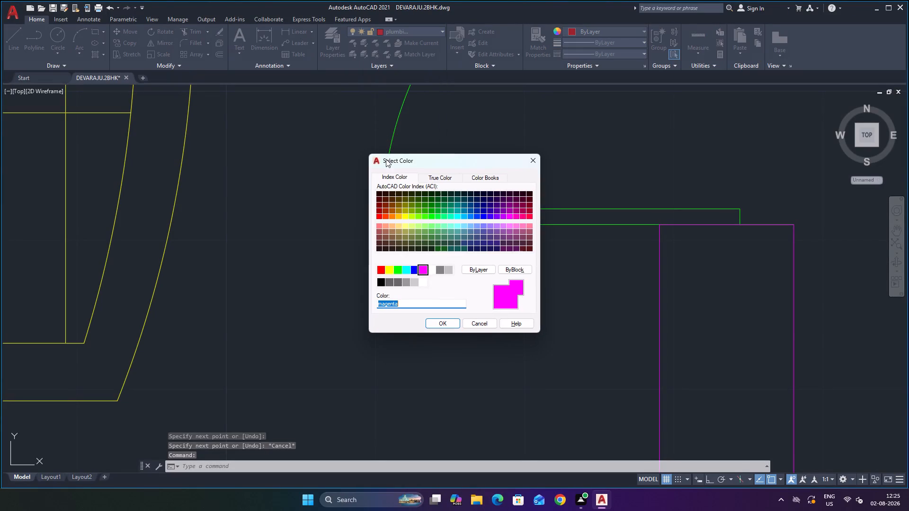
pyautogui.click(448, 322)
pyautogui.scroll(-4, 665, 276)
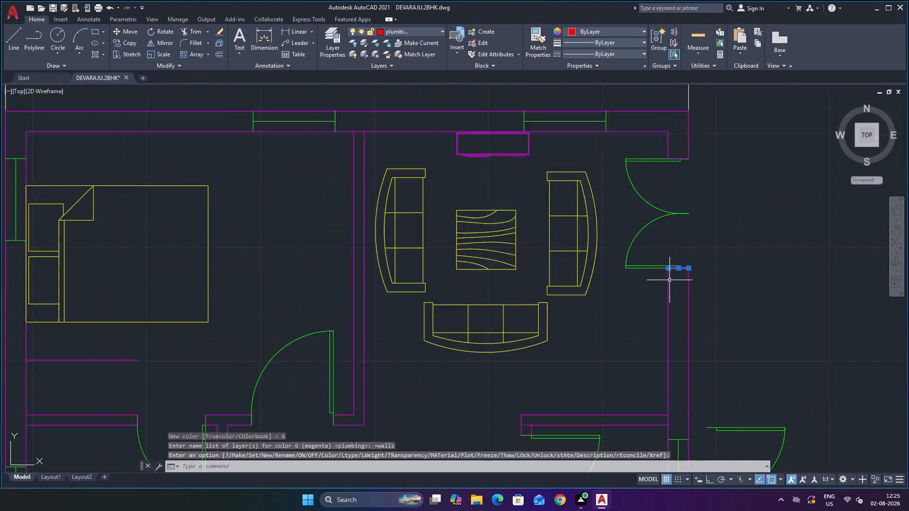
pyautogui.scroll(-1, 669, 280)
pyautogui.scroll(4, 742, 282)
pyautogui.scroll(-3, 667, 273)
pyautogui.scroll(1, 654, 282)
pyautogui.press('Escape')
# Trim both lines of the wall between dining area and kitchen, from the kitchen counter line to the short cross lines, to open it.
pyautogui.scroll(-2, 631, 254)
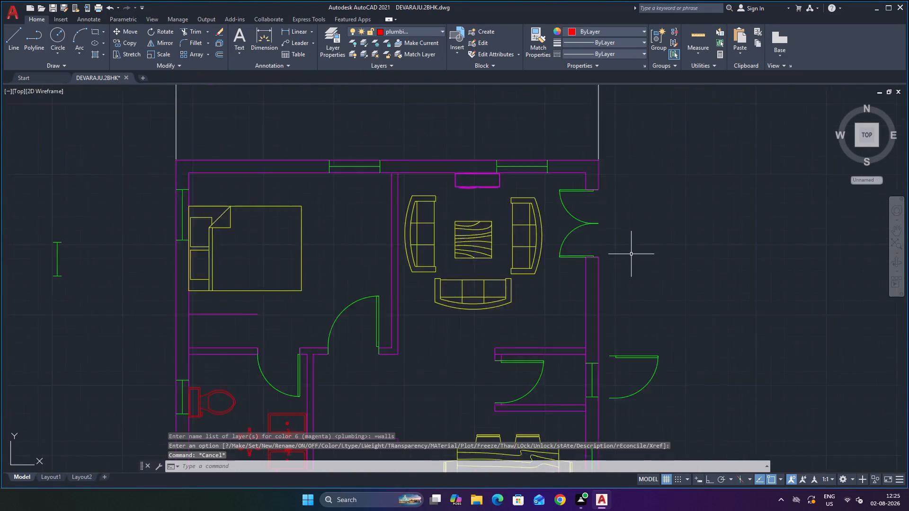
pyautogui.scroll(-1, 631, 254)
pyautogui.scroll(2, 631, 254)
pyautogui.scroll(-3, 632, 254)
pyautogui.scroll(1, 617, 353)
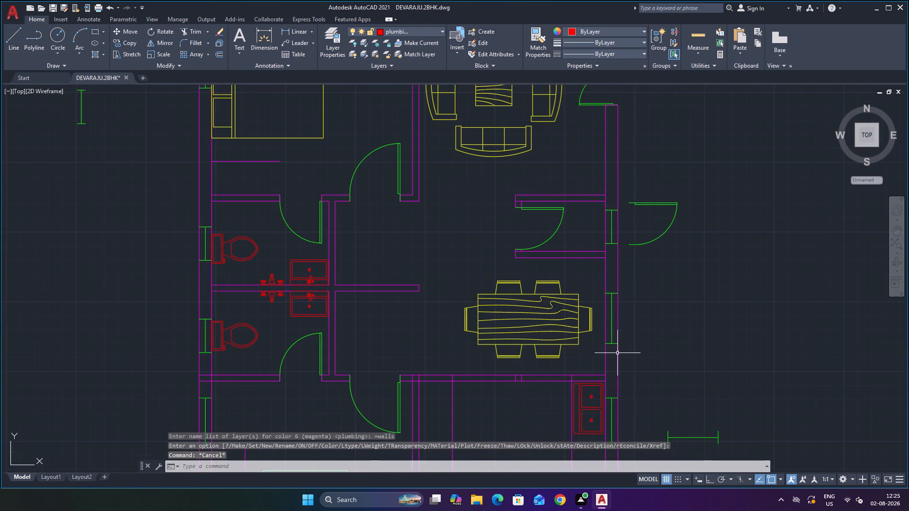
pyautogui.scroll(1, 617, 353)
pyautogui.scroll(2, 493, 413)
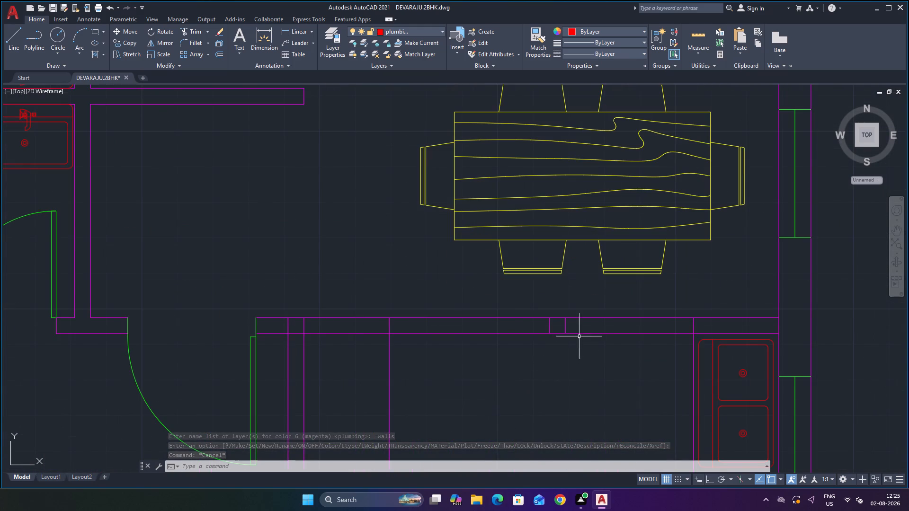
pyautogui.scroll(-2, 512, 339)
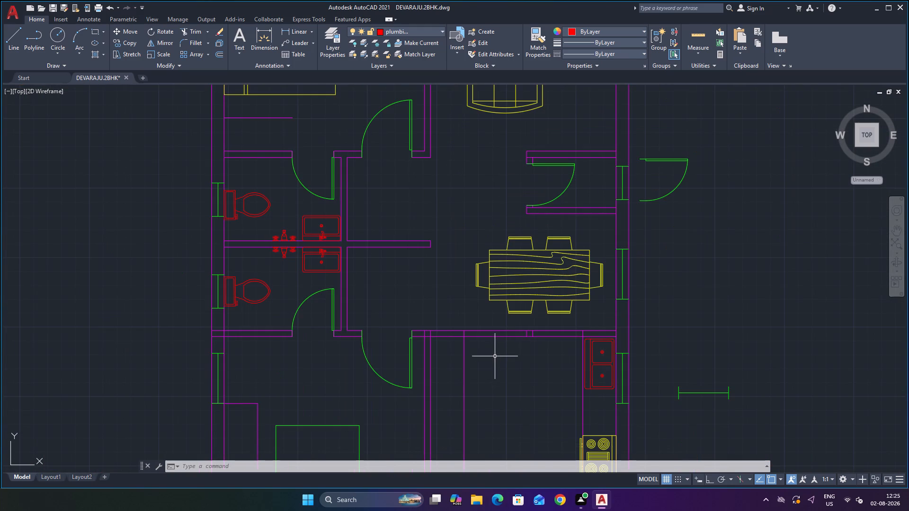
pyautogui.write('TR')
pyautogui.press('Return')
pyautogui.click(486, 317)
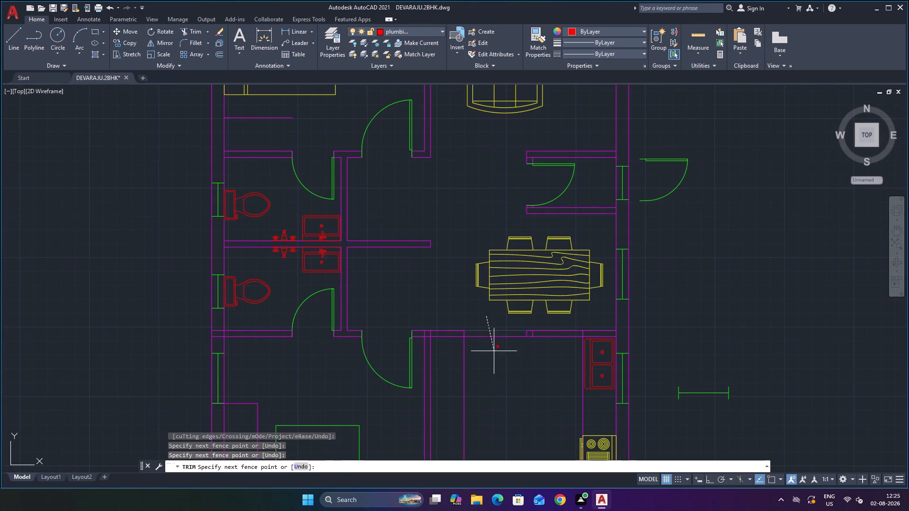
pyautogui.click(496, 364)
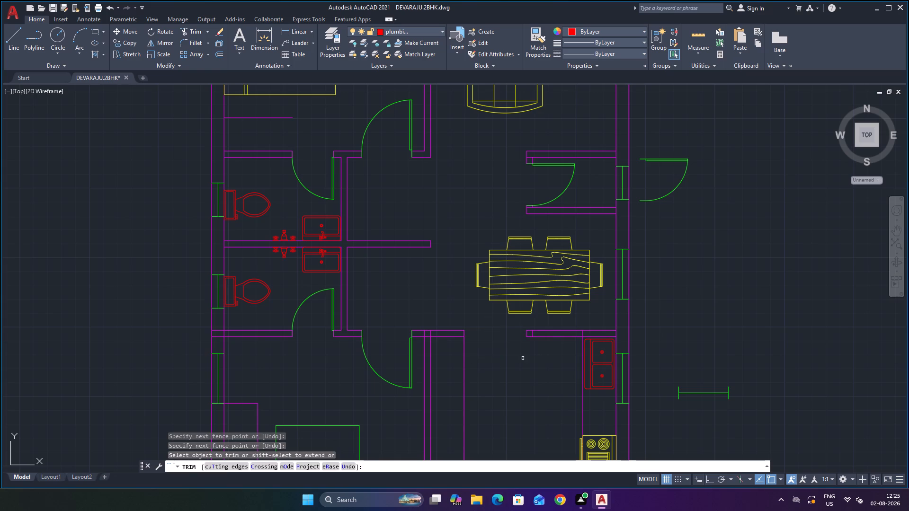
# Trim the short wall stub between the two cross lines at the kitchen opening and remove its leftover outer end line.
pyautogui.scroll(1, 517, 336)
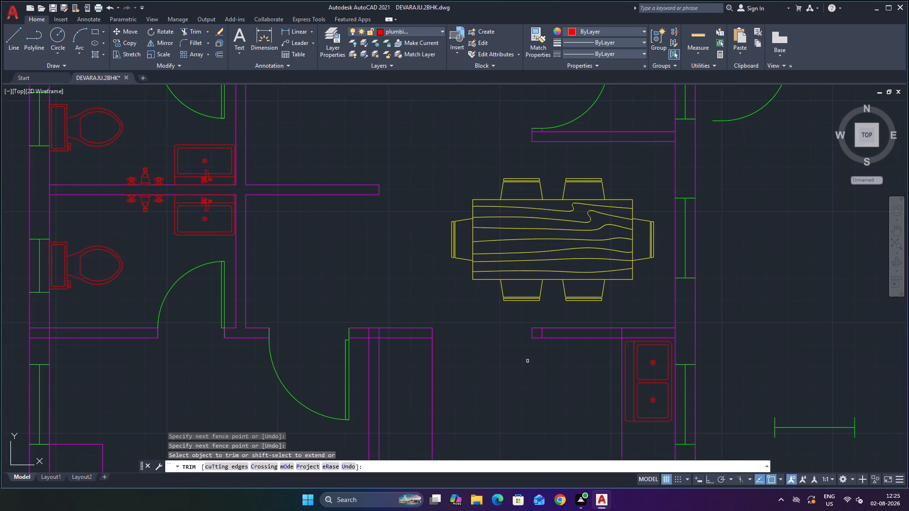
pyautogui.scroll(1, 528, 358)
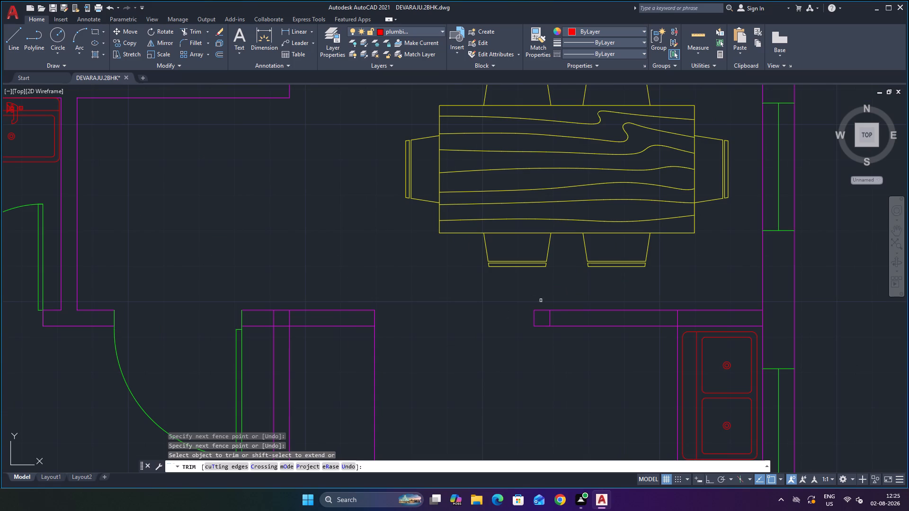
pyautogui.click(541, 300)
pyautogui.click(541, 336)
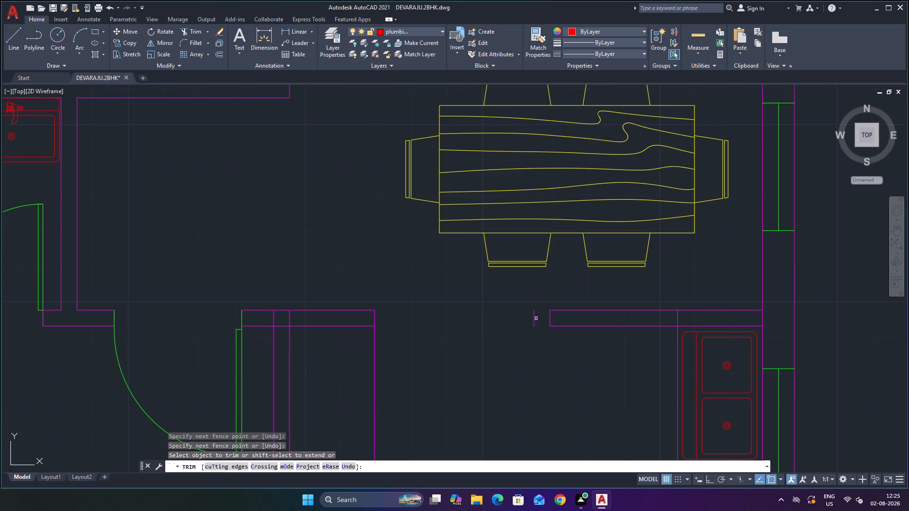
pyautogui.click(534, 320)
pyautogui.scroll(-4, 523, 324)
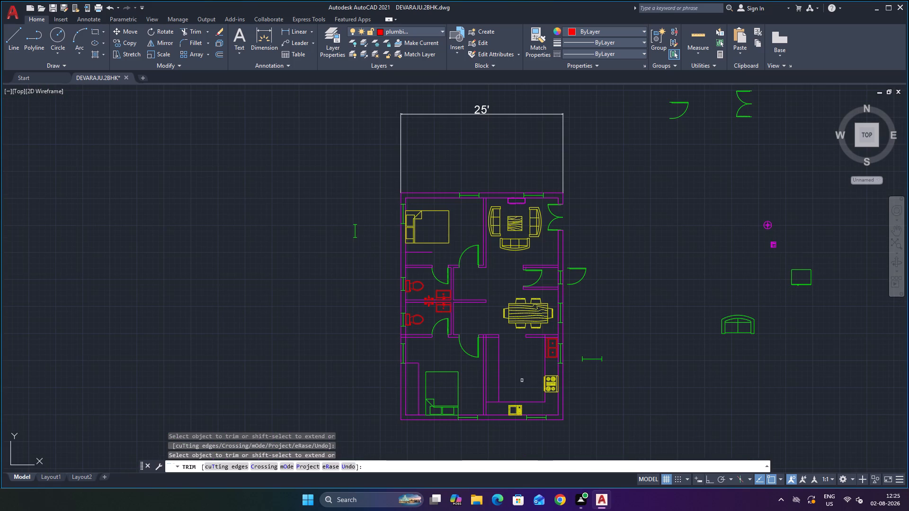
pyautogui.scroll(1, 538, 372)
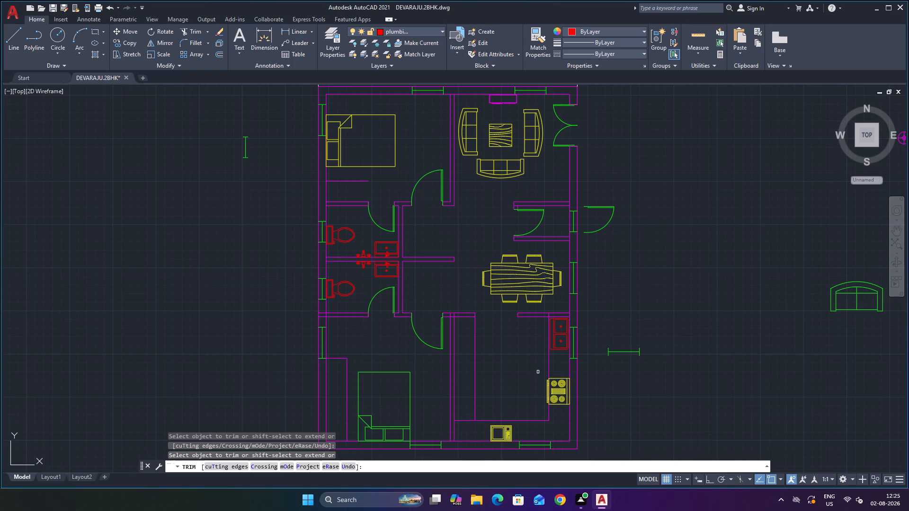
pyautogui.scroll(-3, 556, 353)
pyautogui.scroll(2, 590, 388)
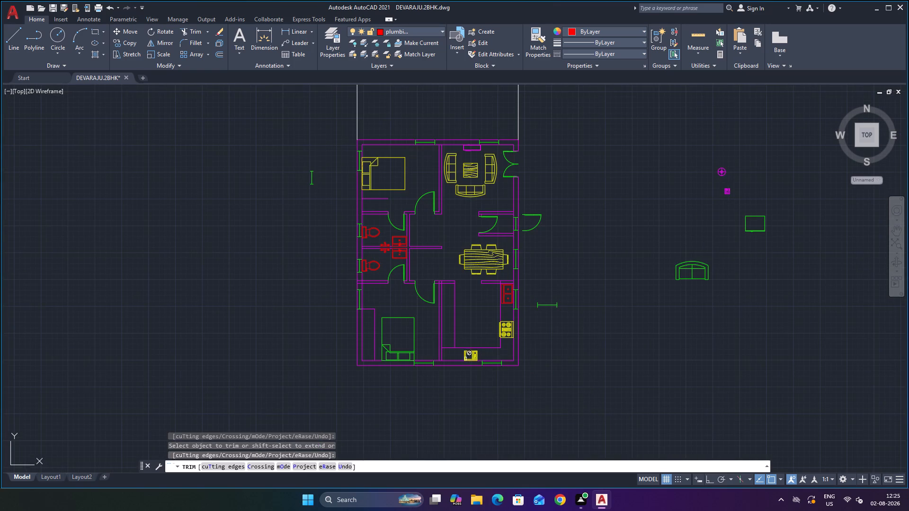
pyautogui.scroll(2, 464, 358)
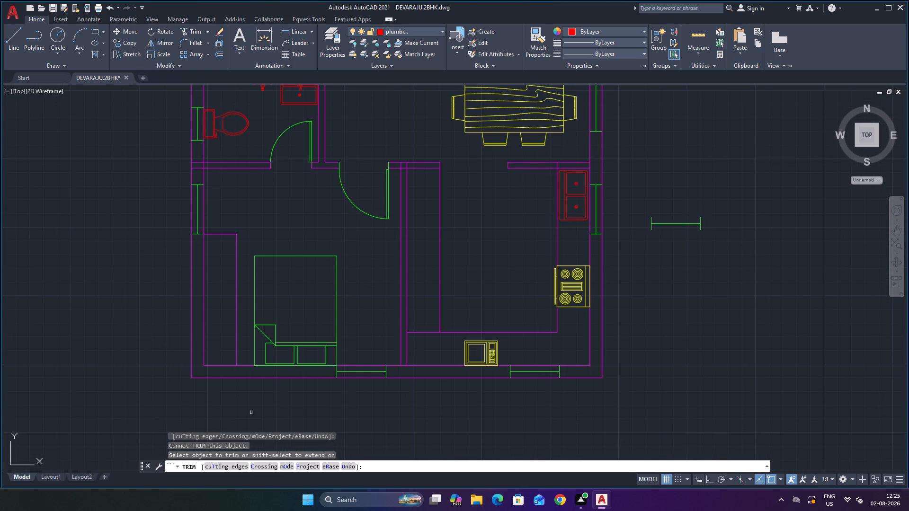
pyautogui.scroll(-1, 723, 315)
pyautogui.press('Escape')
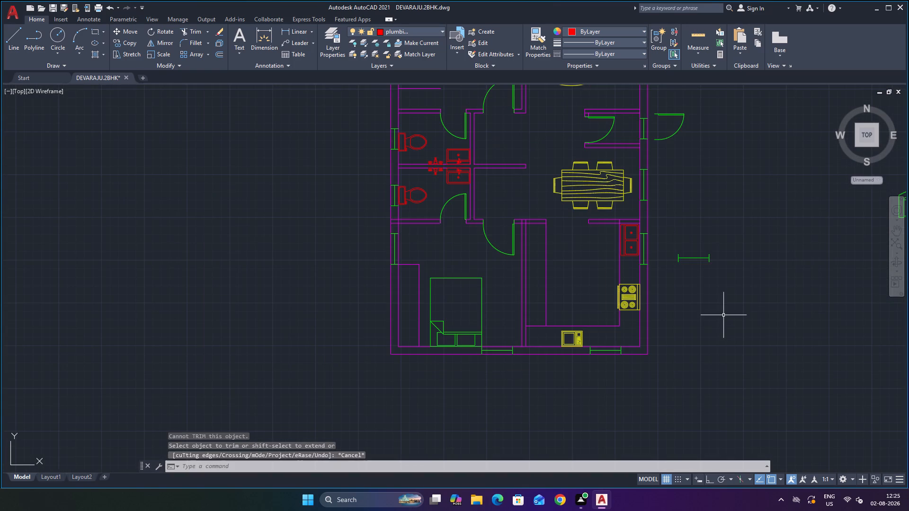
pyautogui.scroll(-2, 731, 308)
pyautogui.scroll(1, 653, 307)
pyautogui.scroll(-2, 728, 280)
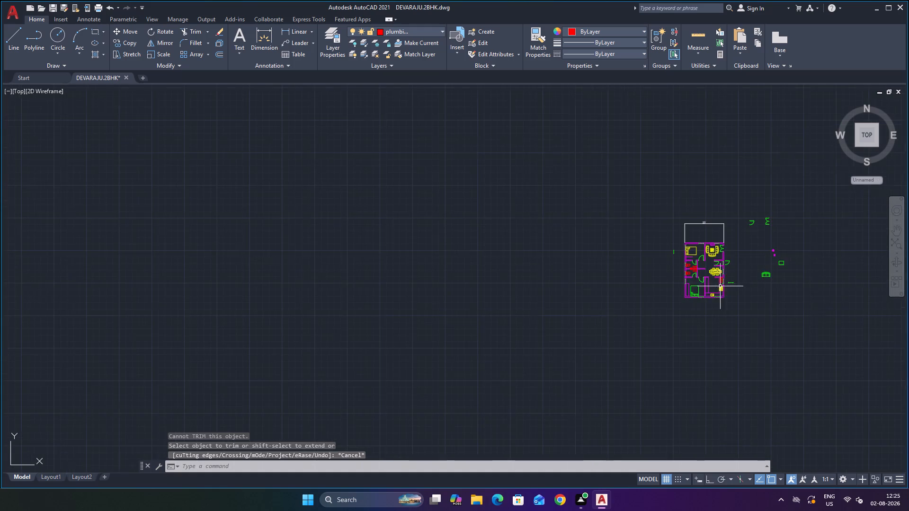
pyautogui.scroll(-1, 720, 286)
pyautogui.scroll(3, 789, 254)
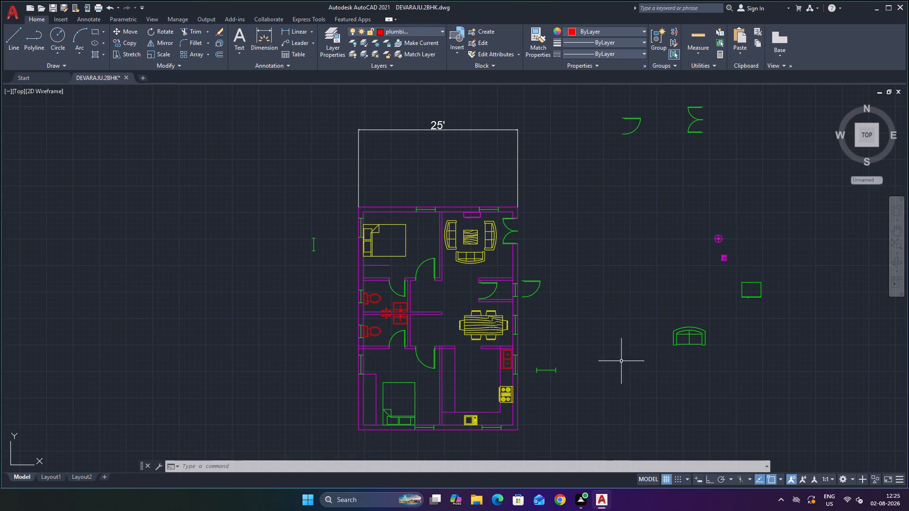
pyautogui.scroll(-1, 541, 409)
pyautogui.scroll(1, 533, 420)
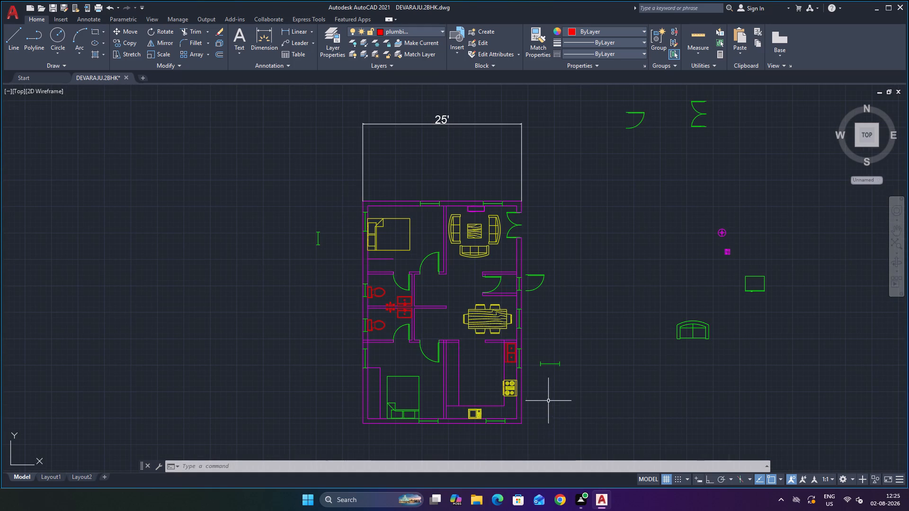
# Create a new layer named kitchen stove in the layer properties.
pyautogui.scroll(-1, 520, 388)
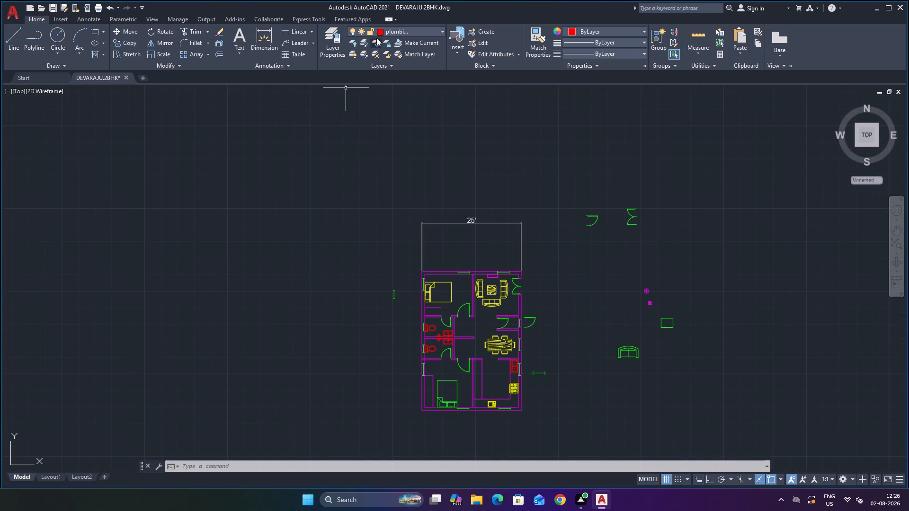
pyautogui.click(415, 33)
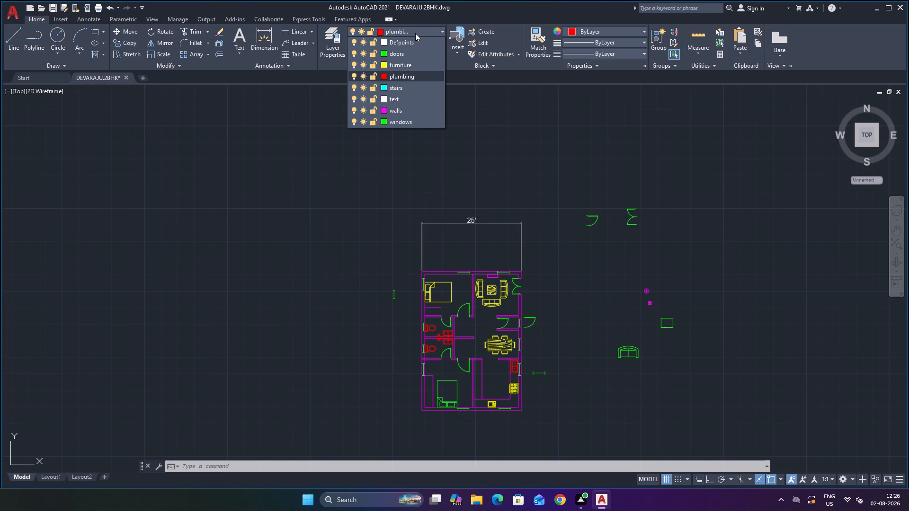
pyautogui.click(338, 48)
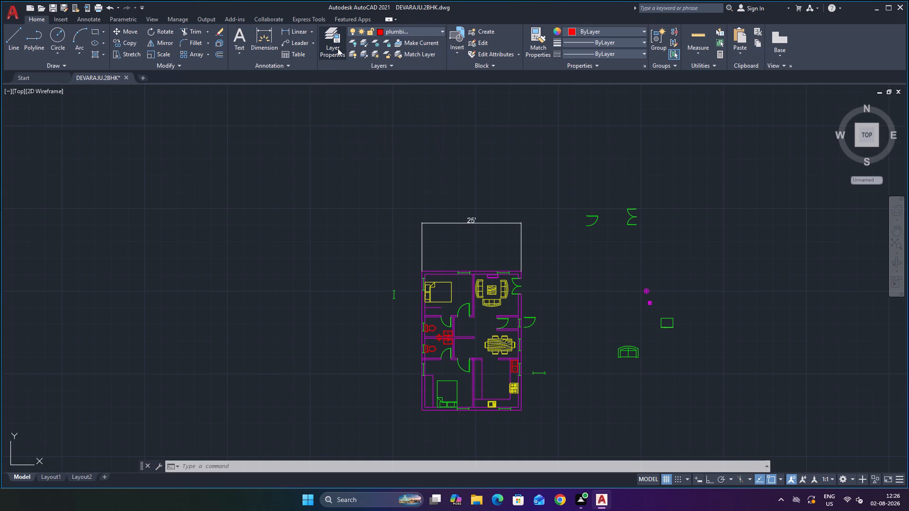
pyautogui.click(338, 48)
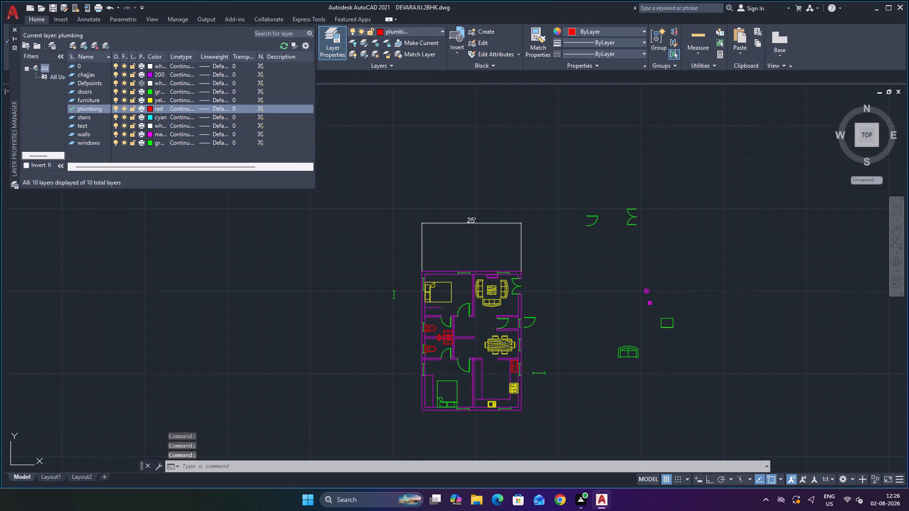
pyautogui.click(72, 45)
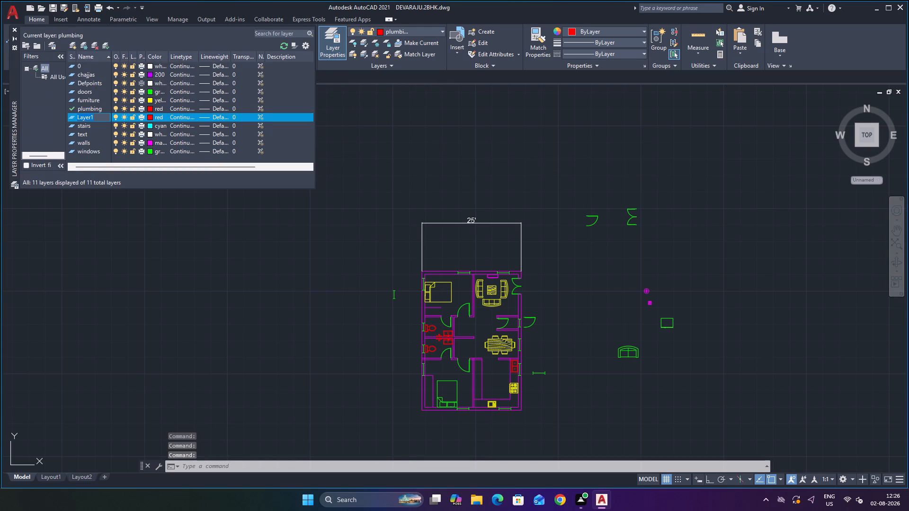
pyautogui.press('BackSpace')
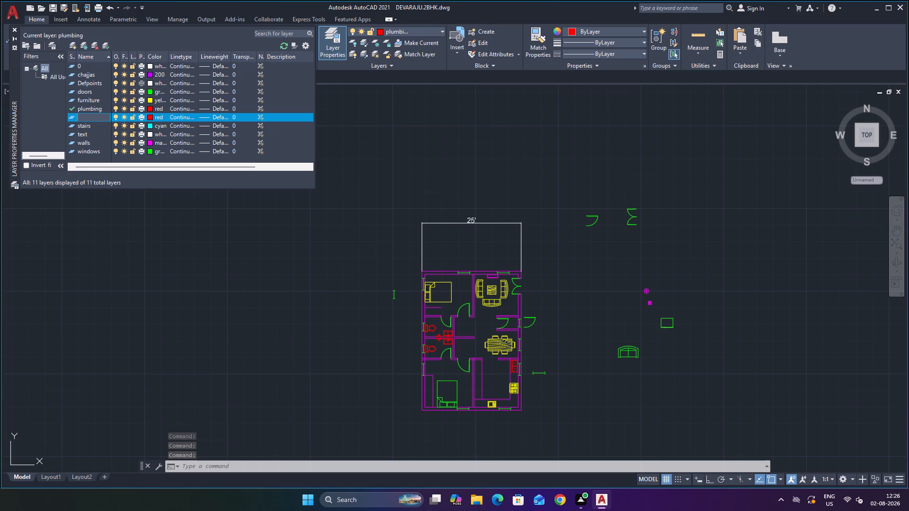
pyautogui.write('KITE')
pyautogui.press('BackSpace')
pyautogui.press('BackSpace')
pyautogui.press('BackSpace')
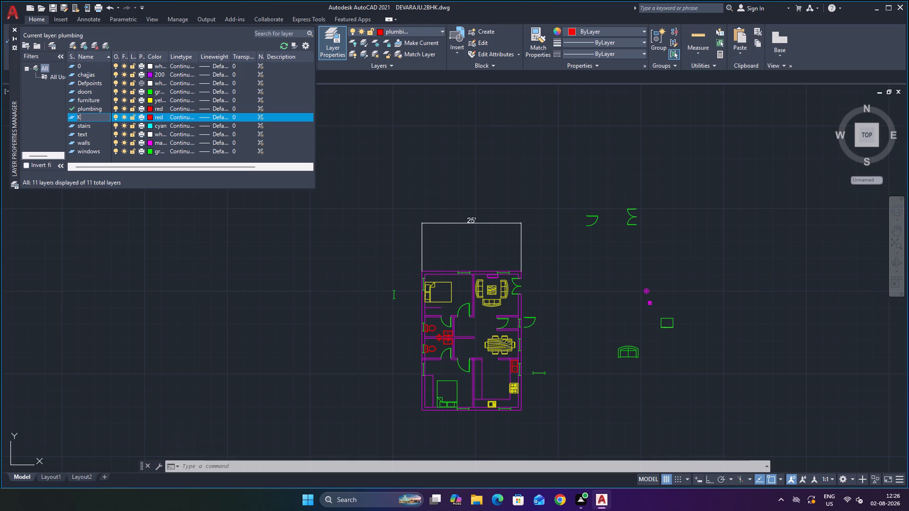
pyautogui.press('BackSpace')
pyautogui.write('kitechn')
pyautogui.press('BackSpace')
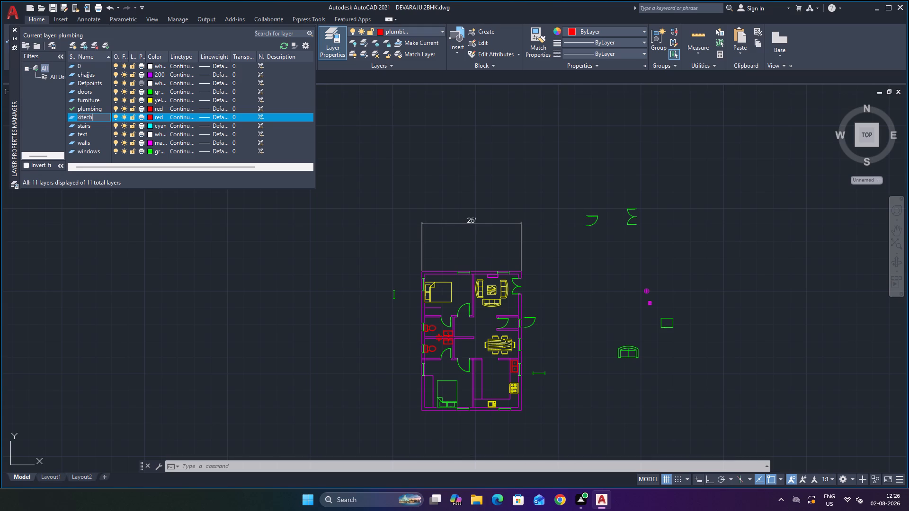
pyautogui.press('BackSpace')
pyautogui.press('BackSpace')
pyautogui.press('BackSpace')
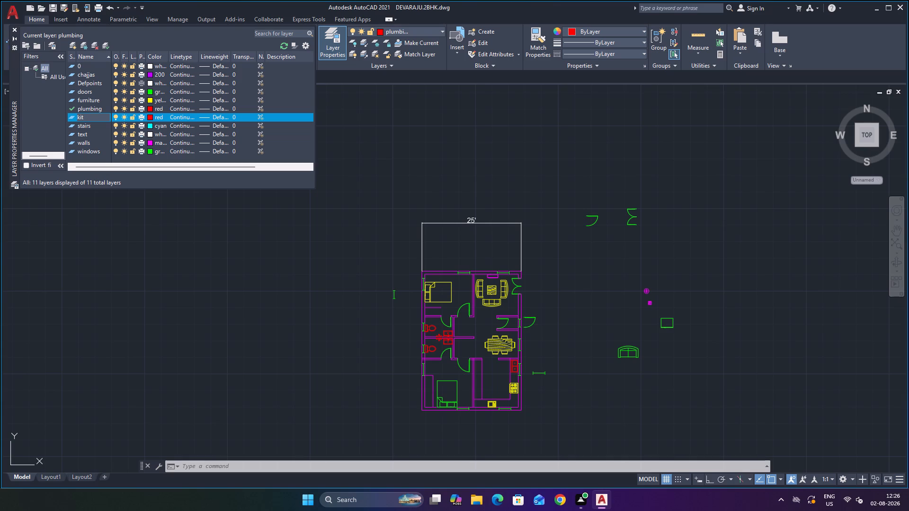
pyautogui.write('chen')
pyautogui.press('space')
pyautogui.write('ston')
pyautogui.press('BackSpace')
pyautogui.write('ve')
pyautogui.press('BackSpace')
pyautogui.press('BackSpace')
pyautogui.press('BackSpace')
pyautogui.press('BackSpace')
pyautogui.press('BackSpace')
pyautogui.press('p')
pyautogui.press('BackSpace')
pyautogui.press('c')
pyautogui.write('iik')
pyautogui.press('BackSpace')
pyautogui.press('BackSpace')
pyautogui.press('BackSpace')
pyautogui.write('ooking')
pyautogui.press('BackSpace')
pyautogui.press('BackSpace')
pyautogui.press('BackSpace')
pyautogui.press('BackSpace')
pyautogui.press('BackSpace')
pyautogui.press('BackSpace')
pyautogui.press('BackSpace')
pyautogui.write('stove')
pyautogui.click(448, 180)
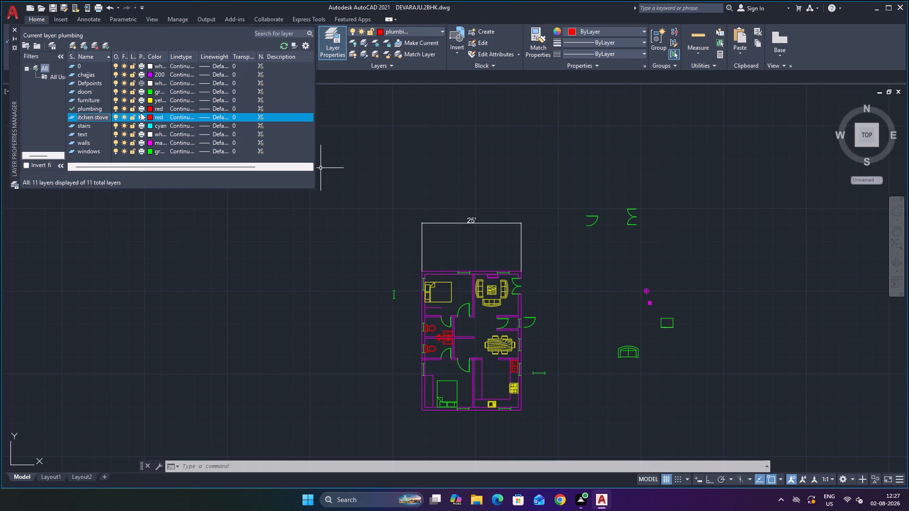
# Set the kitchen stove layer's colour to blue.
pyautogui.click(150, 117)
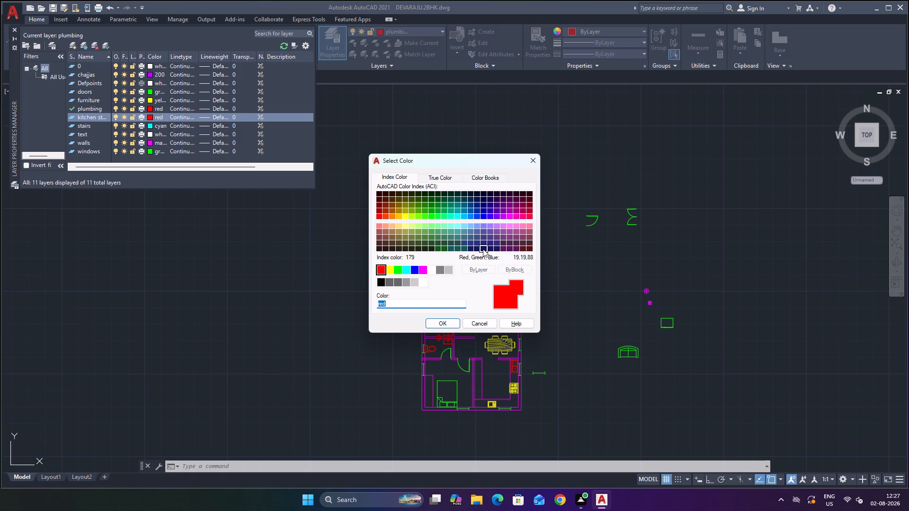
pyautogui.click(417, 271)
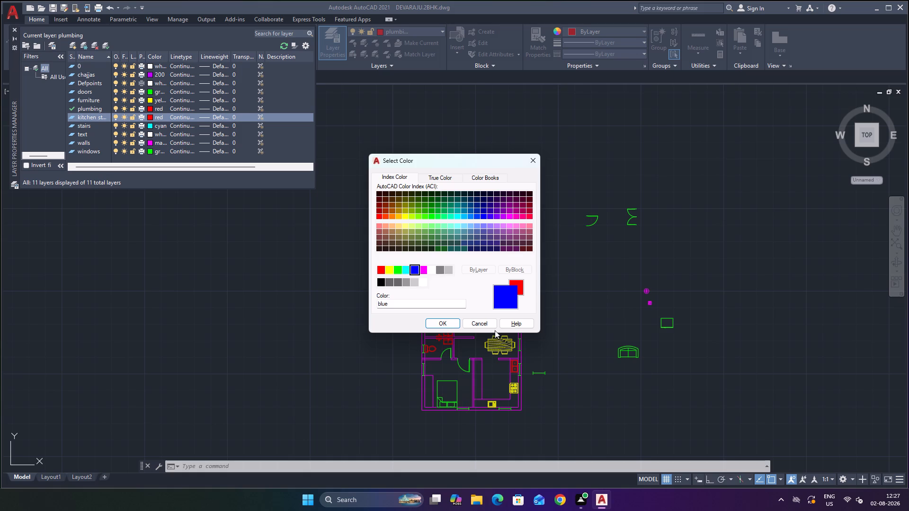
pyautogui.click(440, 323)
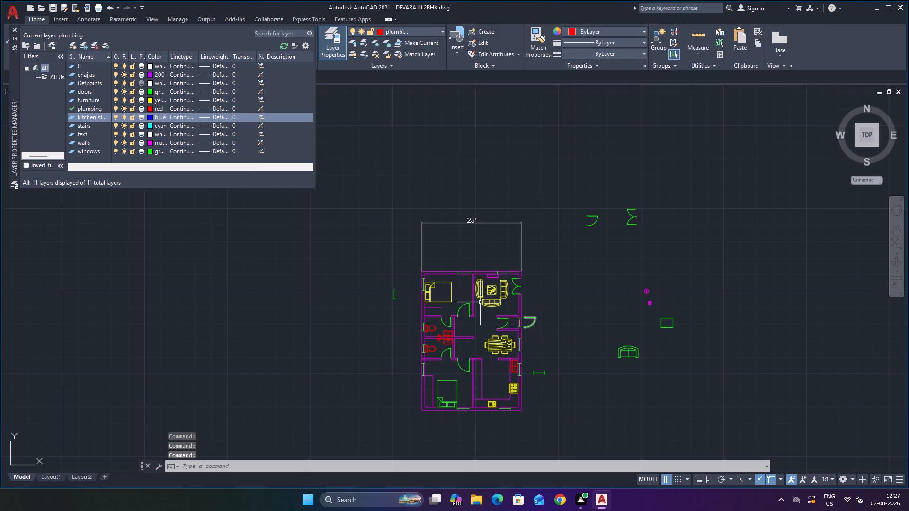
# Select the stove on the kitchen counter and reapply blue as the kitchen stove layer's colour.
pyautogui.click(517, 387)
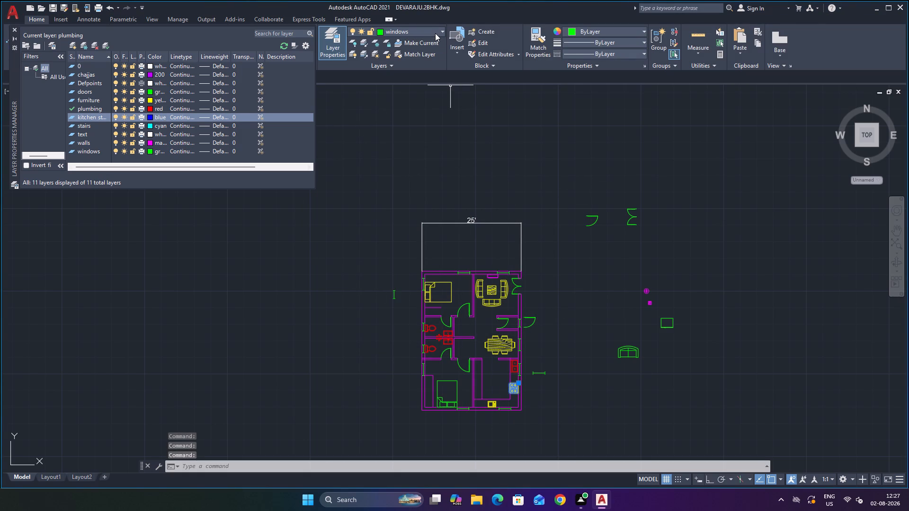
pyautogui.click(434, 28)
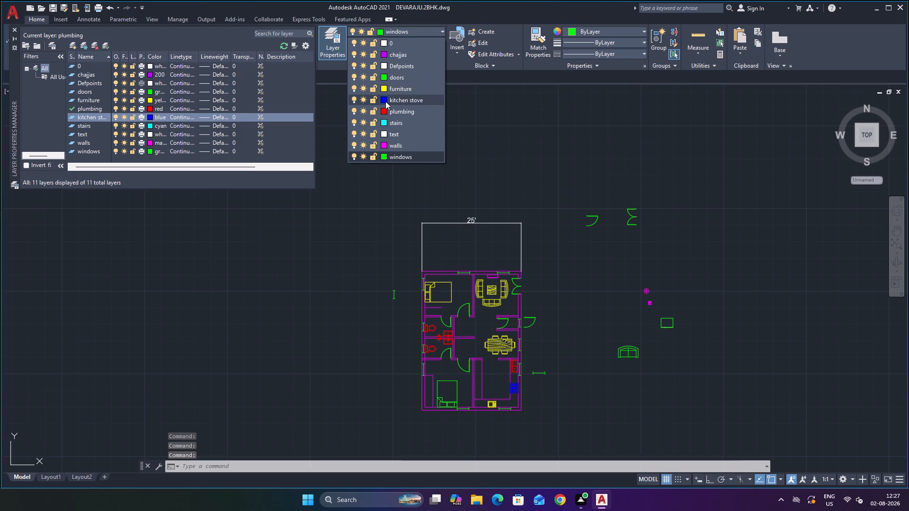
pyautogui.click(385, 101)
pyautogui.click(443, 318)
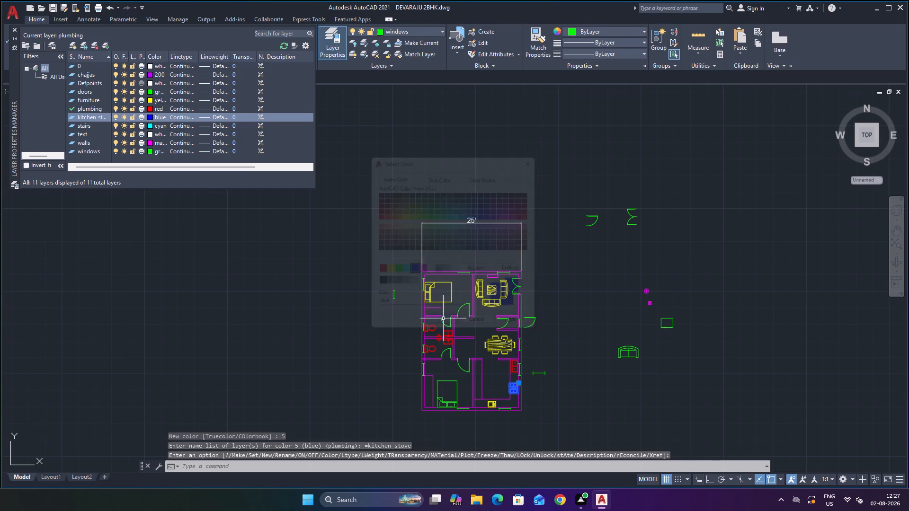
# Add the microwave on the lower kitchen counter to the selection, reapply blue as the kitchen stove layer's colour, and close the layer properties.
pyautogui.scroll(3, 520, 406)
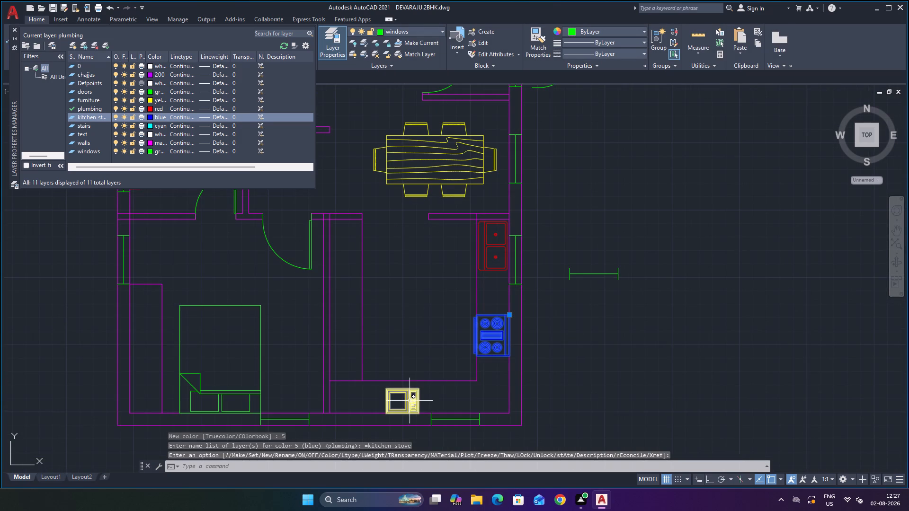
pyautogui.click(409, 403)
pyautogui.click(376, 34)
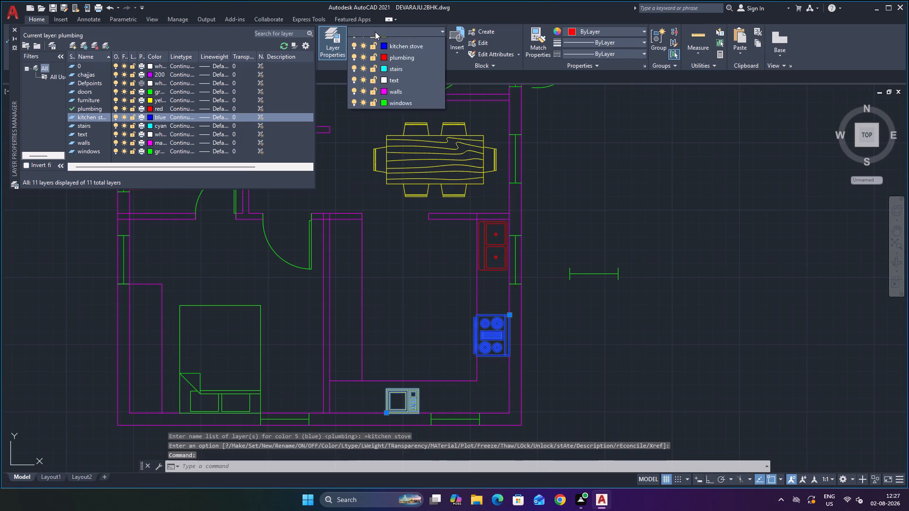
pyautogui.click(382, 100)
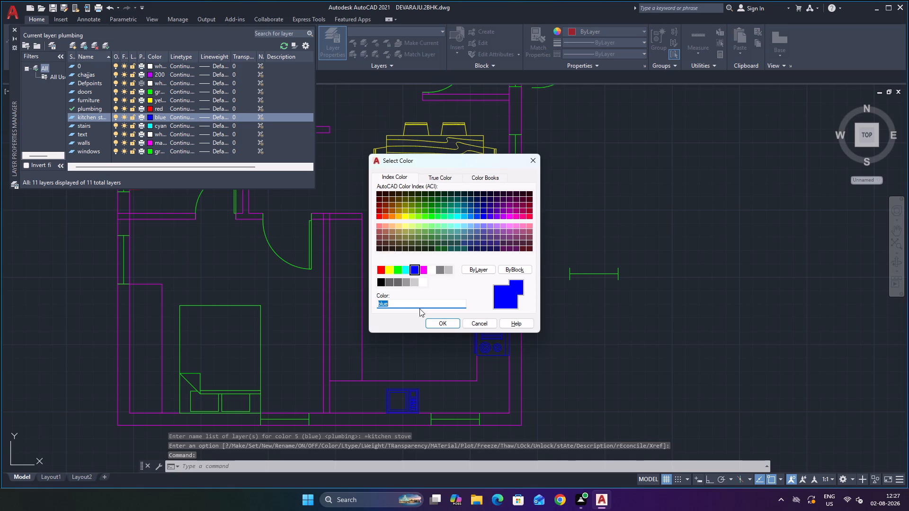
pyautogui.click(437, 320)
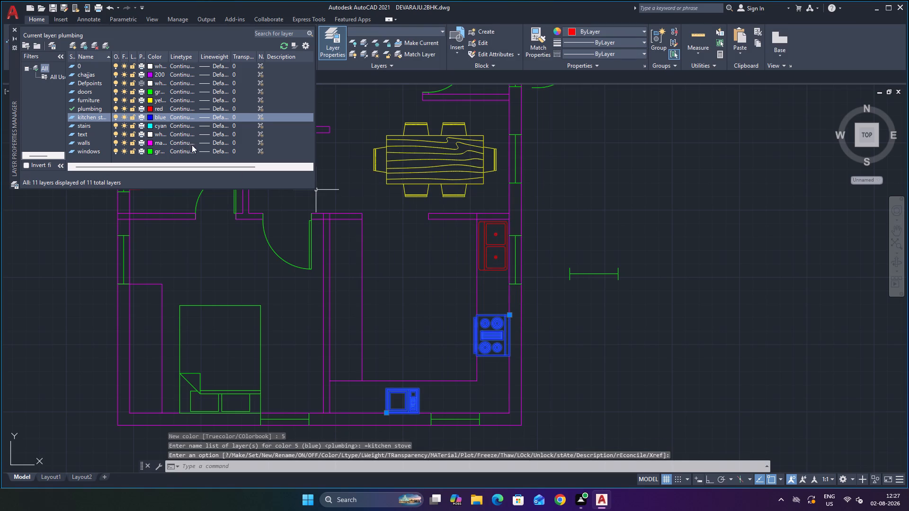
pyautogui.click(11, 29)
pyautogui.scroll(-3, 515, 271)
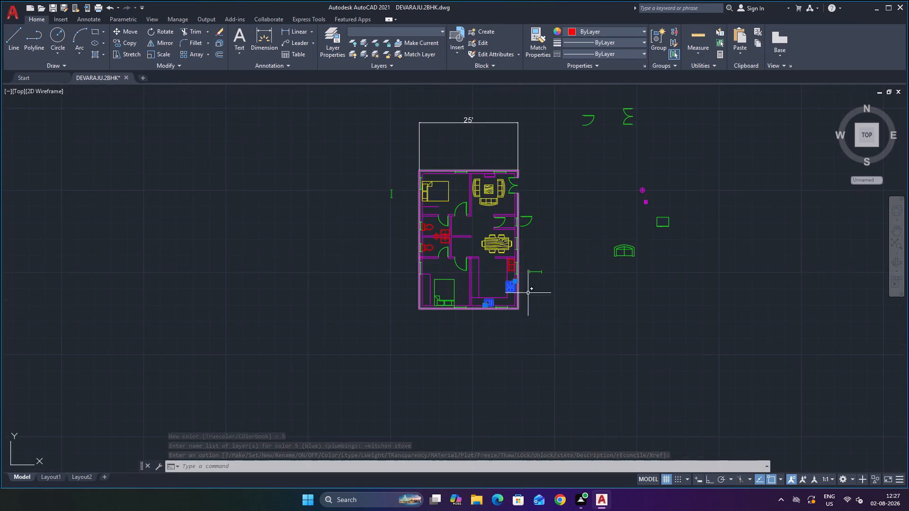
pyautogui.scroll(1, 565, 322)
pyautogui.press('Escape')
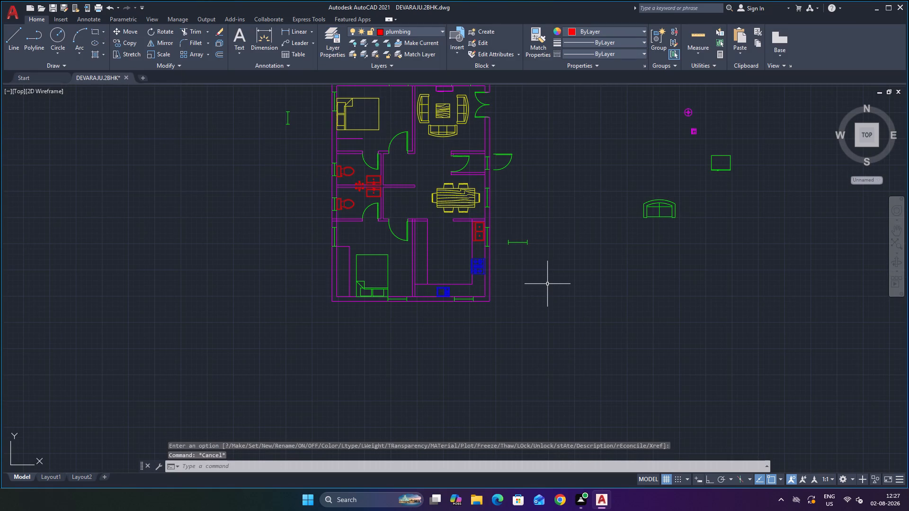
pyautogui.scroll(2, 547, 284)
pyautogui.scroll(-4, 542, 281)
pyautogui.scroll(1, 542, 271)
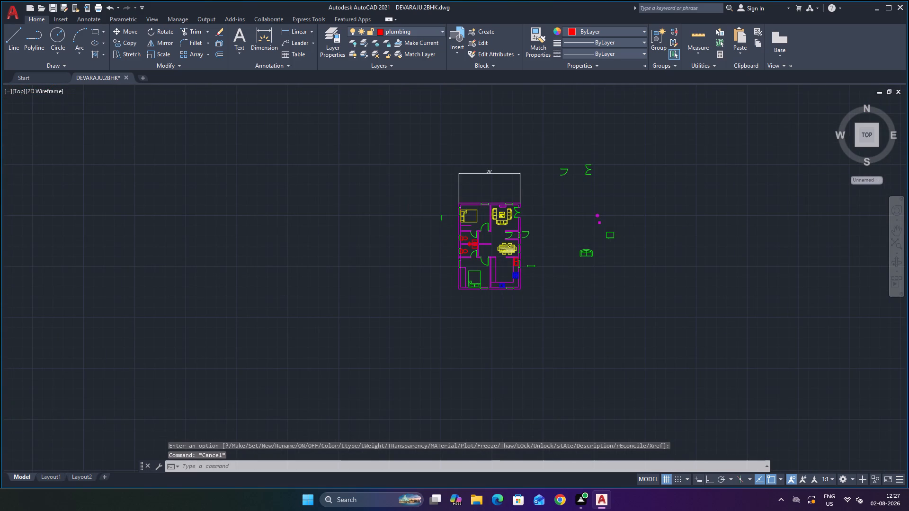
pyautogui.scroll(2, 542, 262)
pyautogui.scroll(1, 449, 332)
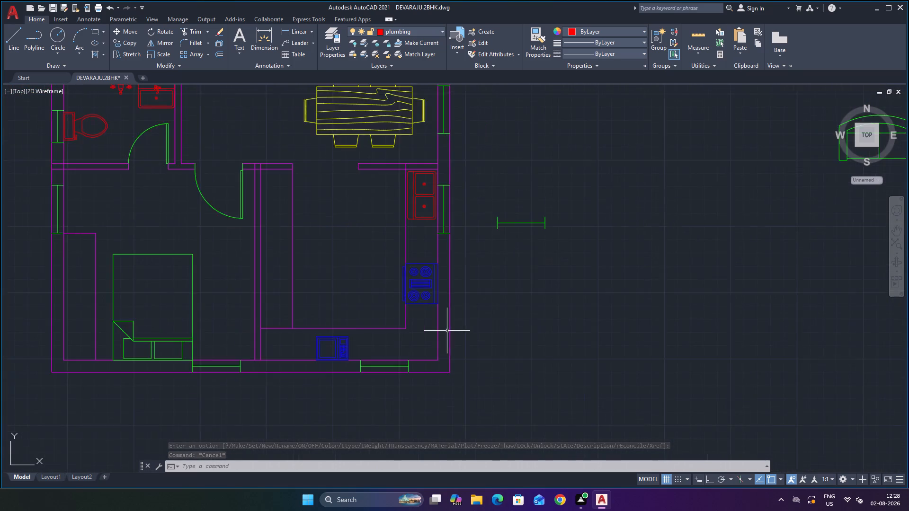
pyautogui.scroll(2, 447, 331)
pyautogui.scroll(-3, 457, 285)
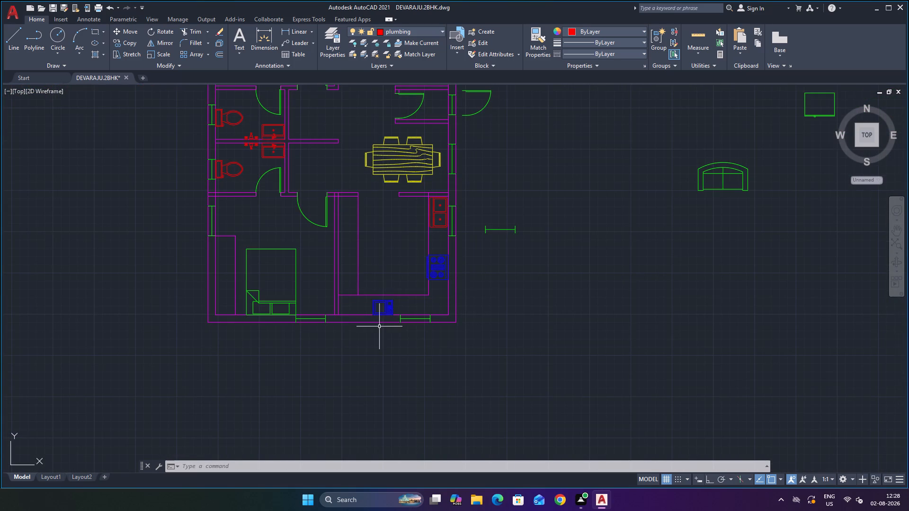
# Change the kitchen stove layer's colour to index colour 11.
pyautogui.scroll(4, 379, 326)
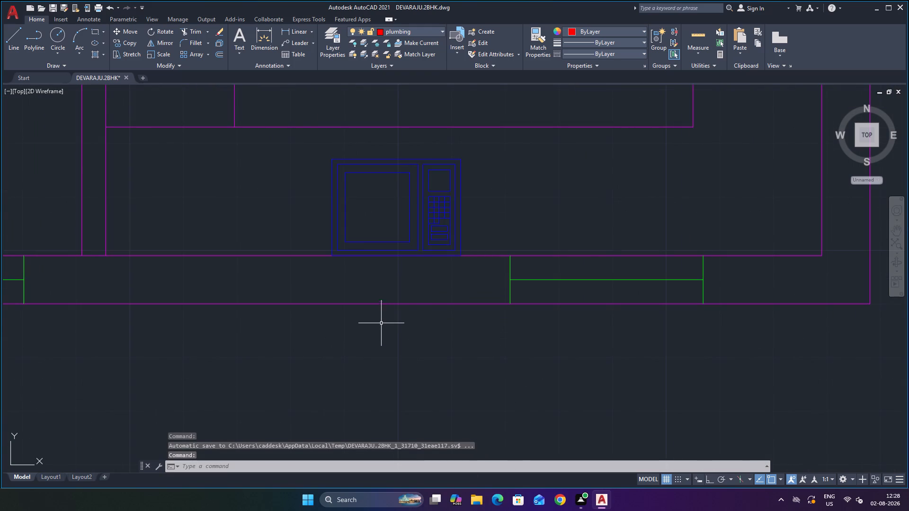
pyautogui.scroll(2, 427, 280)
pyautogui.scroll(-3, 427, 280)
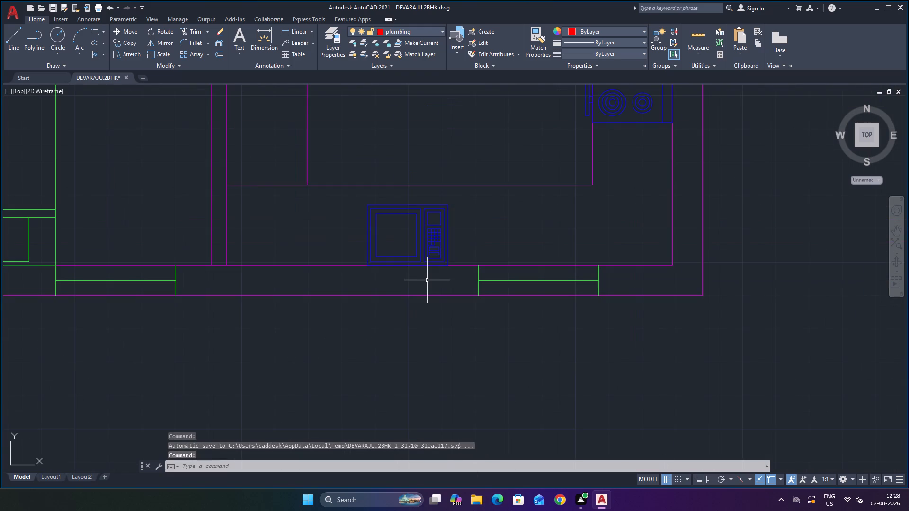
pyautogui.scroll(-4, 427, 280)
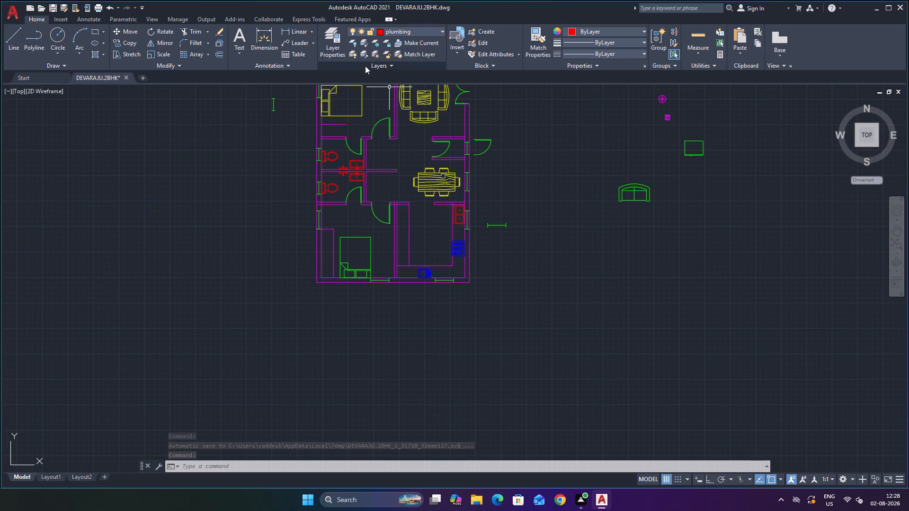
pyautogui.click(406, 32)
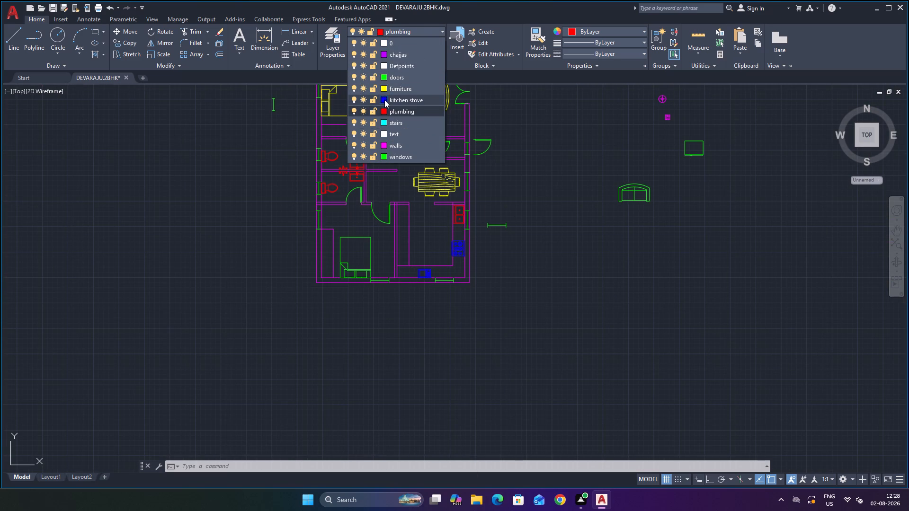
pyautogui.click(384, 100)
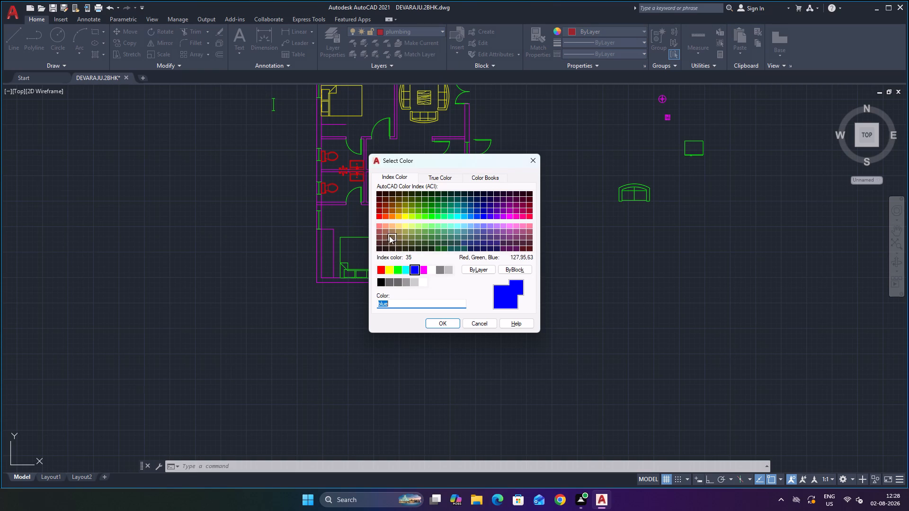
pyautogui.click(378, 227)
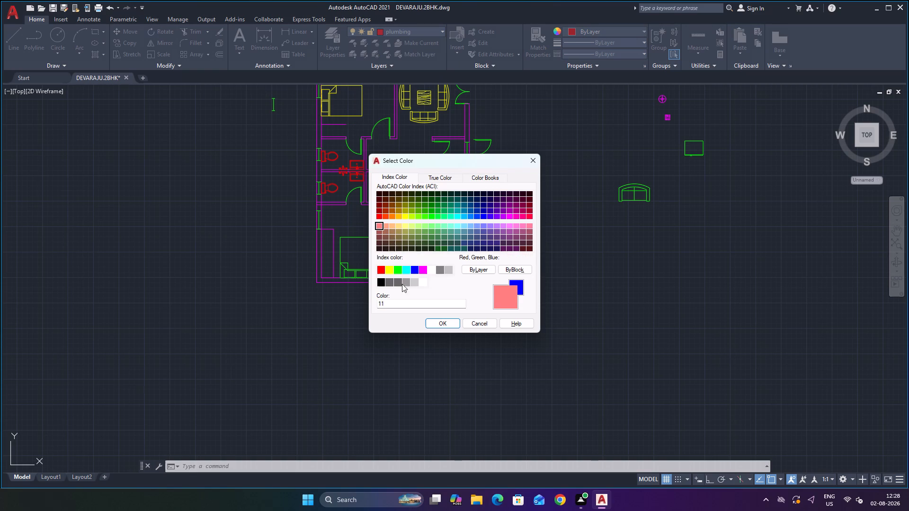
pyautogui.click(433, 323)
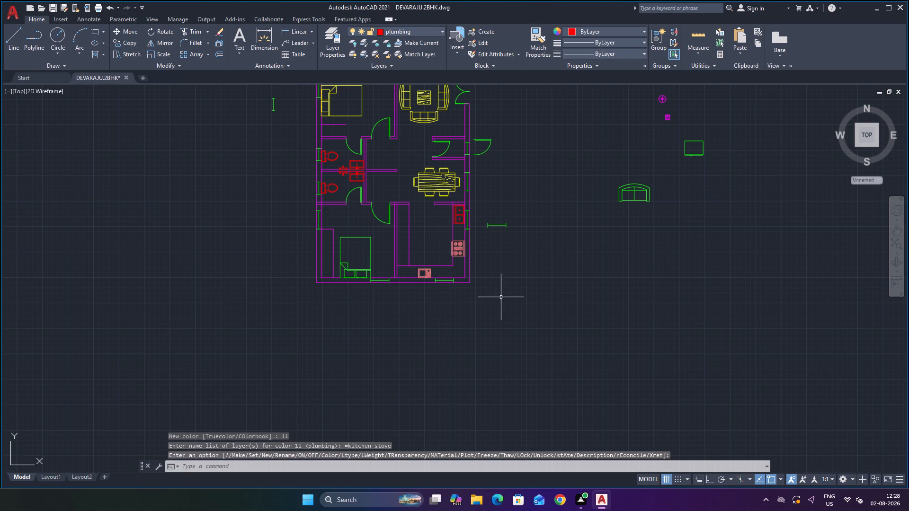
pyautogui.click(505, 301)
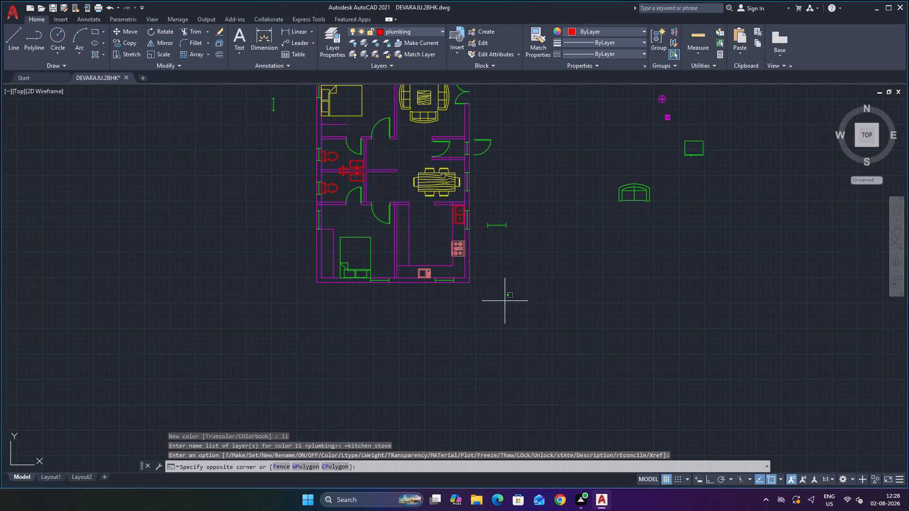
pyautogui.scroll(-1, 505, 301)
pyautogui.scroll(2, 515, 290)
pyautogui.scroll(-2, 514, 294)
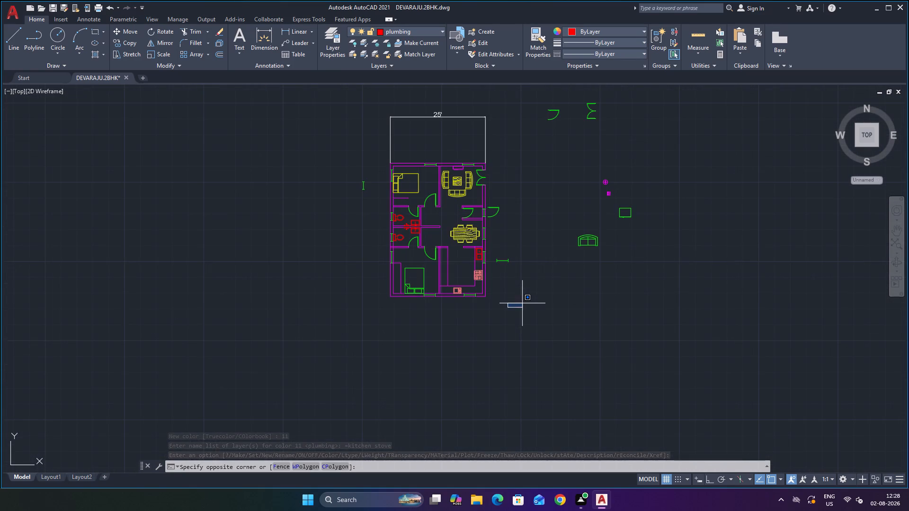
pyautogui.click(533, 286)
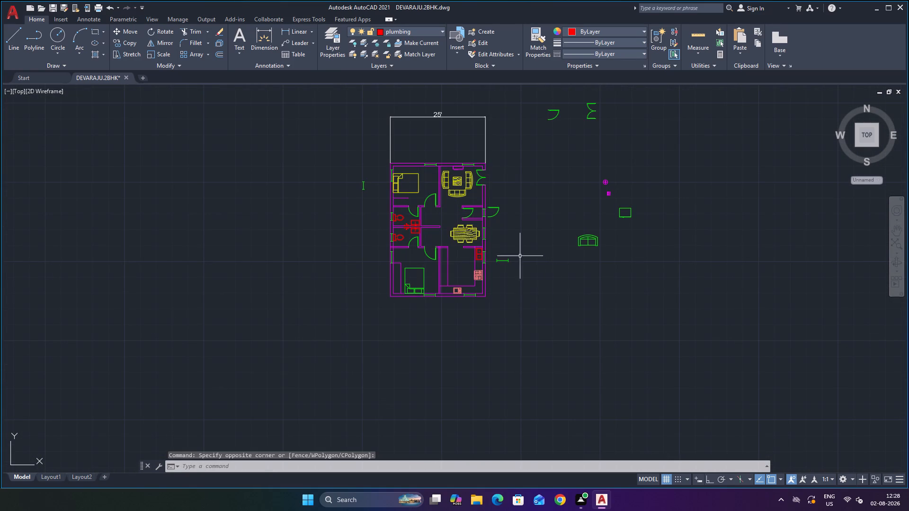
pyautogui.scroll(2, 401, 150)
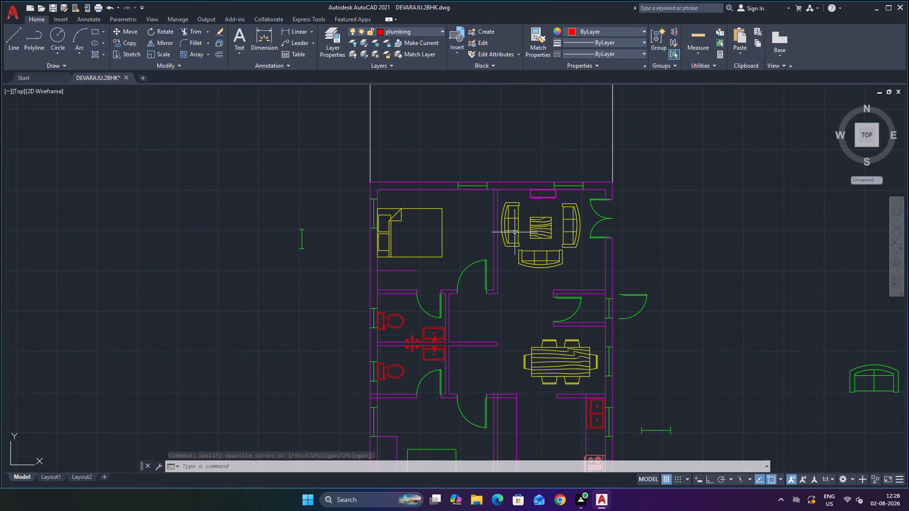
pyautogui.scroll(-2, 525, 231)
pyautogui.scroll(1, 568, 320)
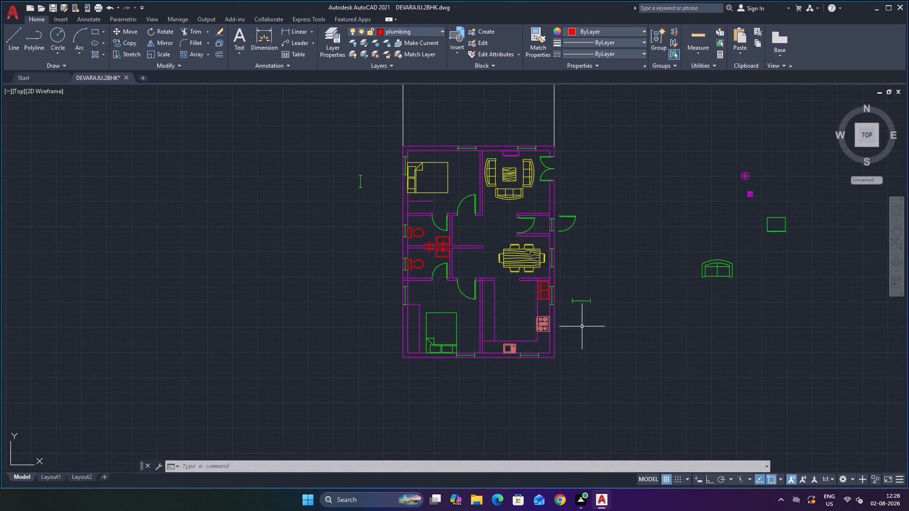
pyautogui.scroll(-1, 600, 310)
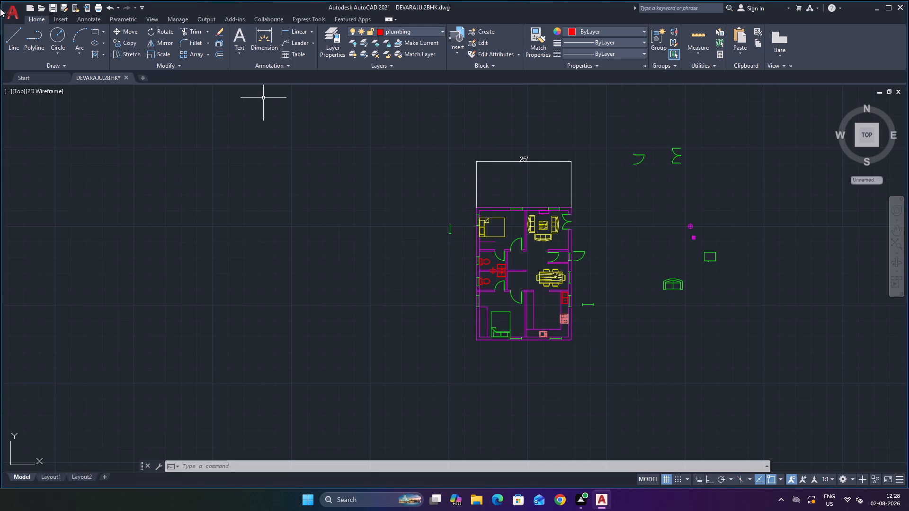
# Start the Line command and reapply magenta as the walls layer's colour while it is running.
pyautogui.click(14, 39)
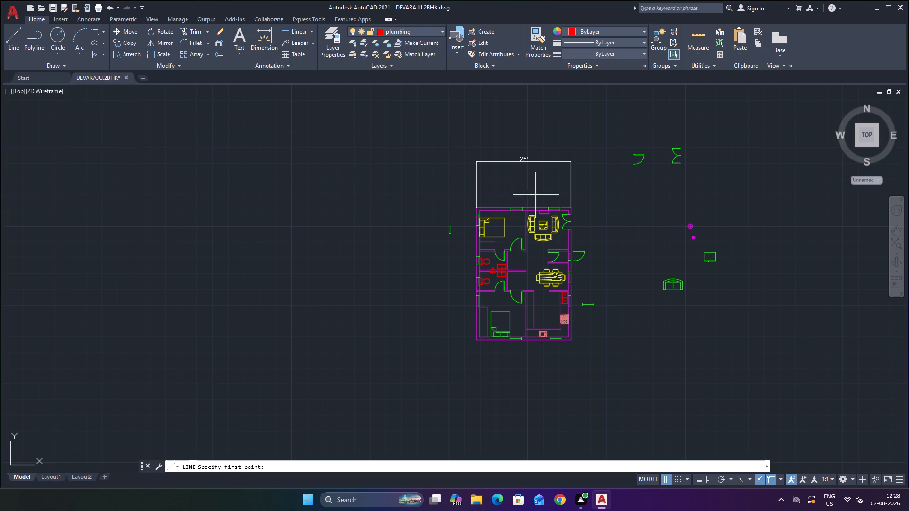
pyautogui.scroll(2, 538, 199)
pyautogui.scroll(2, 431, 340)
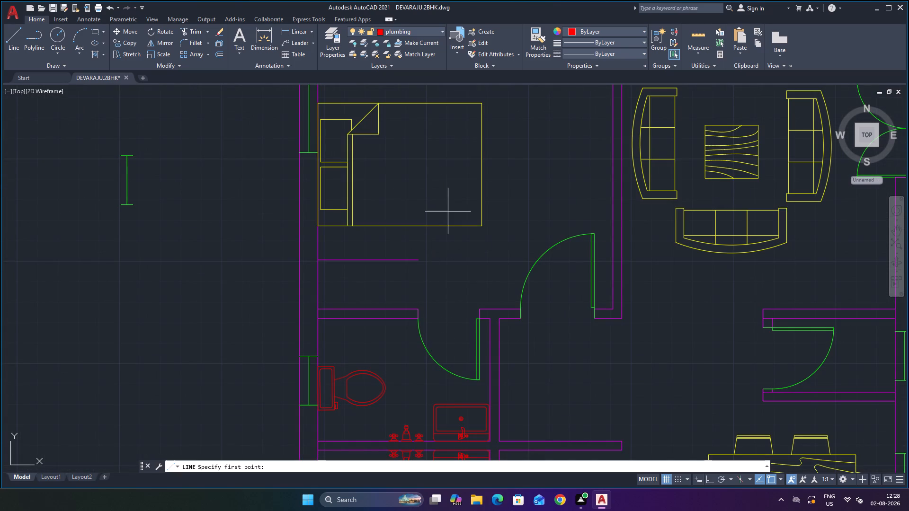
pyautogui.click(395, 31)
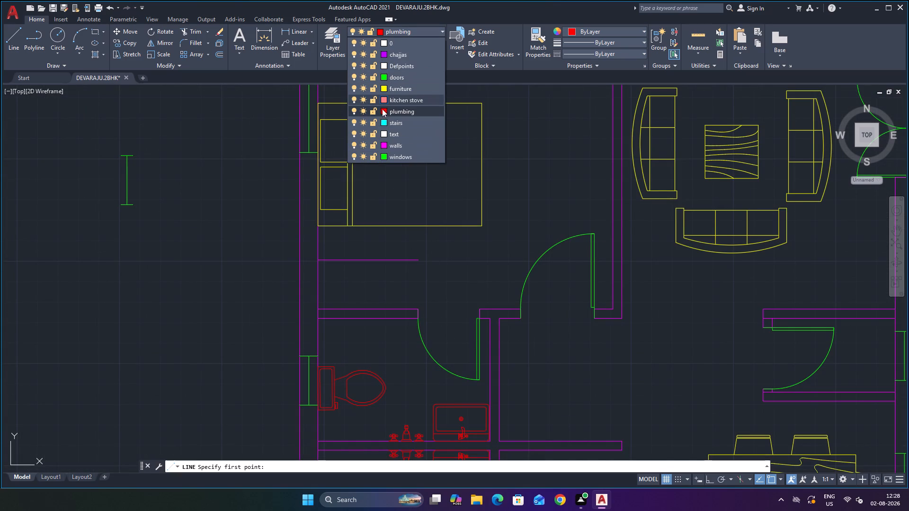
pyautogui.click(386, 145)
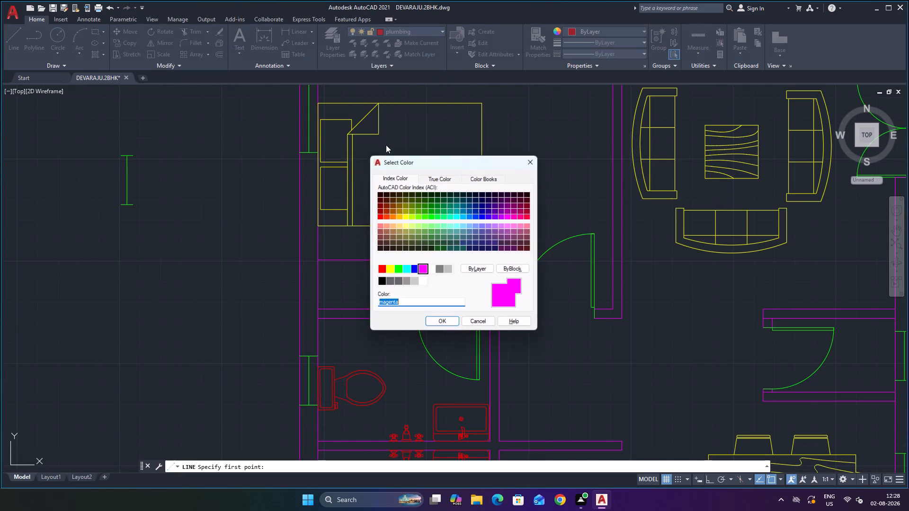
pyautogui.click(449, 322)
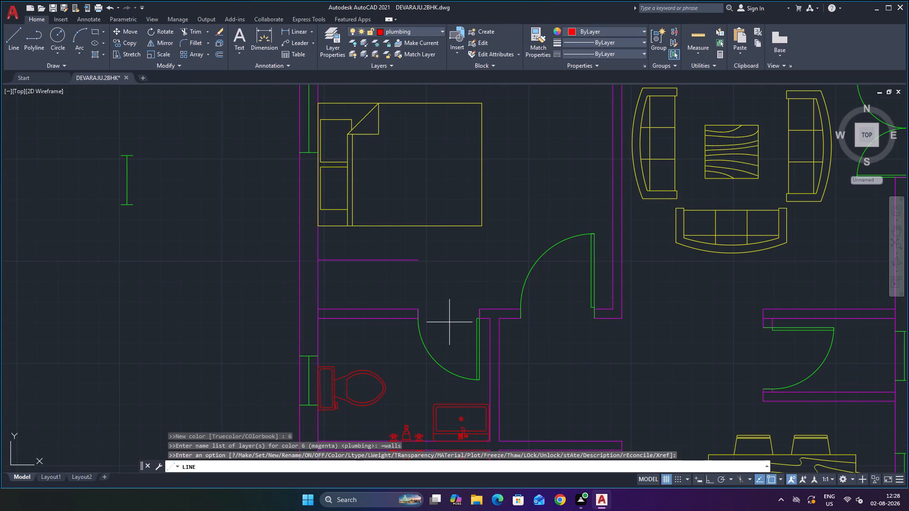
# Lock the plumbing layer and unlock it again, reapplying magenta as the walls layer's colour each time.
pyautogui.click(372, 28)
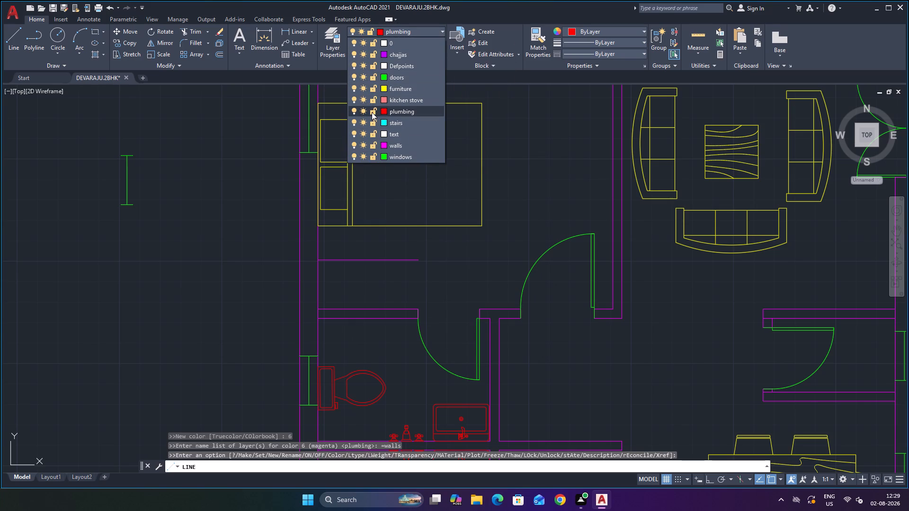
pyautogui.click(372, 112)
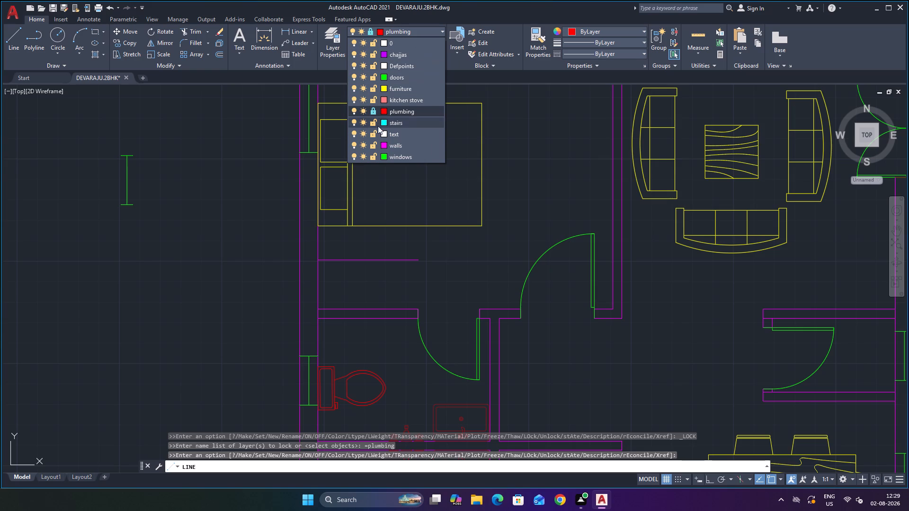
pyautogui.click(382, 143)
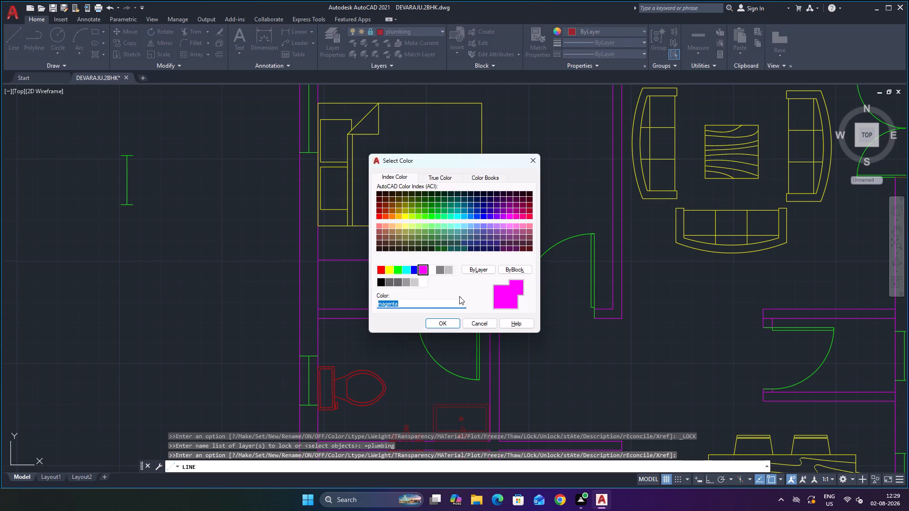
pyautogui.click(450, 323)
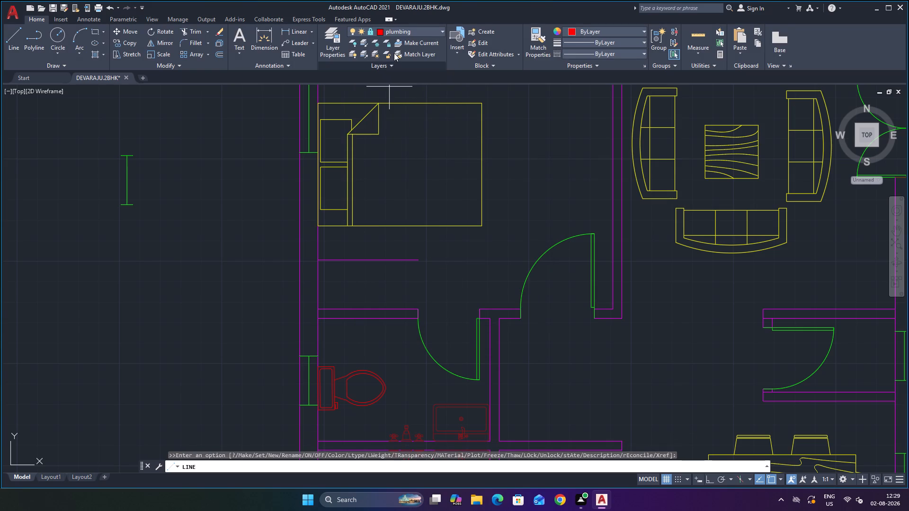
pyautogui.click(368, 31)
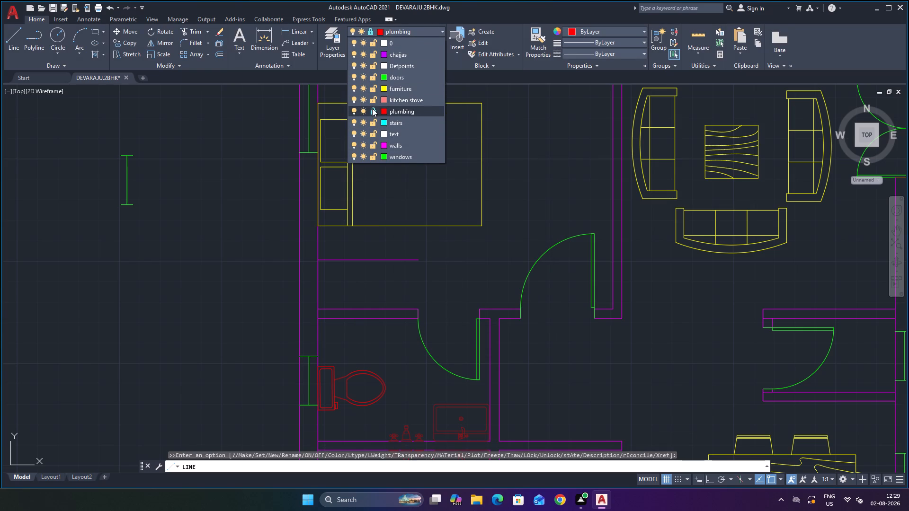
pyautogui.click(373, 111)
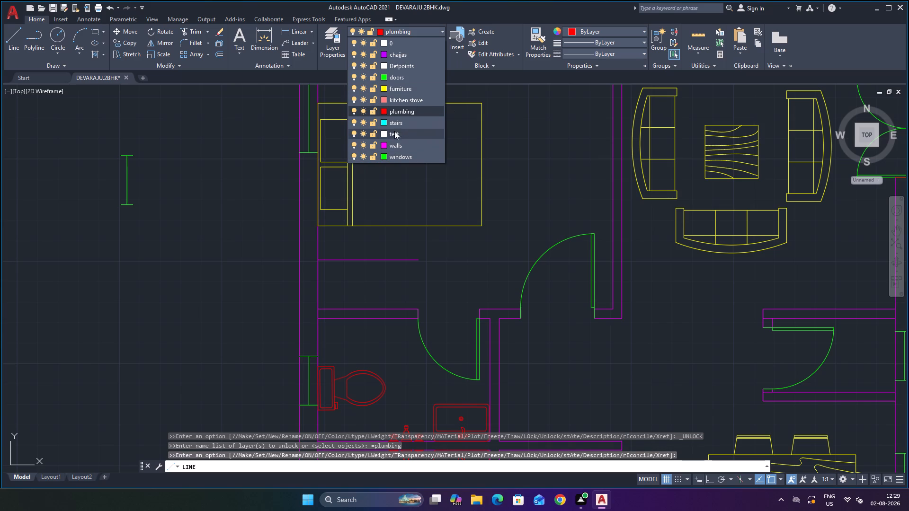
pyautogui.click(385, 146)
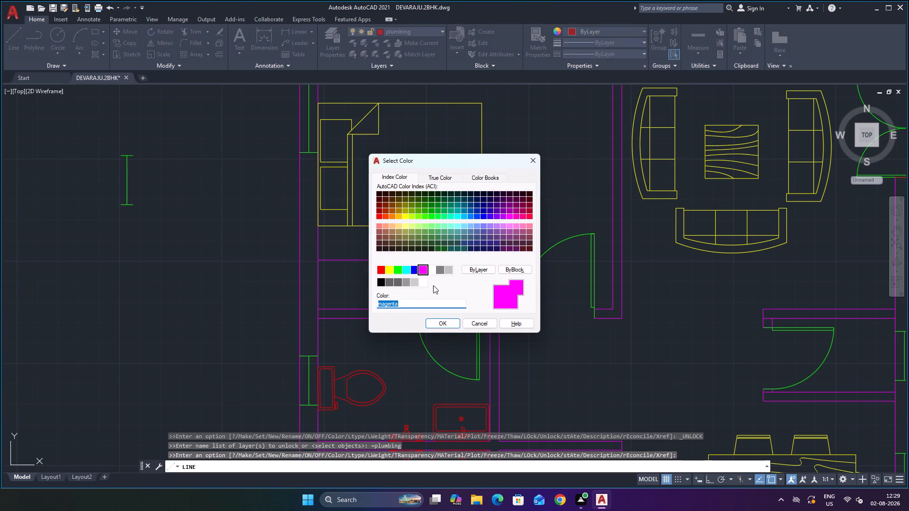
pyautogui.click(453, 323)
# Draw a line from the free end of the wall line below the yellow bed to the bathroom wall's end at the door and across its thickness.
pyautogui.scroll(-1, 409, 326)
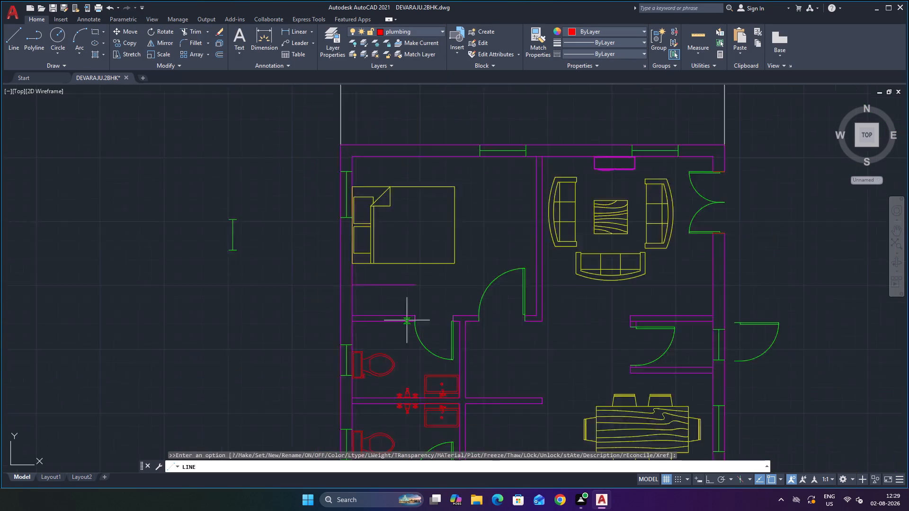
pyautogui.scroll(-2, 407, 320)
pyautogui.scroll(2, 415, 319)
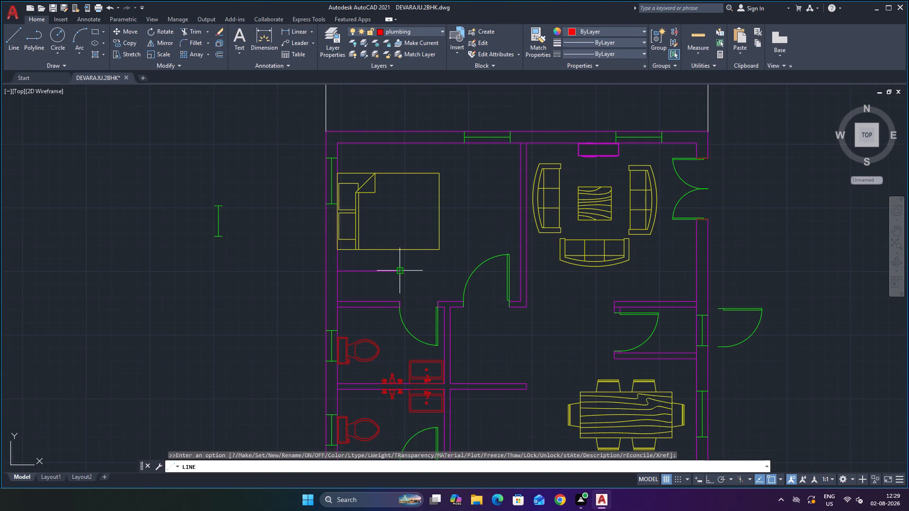
pyautogui.scroll(3, 401, 274)
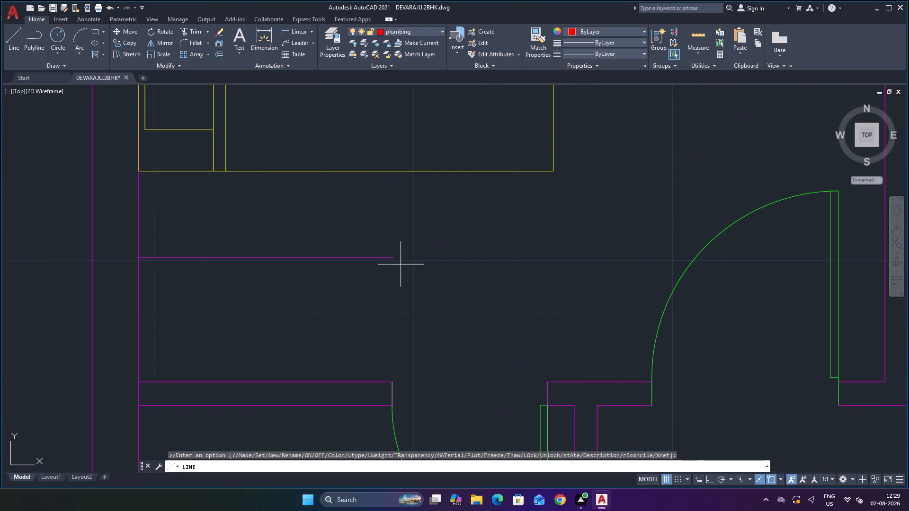
pyautogui.scroll(2, 403, 280)
pyautogui.scroll(-4, 410, 277)
pyautogui.scroll(1, 391, 347)
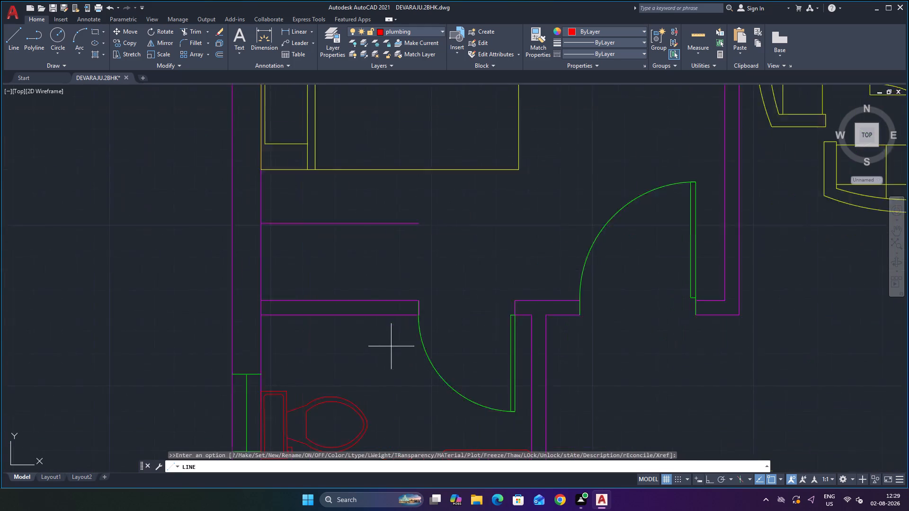
pyautogui.scroll(2, 391, 346)
pyautogui.scroll(2, 464, 268)
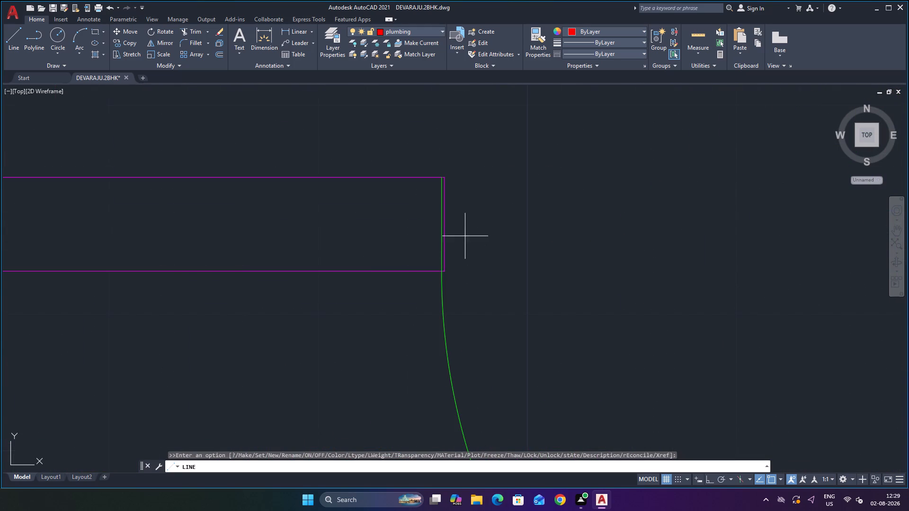
pyautogui.scroll(-4, 459, 230)
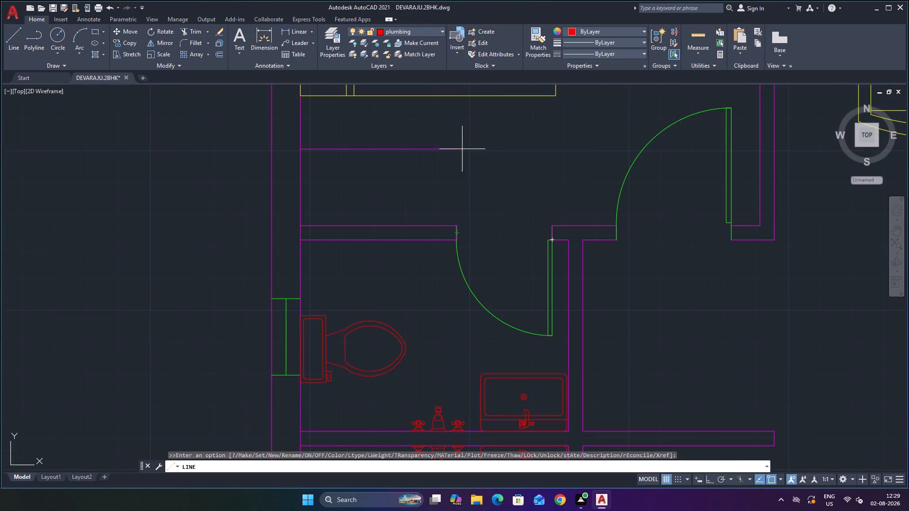
pyautogui.click(455, 149)
pyautogui.scroll(4, 456, 226)
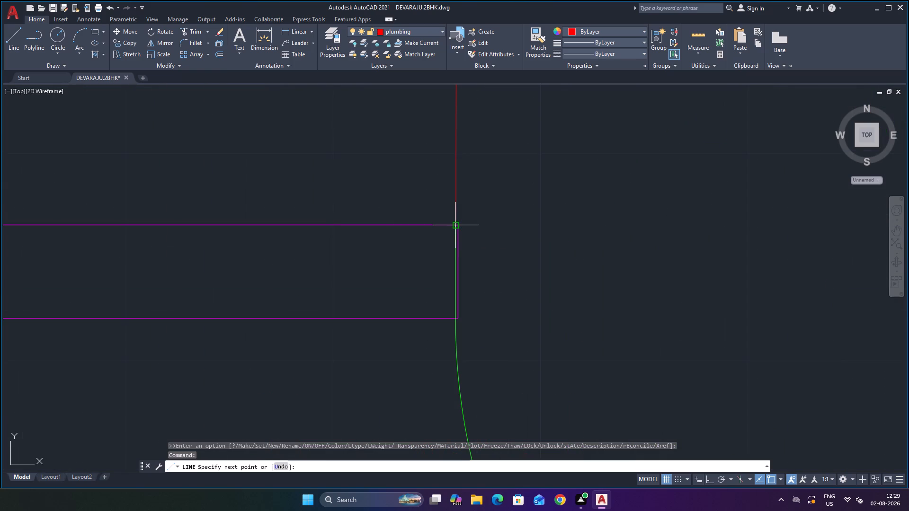
pyautogui.click(453, 227)
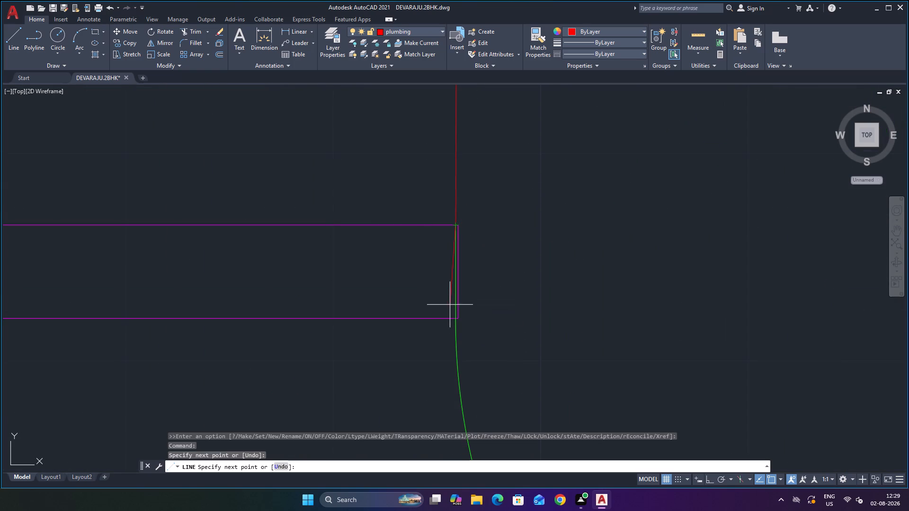
pyautogui.click(454, 321)
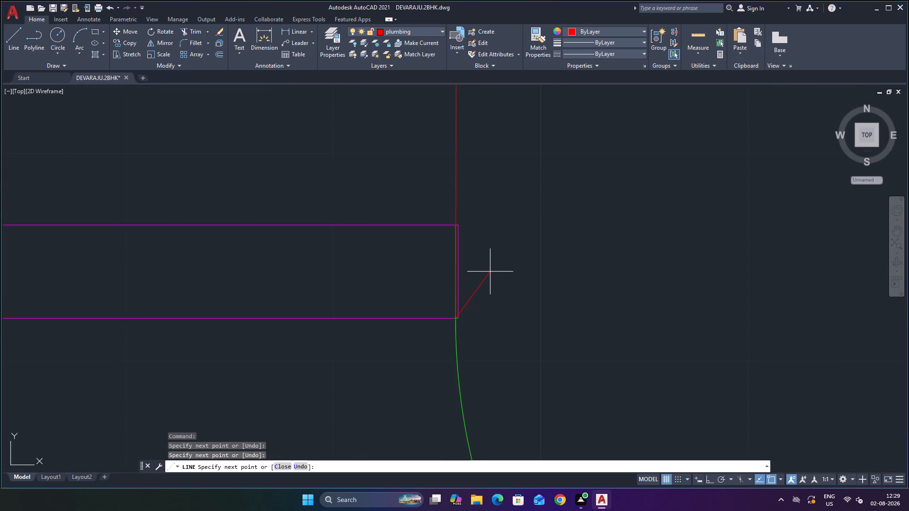
pyautogui.press('Escape')
pyautogui.scroll(2, 487, 230)
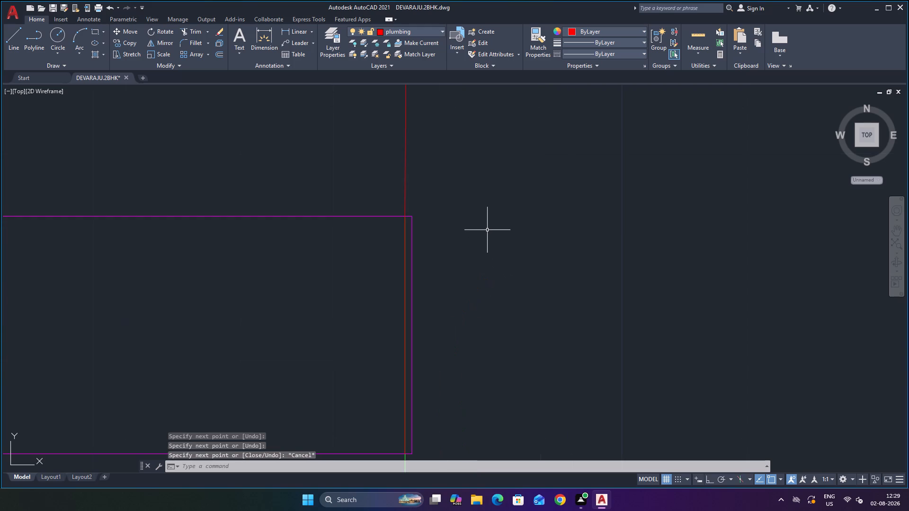
# Trim the old magenta wall end cap and the two wall line stubs projecting past the new red line at the upper bathroom door.
pyautogui.write('tr')
pyautogui.press('Return')
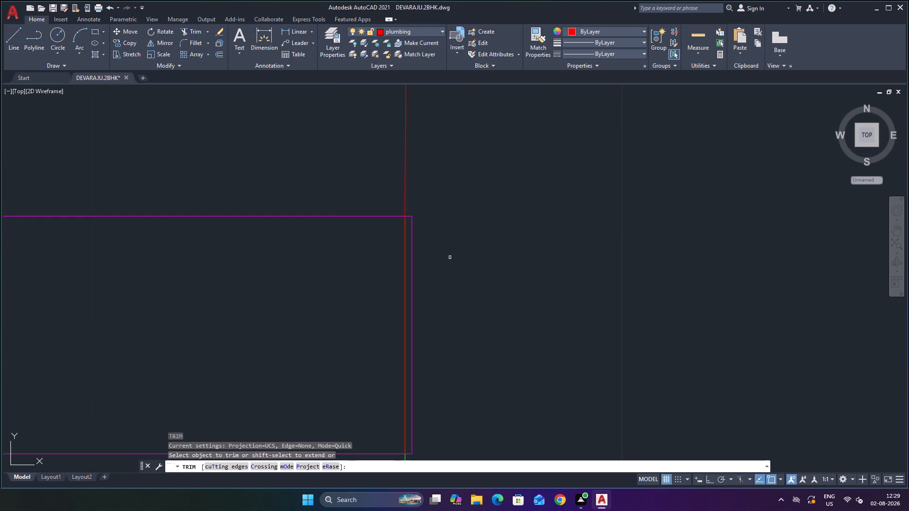
pyautogui.scroll(-4, 450, 257)
pyautogui.scroll(5, 448, 293)
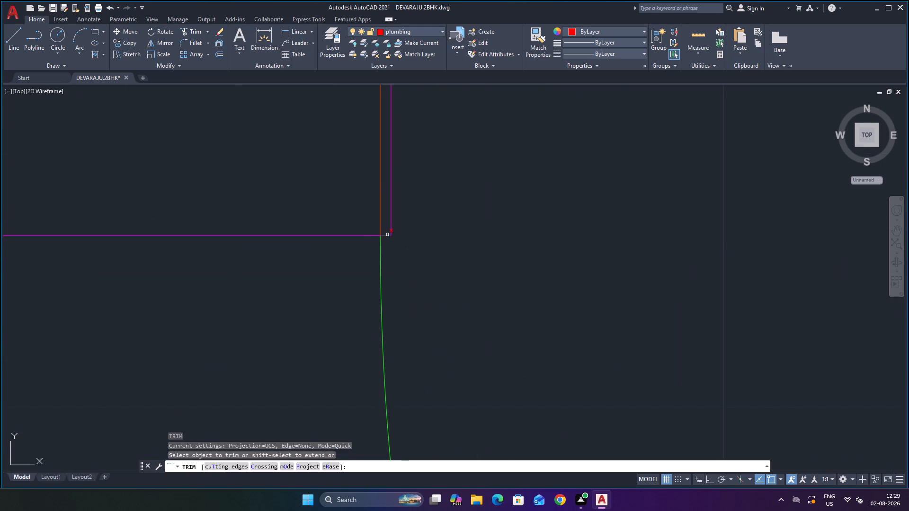
pyautogui.click(387, 234)
pyautogui.click(393, 235)
pyautogui.click(388, 235)
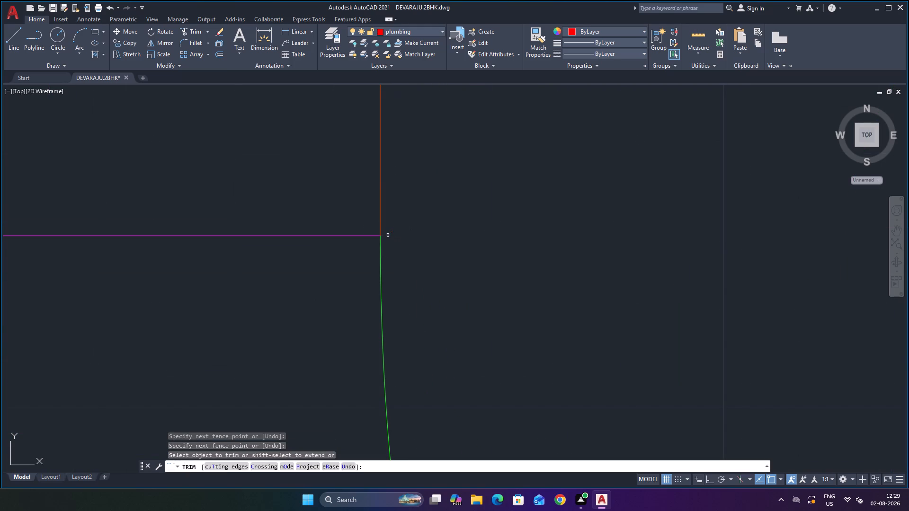
pyautogui.scroll(-3, 392, 216)
pyautogui.scroll(-1, 391, 172)
pyautogui.scroll(3, 391, 128)
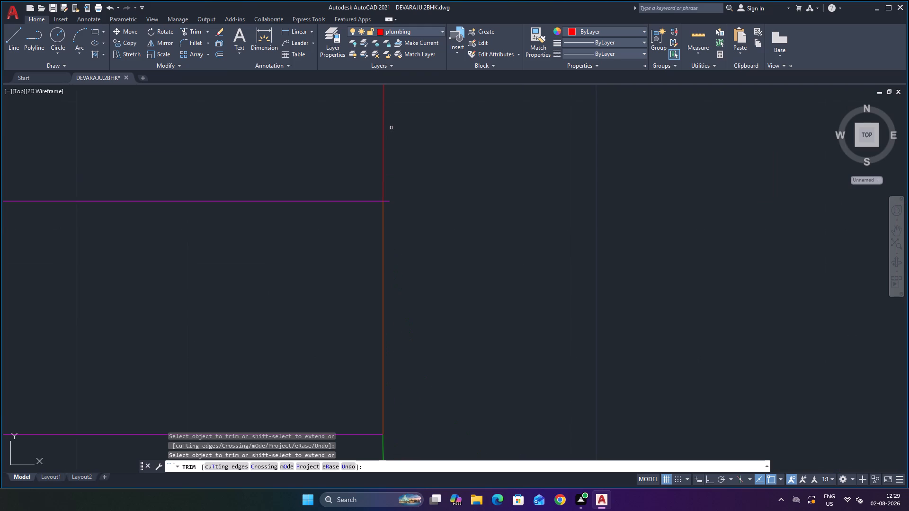
pyautogui.click(387, 201)
pyautogui.scroll(-3, 407, 187)
pyautogui.scroll(3, 387, 186)
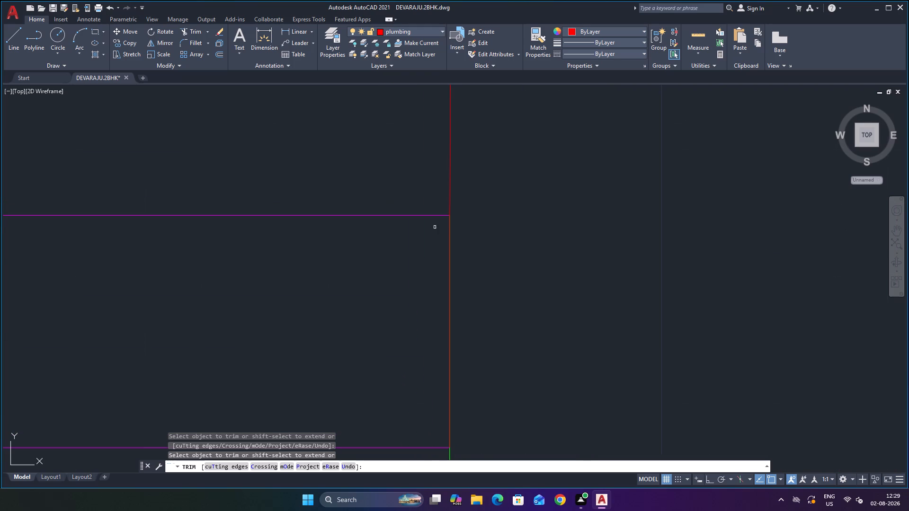
pyautogui.scroll(4, 455, 223)
pyautogui.scroll(5, 414, 173)
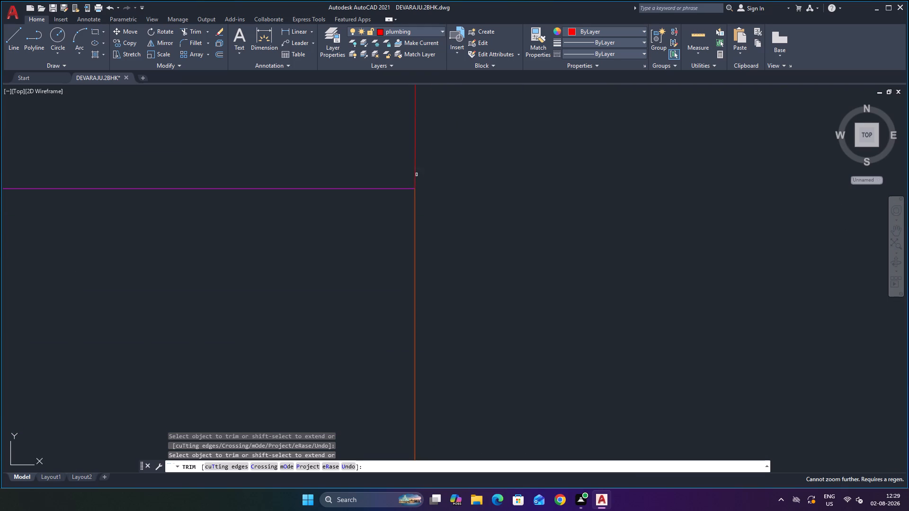
pyautogui.scroll(7, 420, 183)
pyautogui.scroll(-14, 446, 195)
pyautogui.press('Escape')
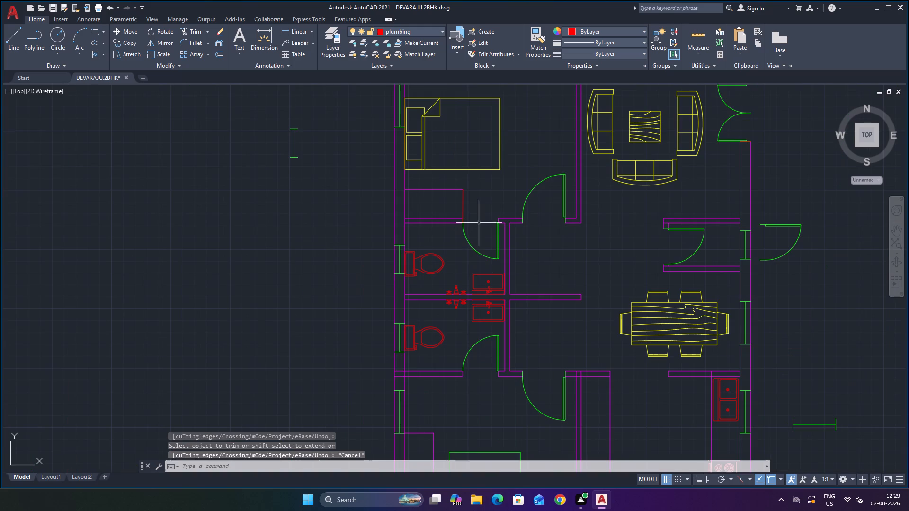
# Move the red line closing the recess below the yellow bed to the walls layer, reapplying magenta as that layer's colour.
pyautogui.click(463, 205)
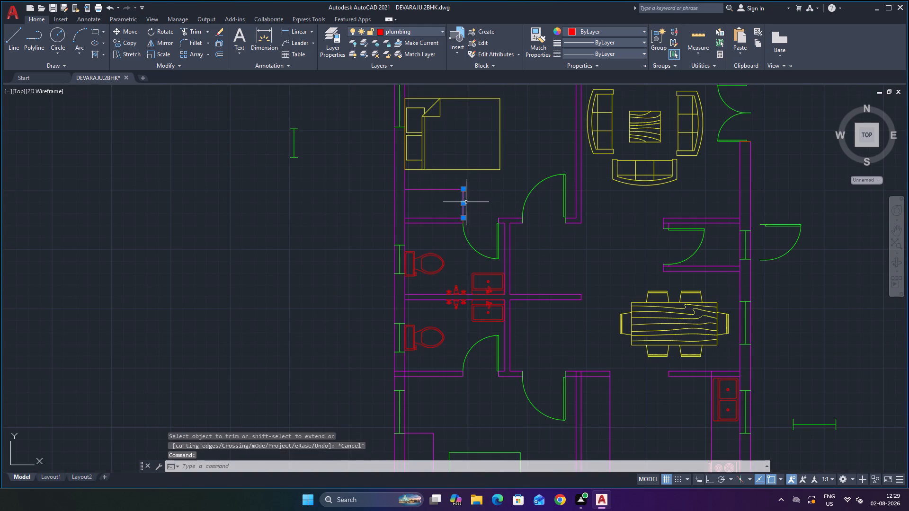
pyautogui.click(410, 35)
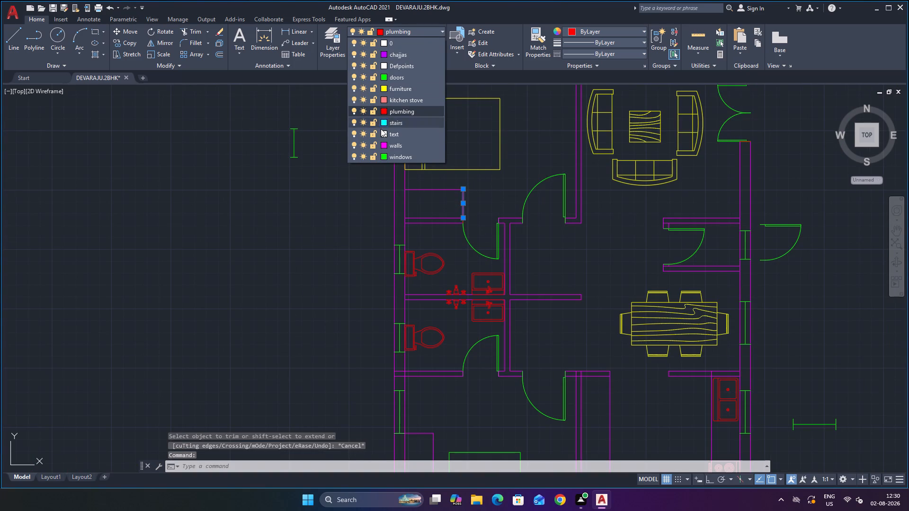
pyautogui.click(383, 146)
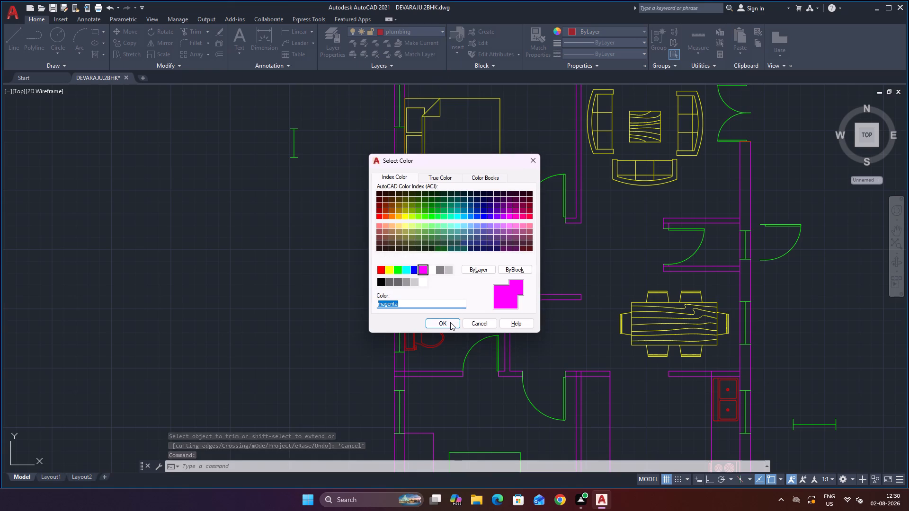
pyautogui.click(450, 323)
pyautogui.scroll(1, 492, 205)
pyautogui.press('Escape')
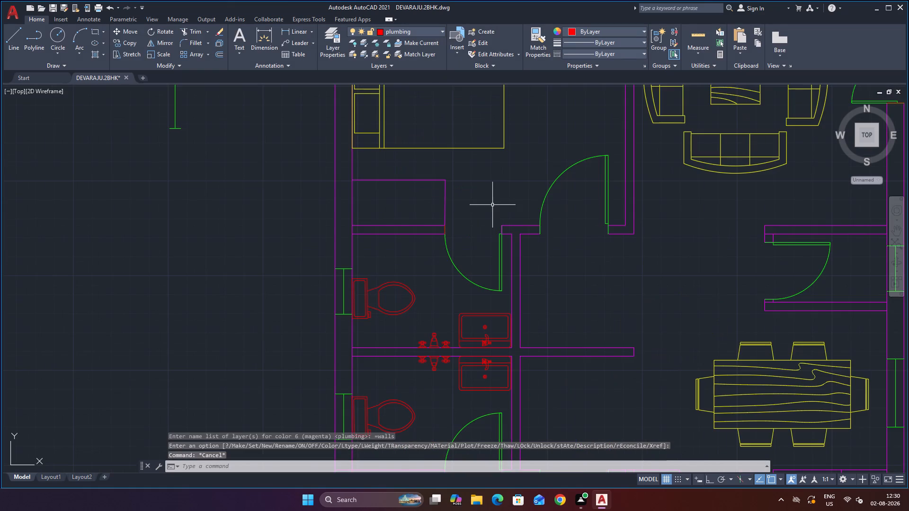
# Move the short red line across the wall's thickness at the bathroom door to the walls layer, reapplying magenta as that layer's colour.
pyautogui.scroll(3, 465, 233)
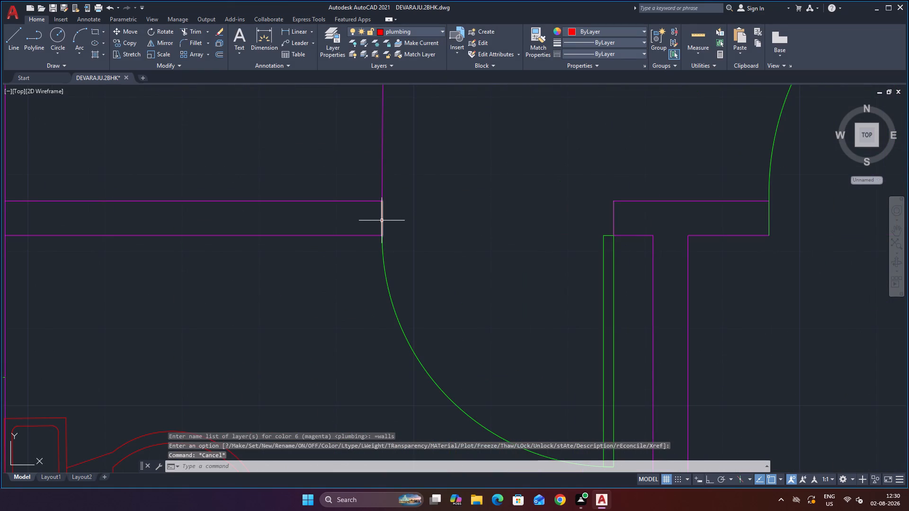
pyautogui.click(382, 220)
pyautogui.click(389, 32)
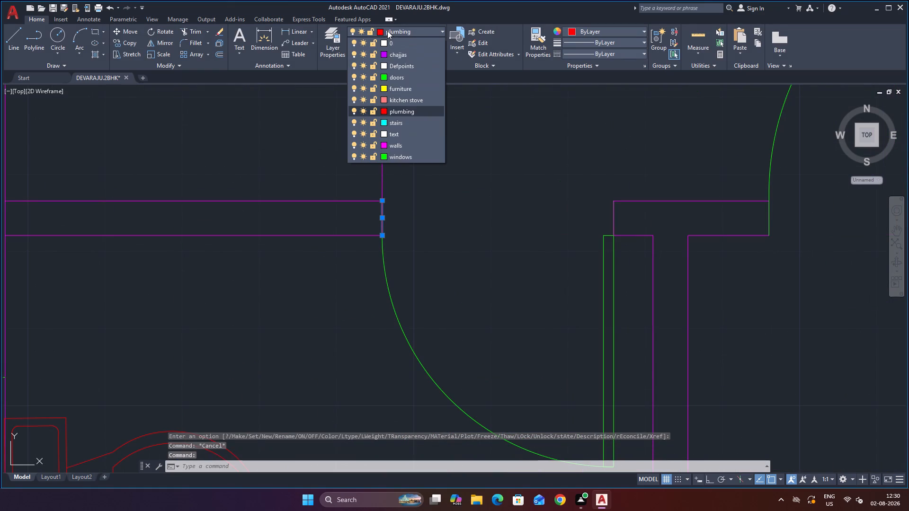
pyautogui.click(385, 144)
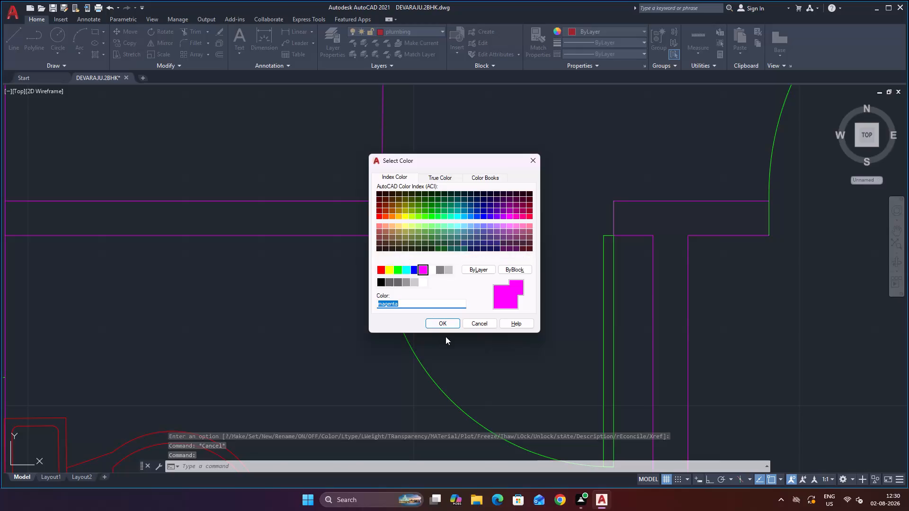
pyautogui.click(448, 323)
pyautogui.click(465, 210)
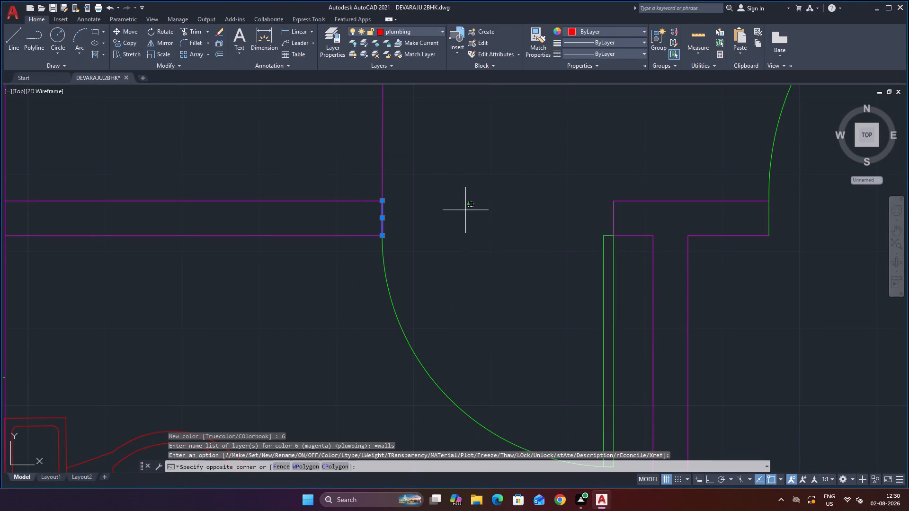
pyautogui.press('Escape')
pyautogui.press('Escape')
pyautogui.scroll(-4, 465, 210)
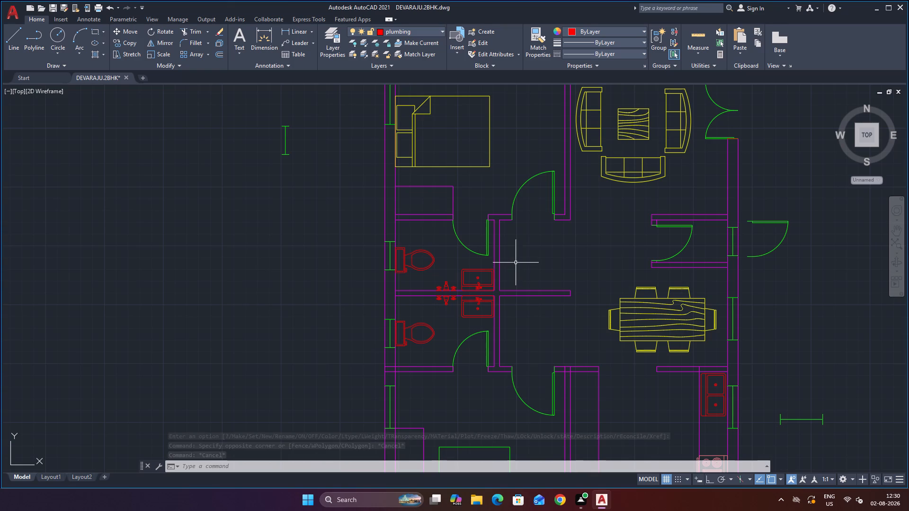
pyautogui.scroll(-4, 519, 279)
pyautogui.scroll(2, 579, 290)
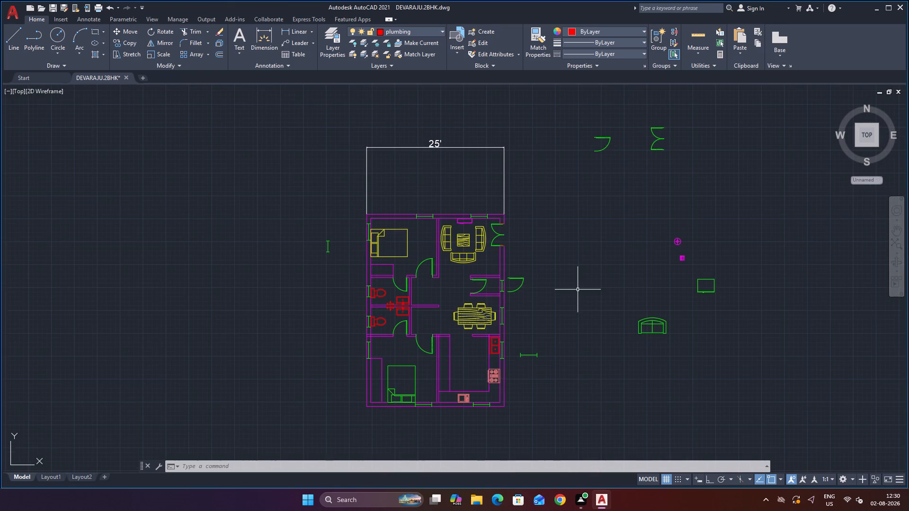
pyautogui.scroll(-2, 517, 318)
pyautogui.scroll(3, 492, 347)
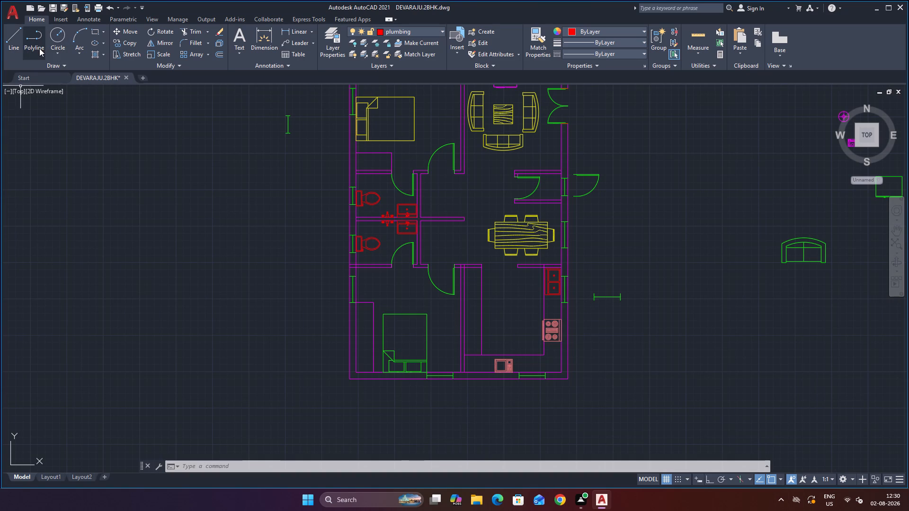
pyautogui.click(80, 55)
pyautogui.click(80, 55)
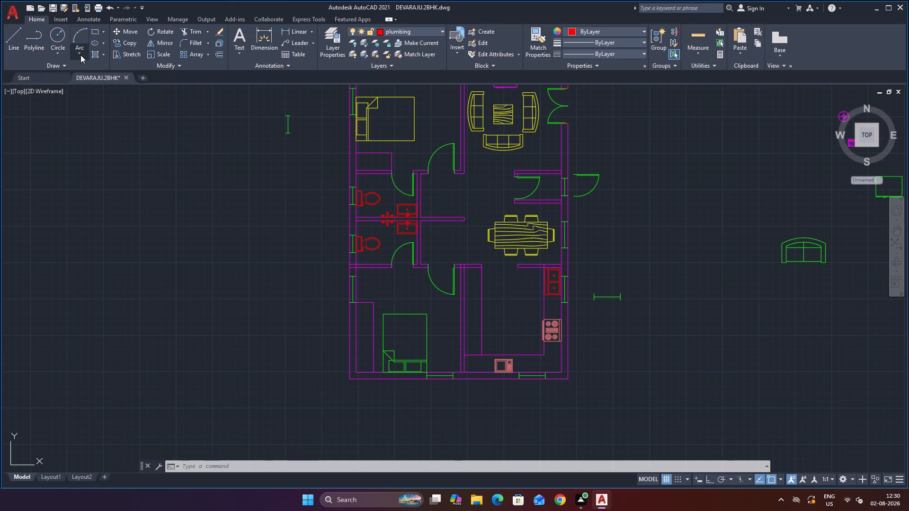
# Draw a zigzag polyline between the long sides of the lower bedroom's wardrobe, from near its lower end up to its upper end.
pyautogui.click(37, 54)
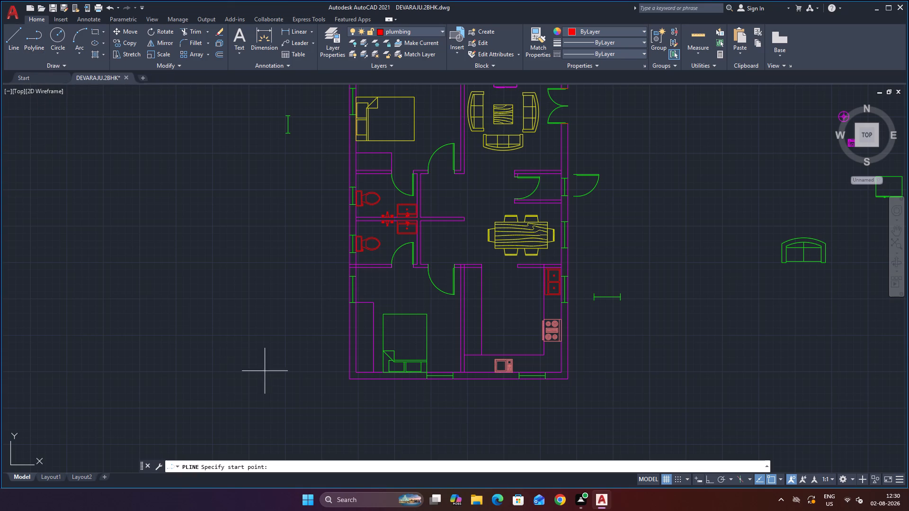
pyautogui.scroll(2, 358, 375)
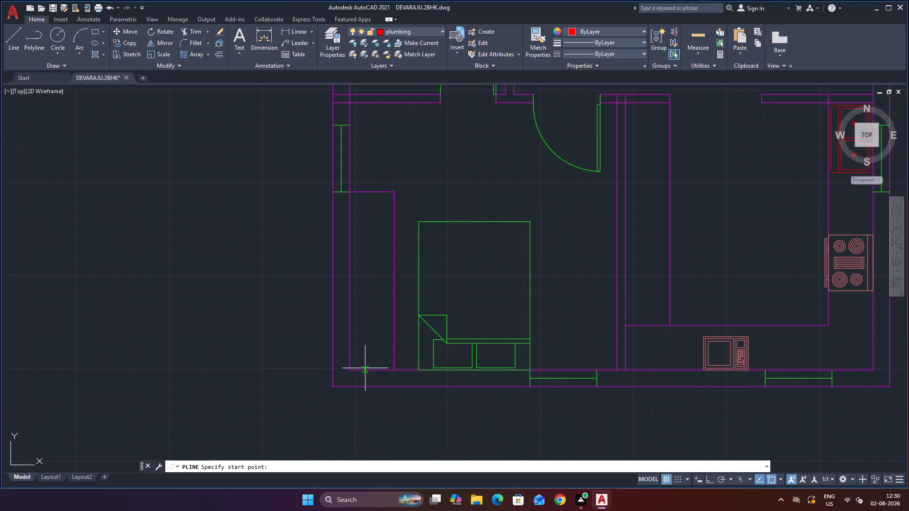
pyautogui.click(350, 348)
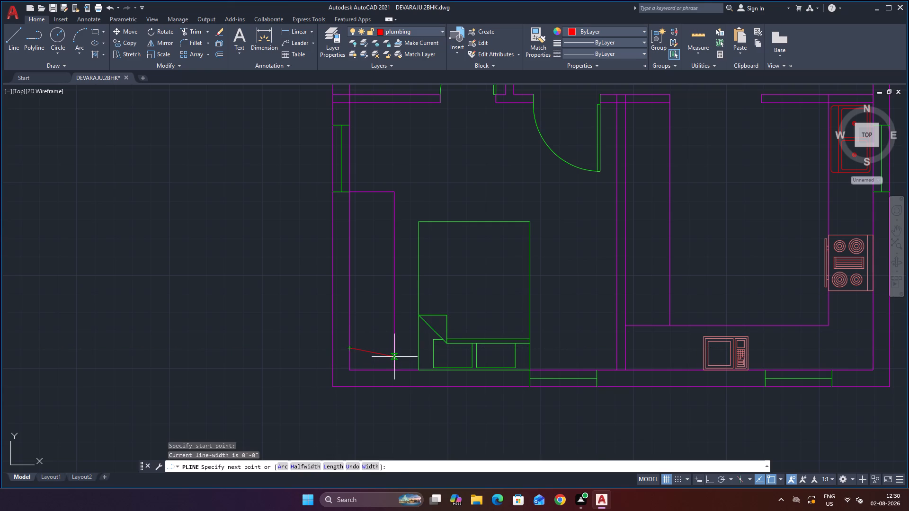
pyautogui.click(394, 357)
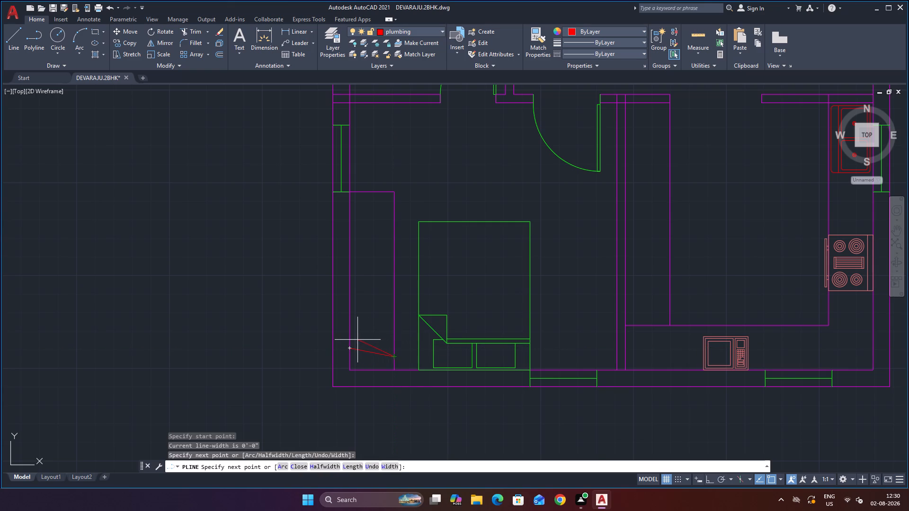
pyautogui.click(350, 340)
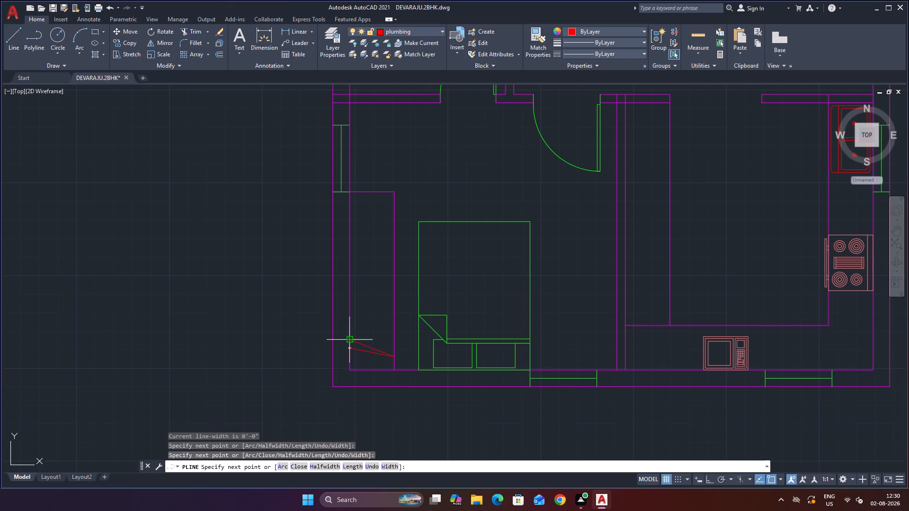
pyautogui.click(393, 348)
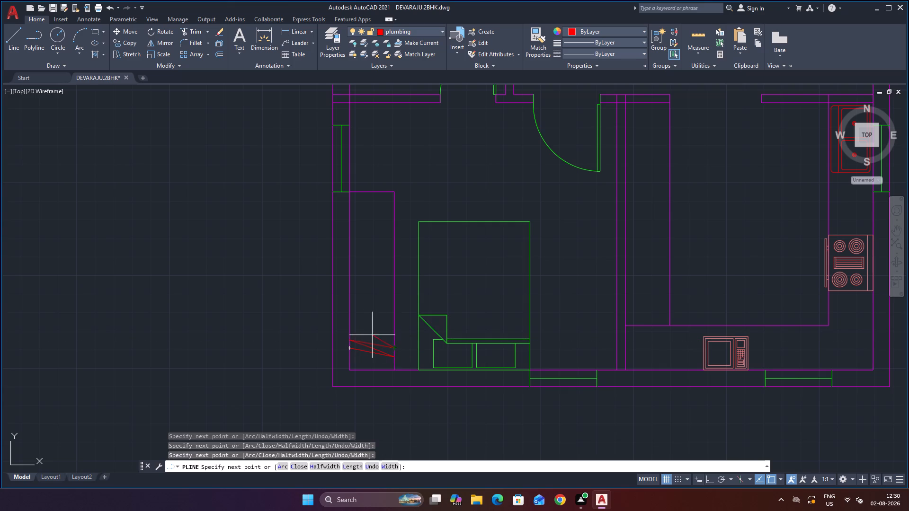
pyautogui.click(350, 327)
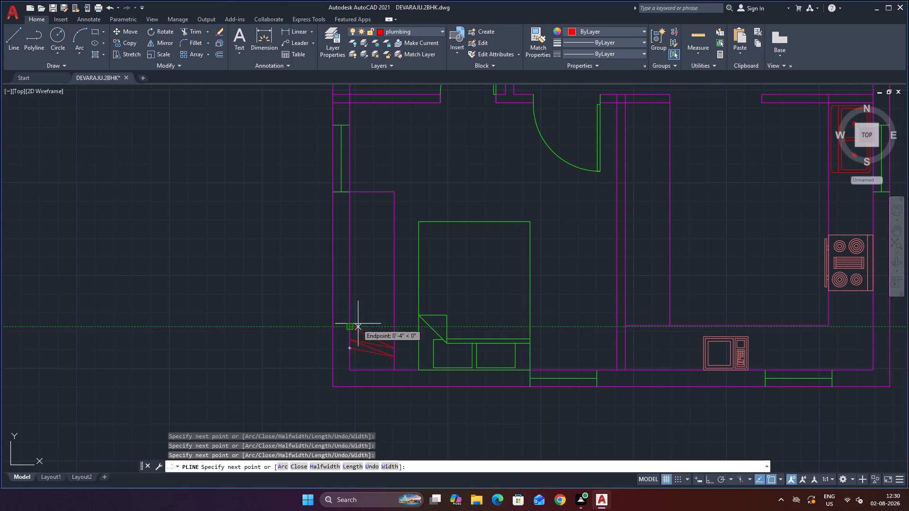
pyautogui.click(393, 338)
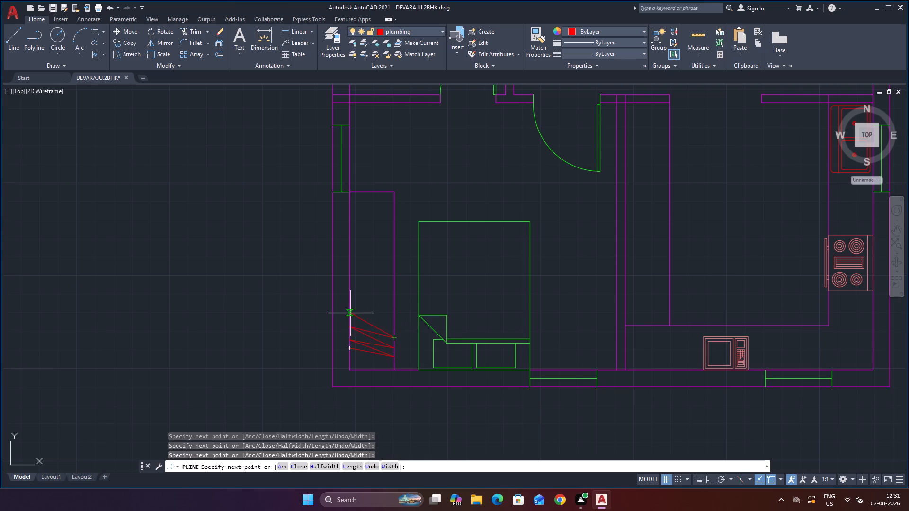
pyautogui.click(349, 311)
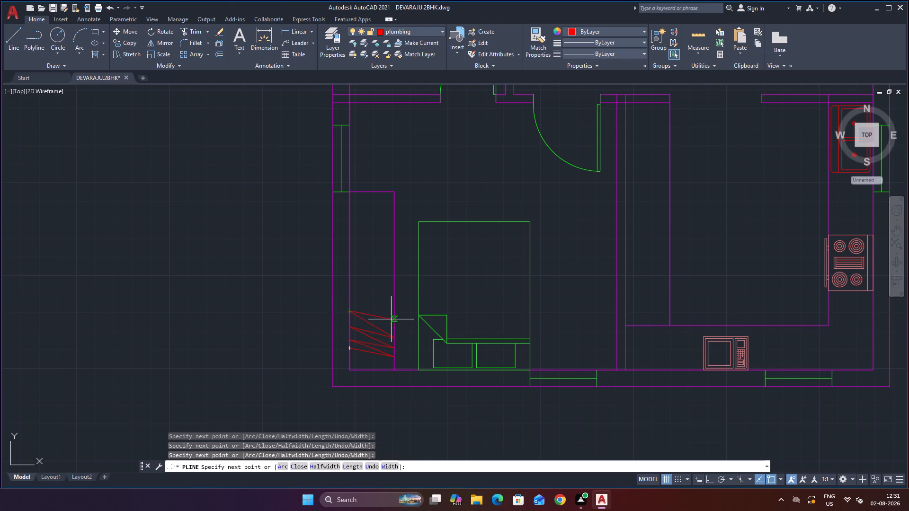
pyautogui.click(391, 319)
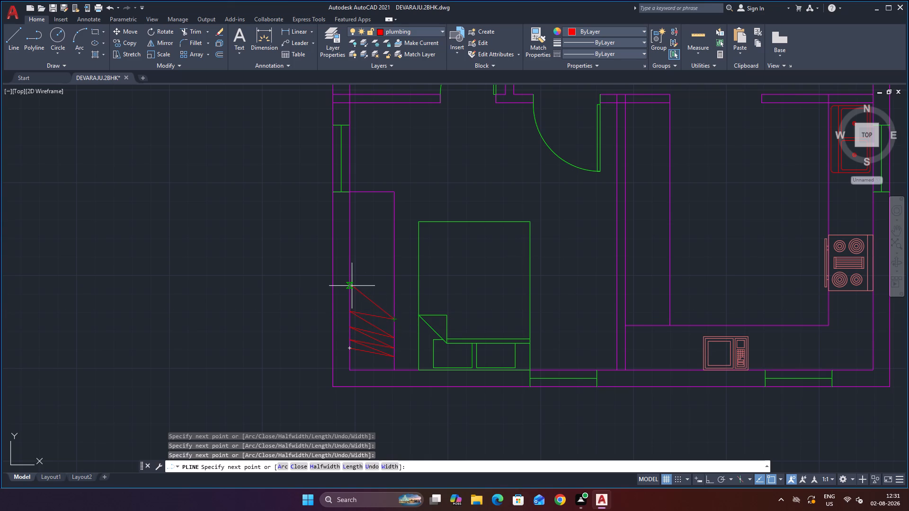
pyautogui.click(352, 286)
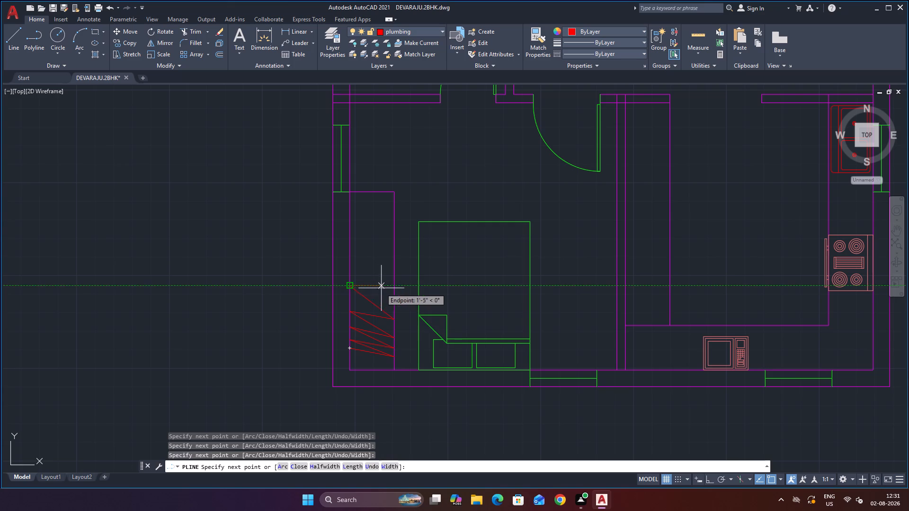
pyautogui.click(393, 302)
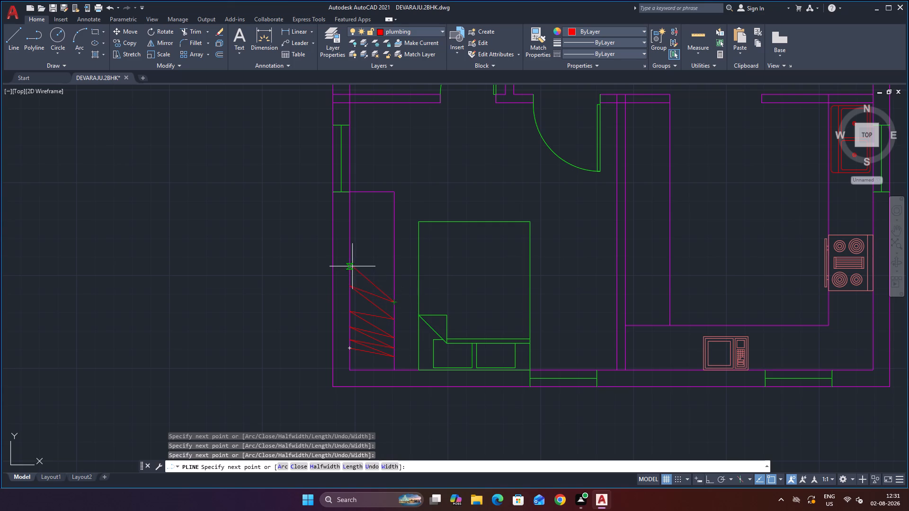
pyautogui.click(349, 265)
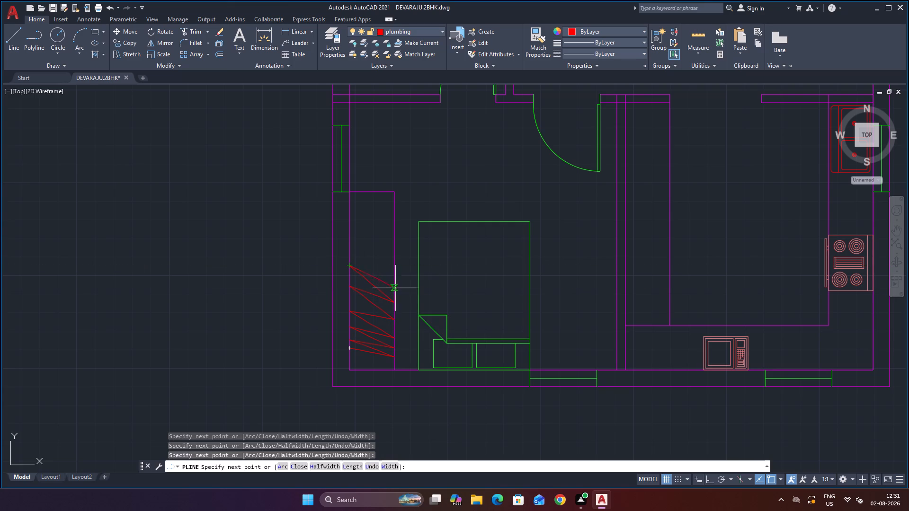
pyautogui.click(395, 278)
pyautogui.click(350, 245)
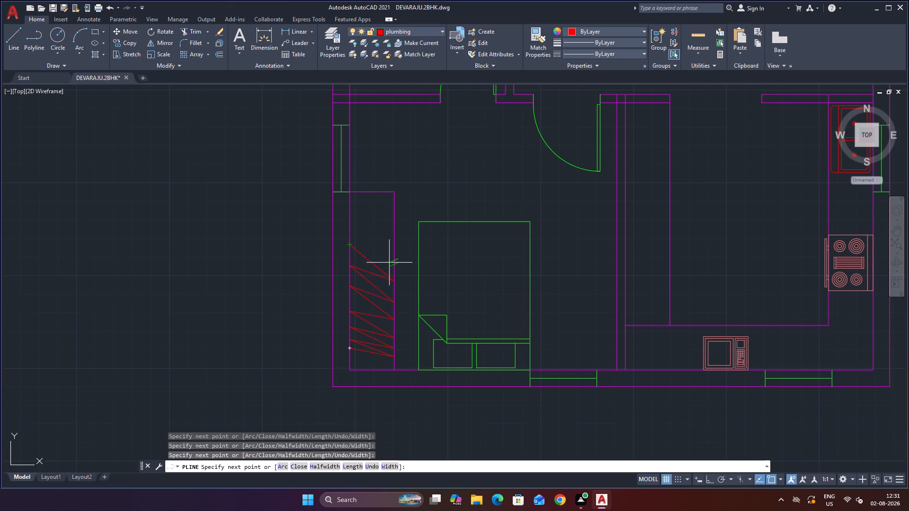
pyautogui.click(393, 266)
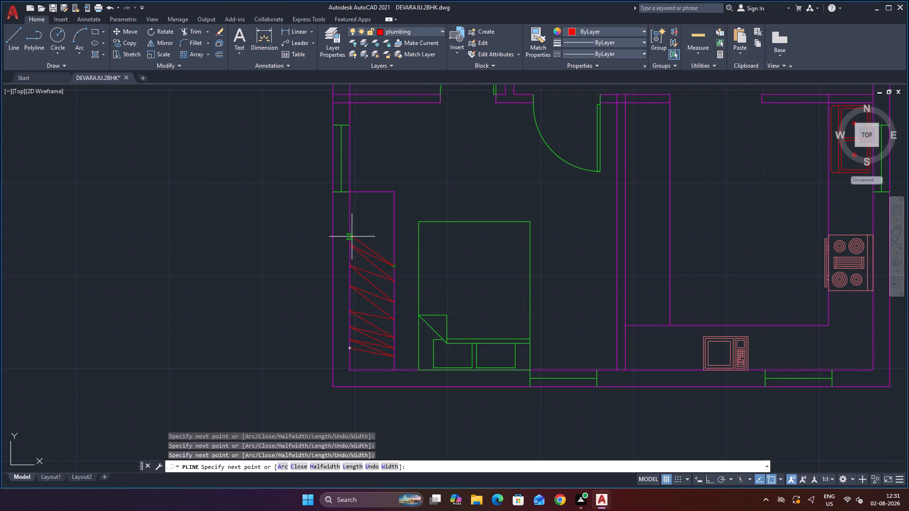
pyautogui.click(350, 235)
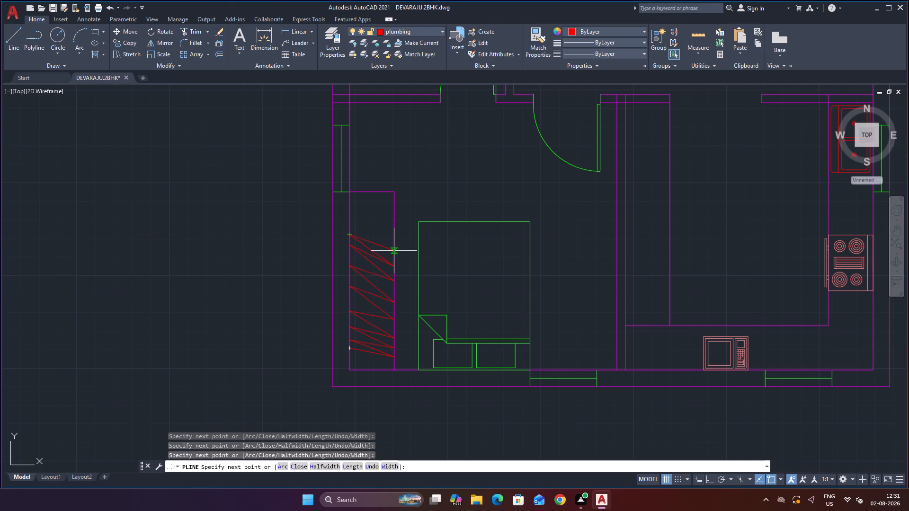
pyautogui.click(394, 251)
pyautogui.click(350, 222)
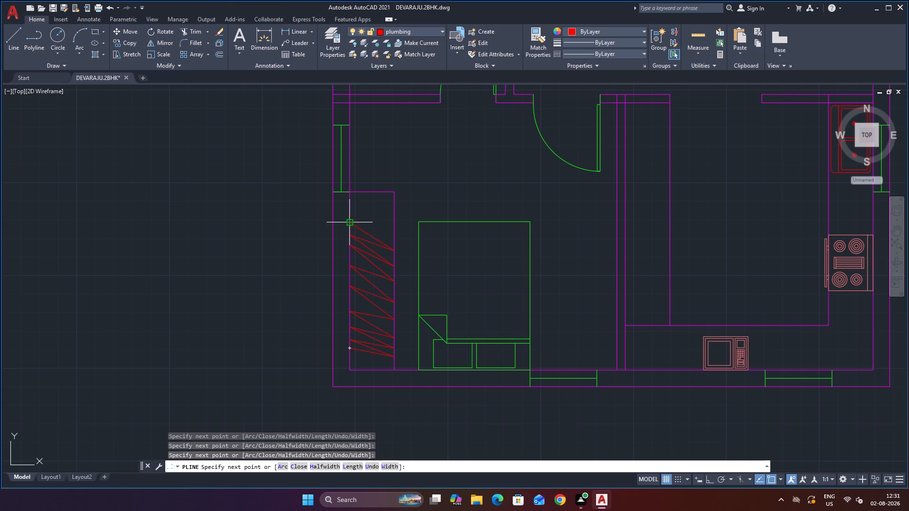
pyautogui.click(392, 238)
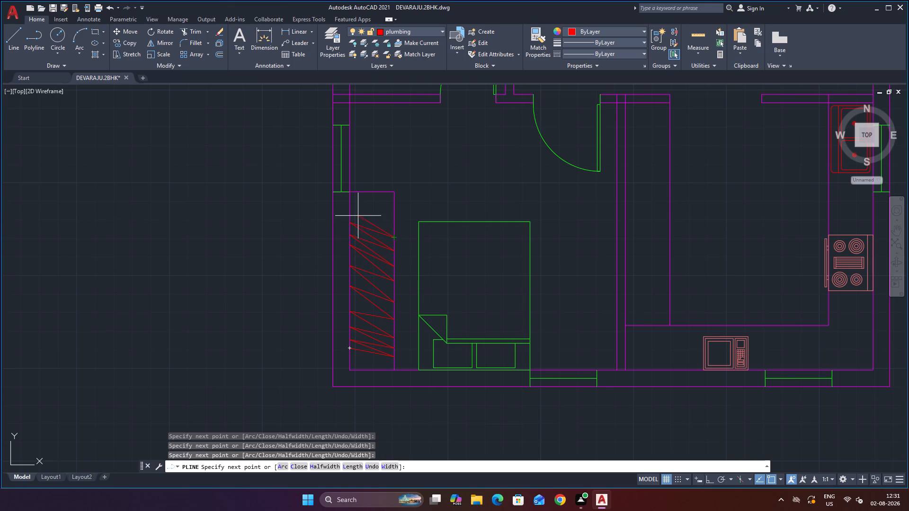
pyautogui.click(349, 211)
pyautogui.click(393, 223)
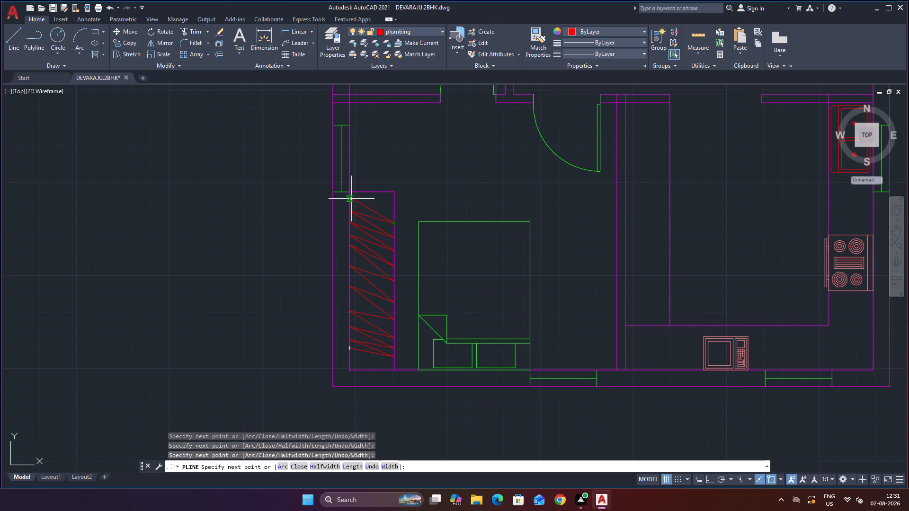
pyautogui.click(351, 199)
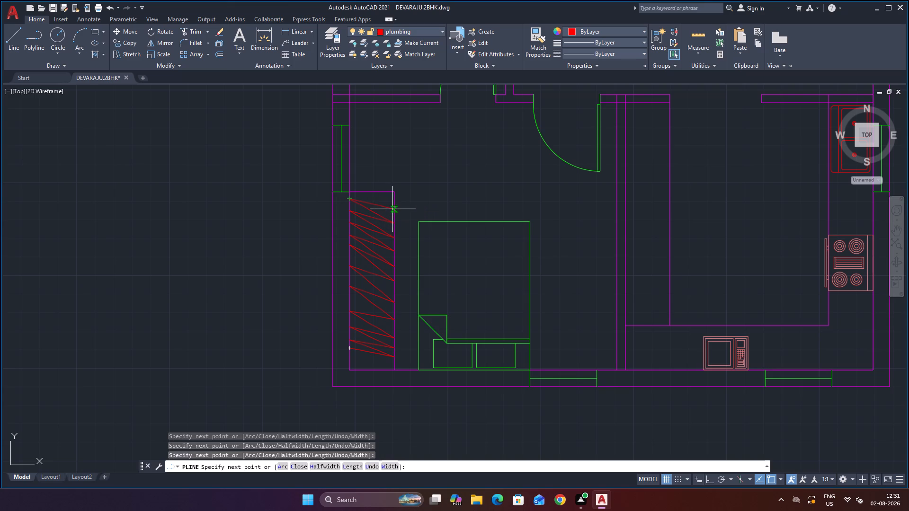
pyautogui.click(392, 209)
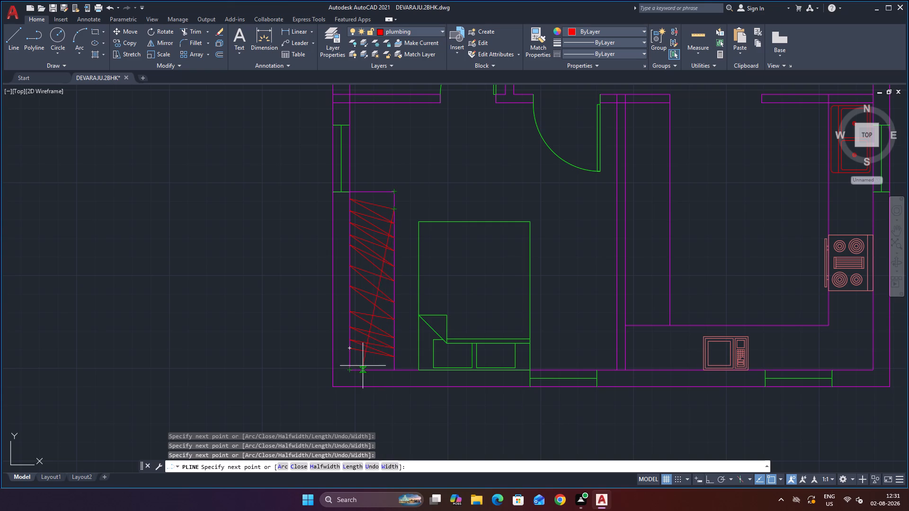
# Continue the polyline to the wardrobe's upper edge, straight down its middle to the lower edge, and zigzag across its bottom corner.
pyautogui.click(368, 193)
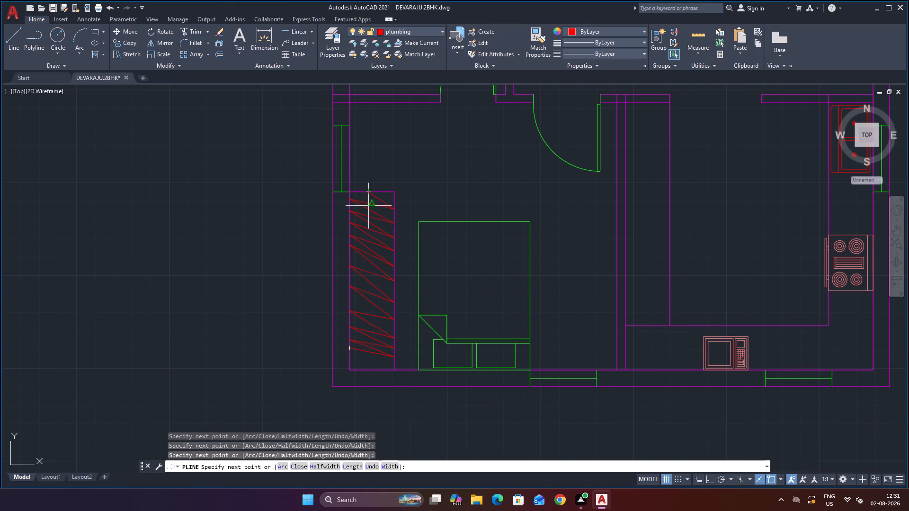
pyautogui.click(366, 369)
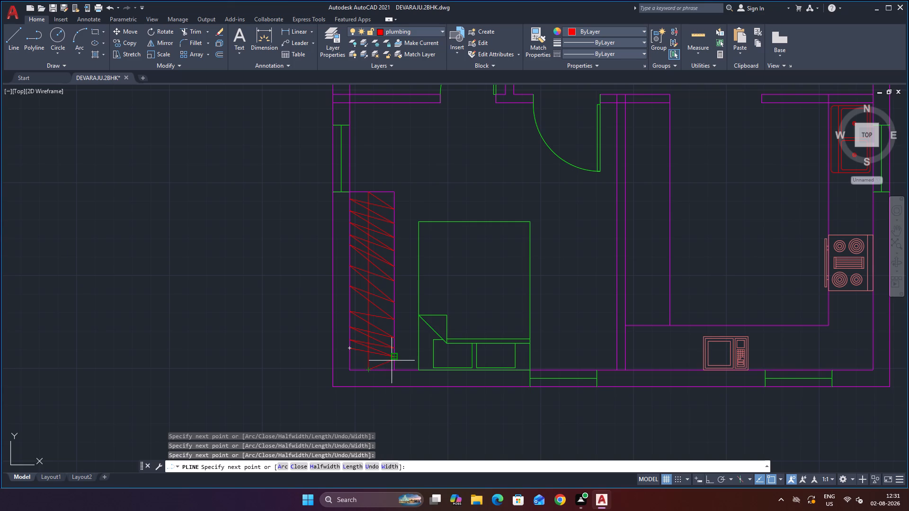
pyautogui.click(392, 361)
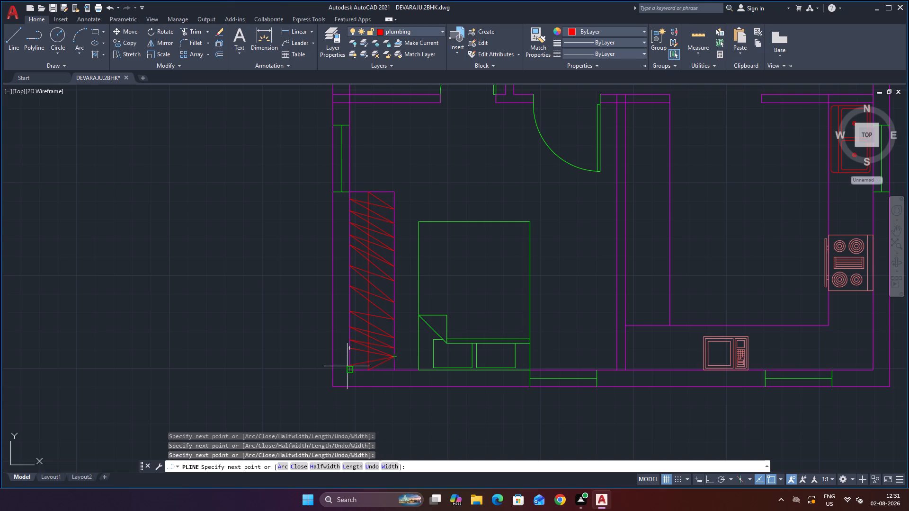
pyautogui.click(349, 362)
pyautogui.press('Escape')
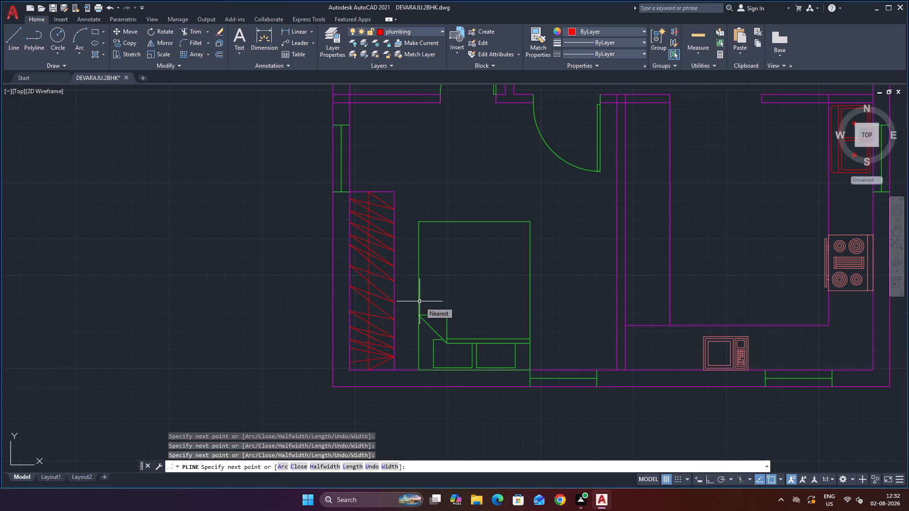
# Move the red wardrobe zigzag polyline to the furniture layer, reapplying yellow as that layer's colour.
pyautogui.scroll(-2, 419, 302)
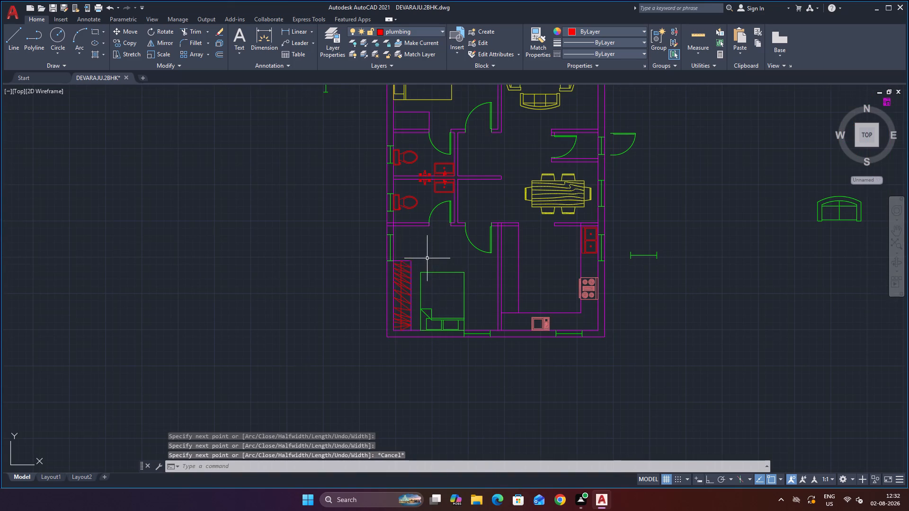
pyautogui.scroll(1, 427, 258)
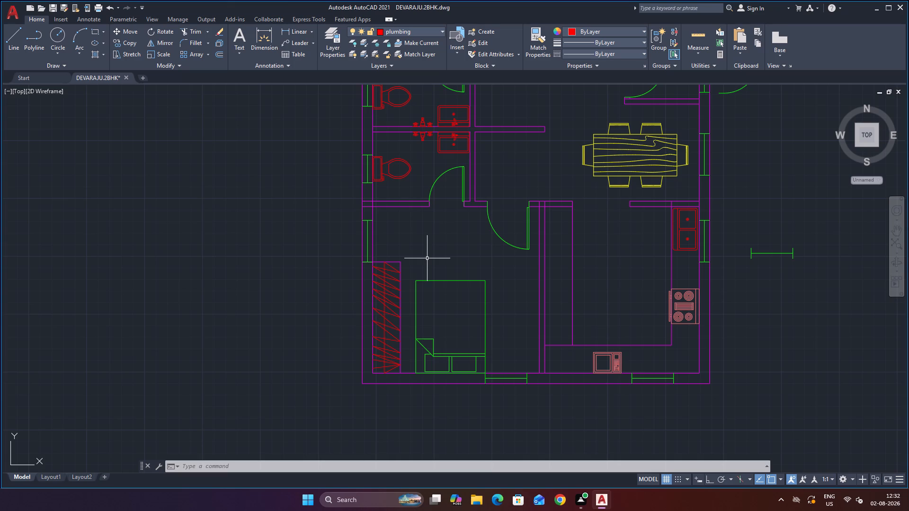
pyautogui.scroll(-3, 487, 342)
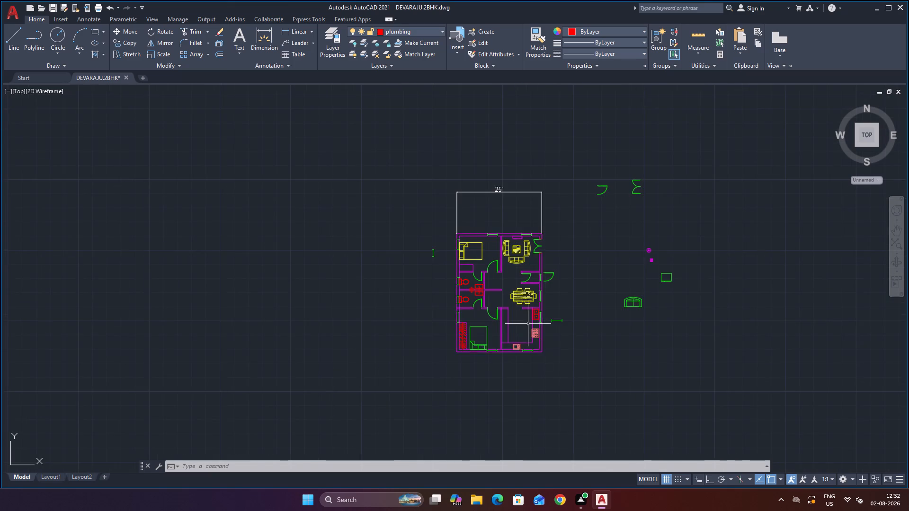
pyautogui.scroll(3, 507, 326)
pyautogui.click(324, 335)
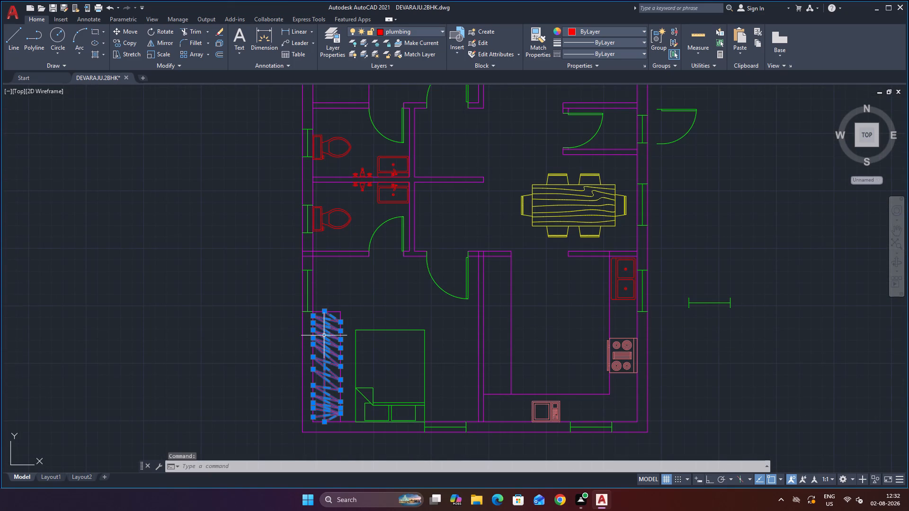
pyautogui.click(426, 31)
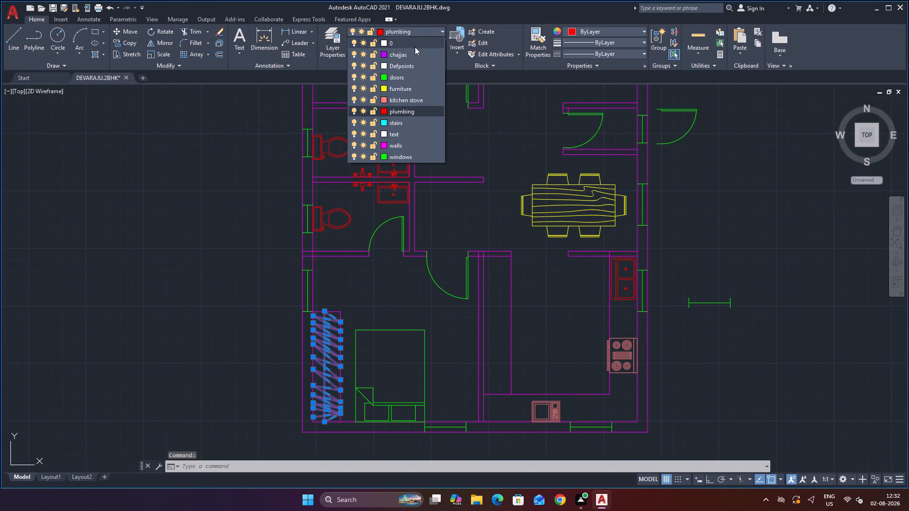
pyautogui.click(382, 90)
pyautogui.click(433, 323)
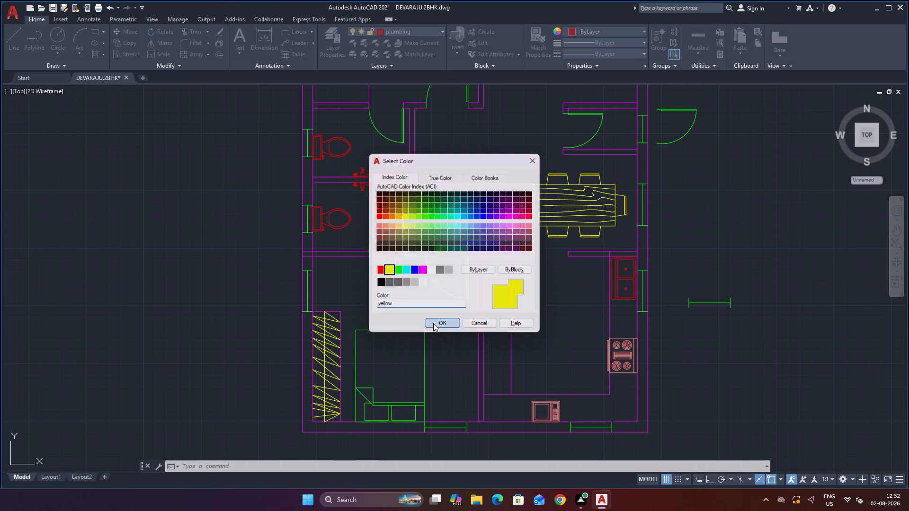
pyautogui.scroll(-2, 471, 332)
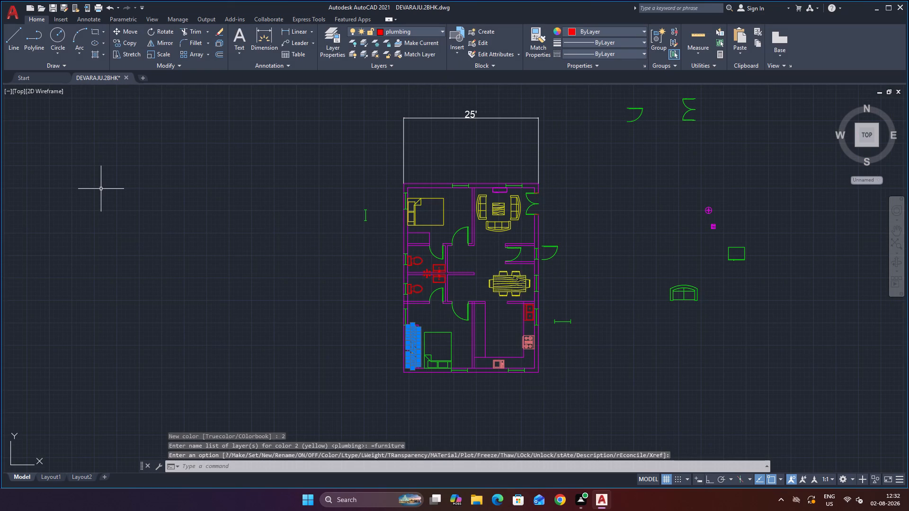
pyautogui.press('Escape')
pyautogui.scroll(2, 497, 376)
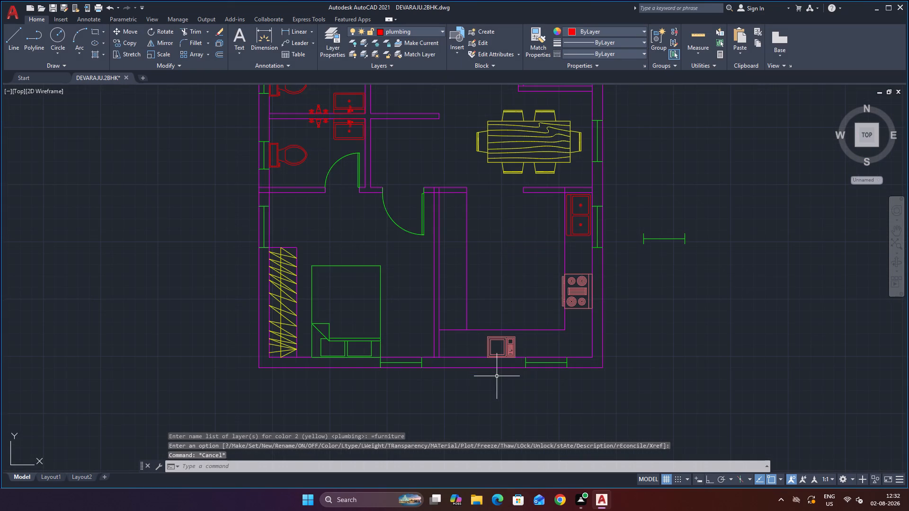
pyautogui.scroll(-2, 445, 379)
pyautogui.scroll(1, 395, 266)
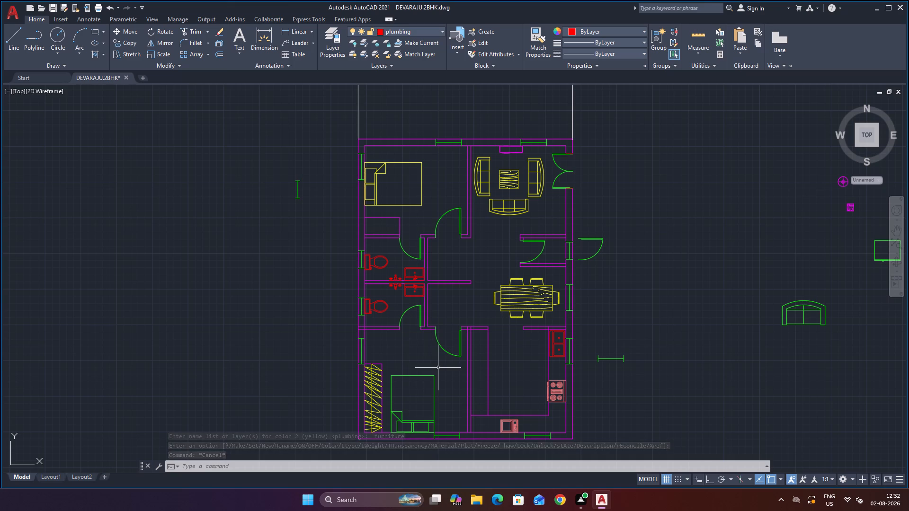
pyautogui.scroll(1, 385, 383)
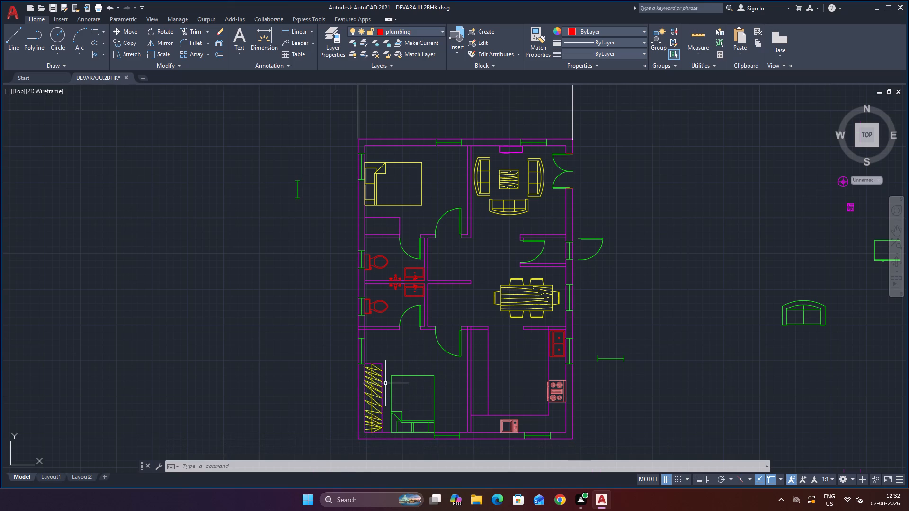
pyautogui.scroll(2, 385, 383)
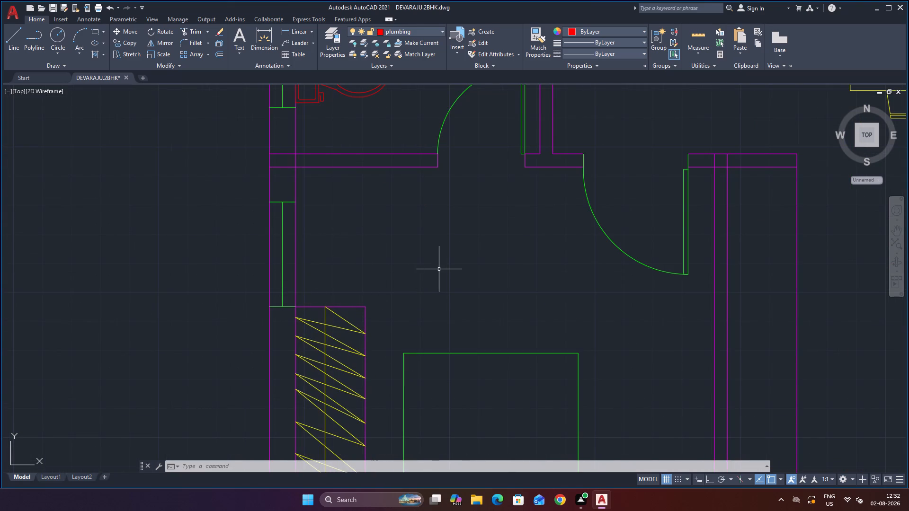
# Draw a zigzag polyline between the long sides of the upper bedroom's wardrobe, from its outer-wall corner to the opposite upper corner.
pyautogui.scroll(-3, 438, 272)
pyautogui.scroll(1, 439, 139)
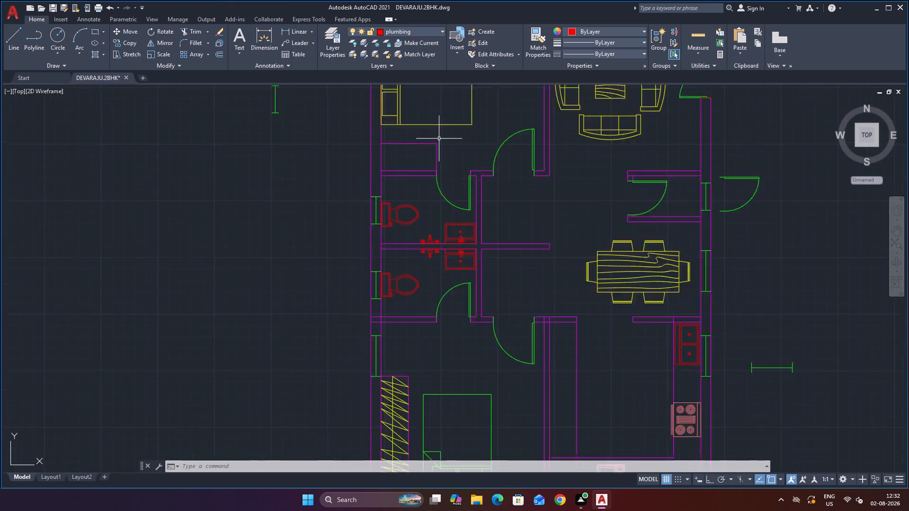
pyautogui.scroll(2, 439, 139)
pyautogui.scroll(2, 330, 148)
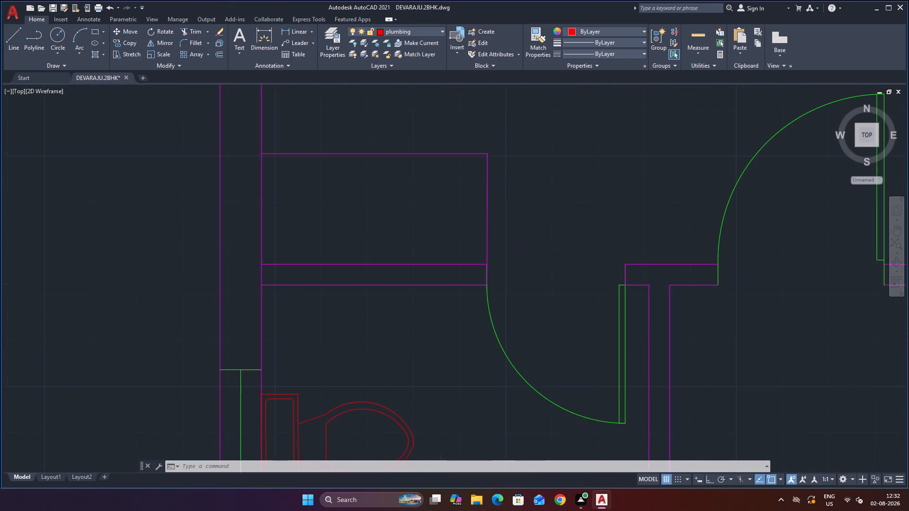
pyautogui.scroll(-3, 359, 131)
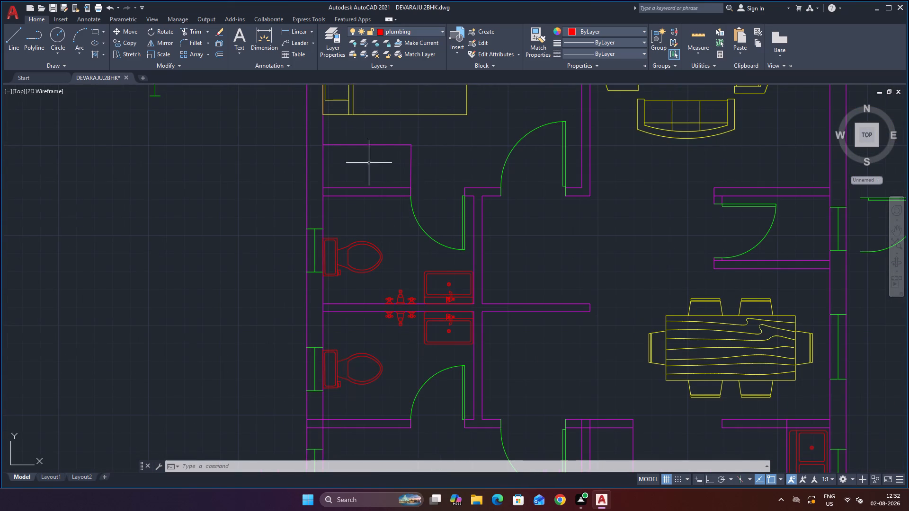
pyautogui.click(36, 43)
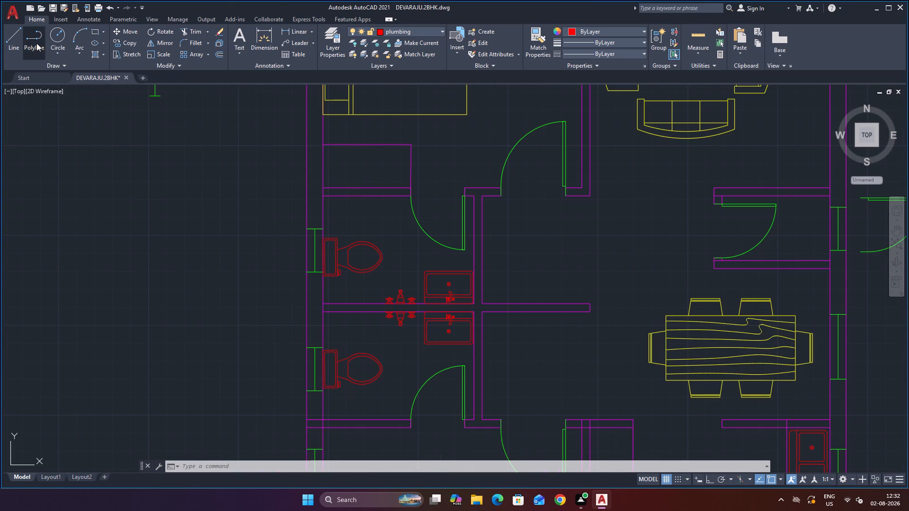
pyautogui.click(321, 147)
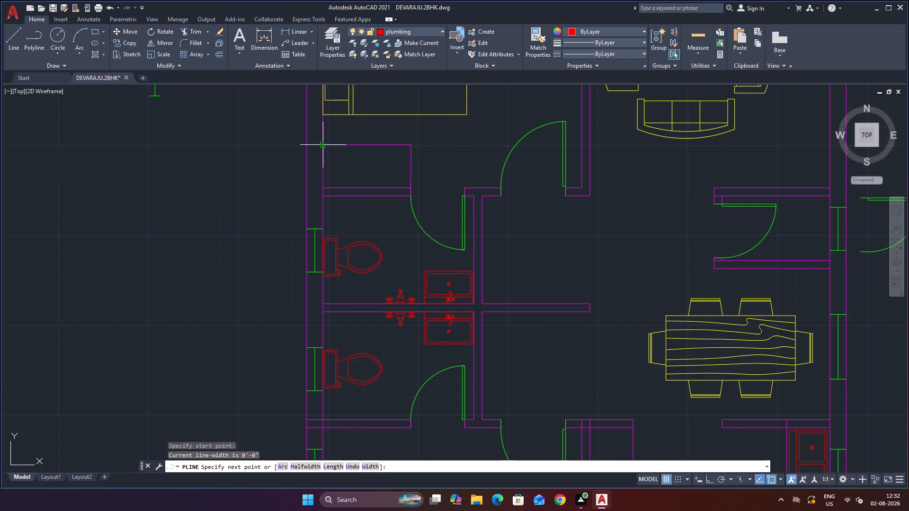
pyautogui.click(332, 188)
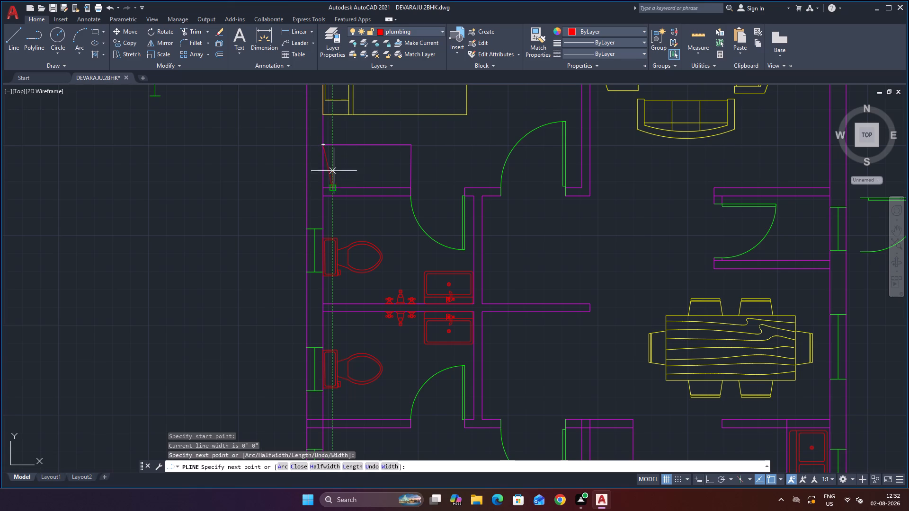
pyautogui.click(337, 144)
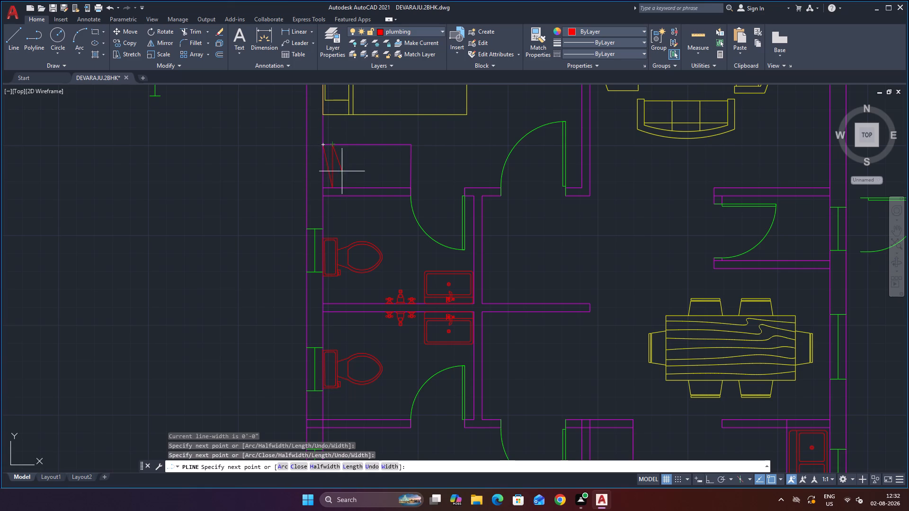
pyautogui.click(346, 187)
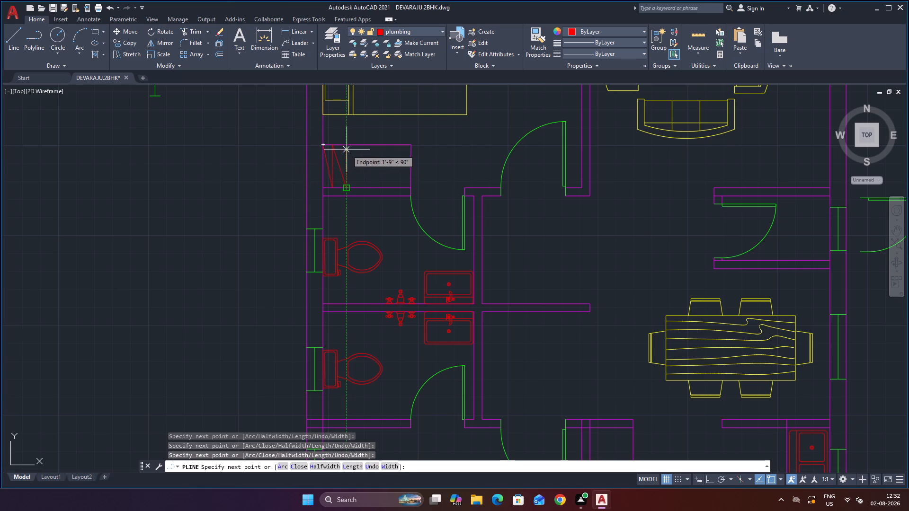
pyautogui.click(346, 147)
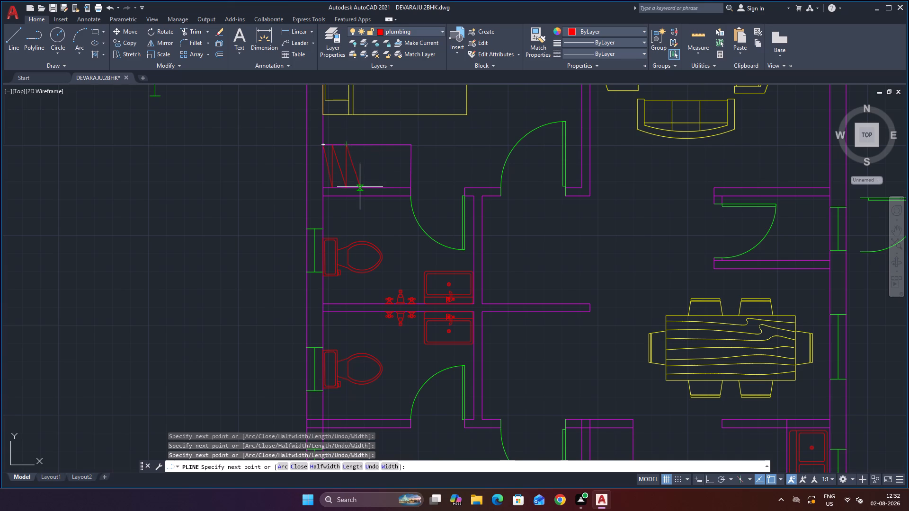
pyautogui.click(360, 187)
pyautogui.click(366, 149)
pyautogui.click(371, 186)
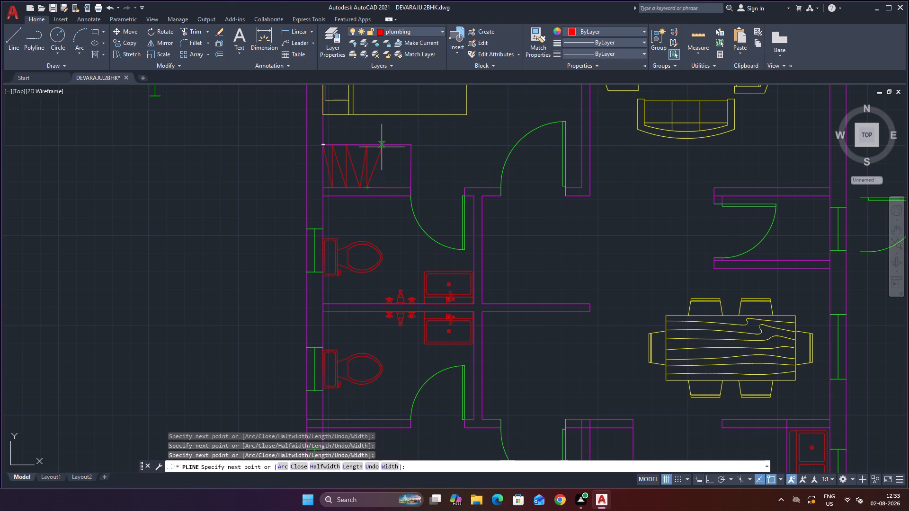
pyautogui.click(380, 147)
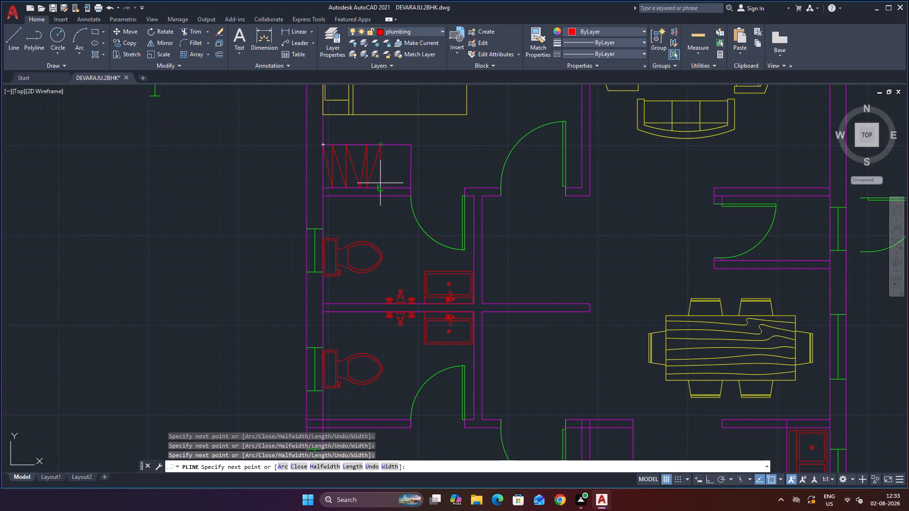
pyautogui.click(380, 185)
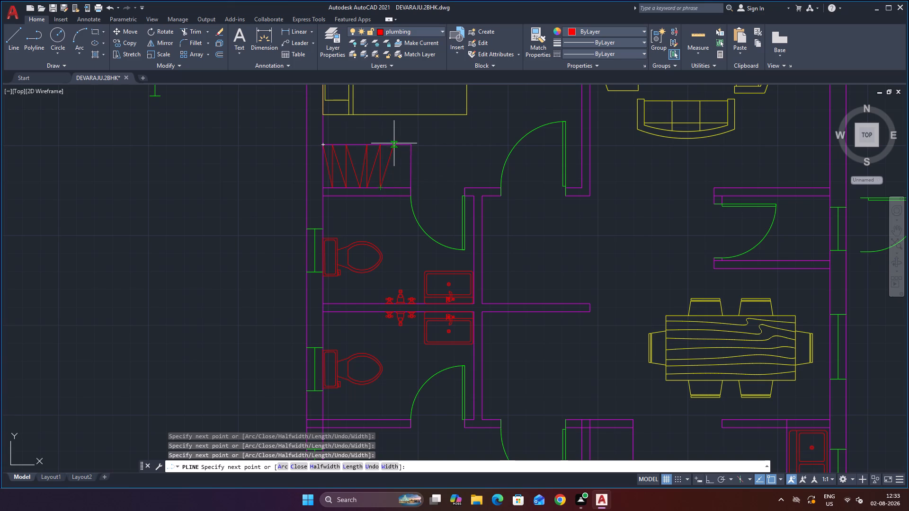
pyautogui.click(394, 143)
pyautogui.click(396, 184)
pyautogui.click(408, 146)
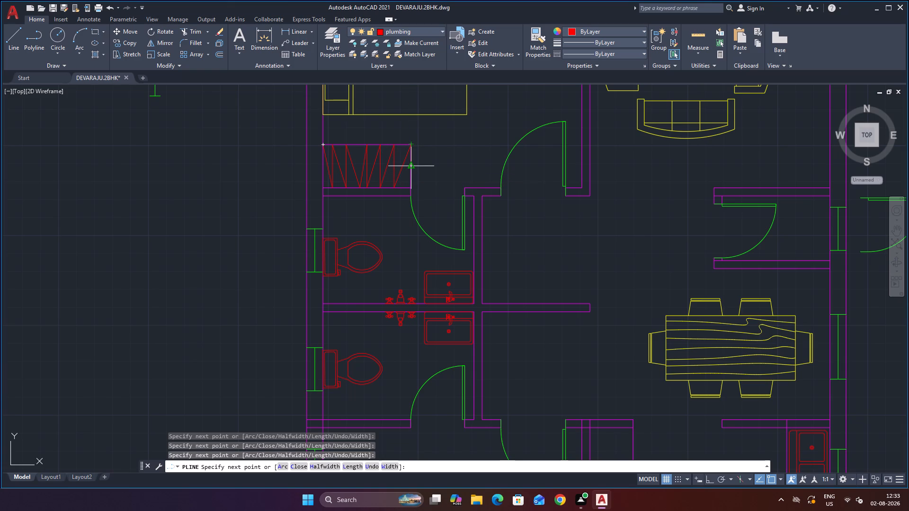
# Continue the polyline to the middle of the wardrobe's short end and straight back along its centre to the outer wall.
pyautogui.click(411, 166)
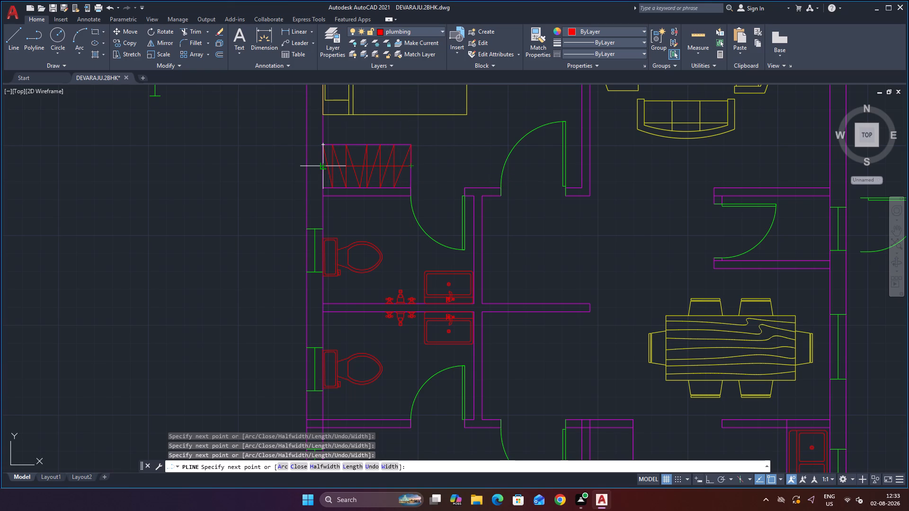
pyautogui.click(322, 168)
pyautogui.press('Escape')
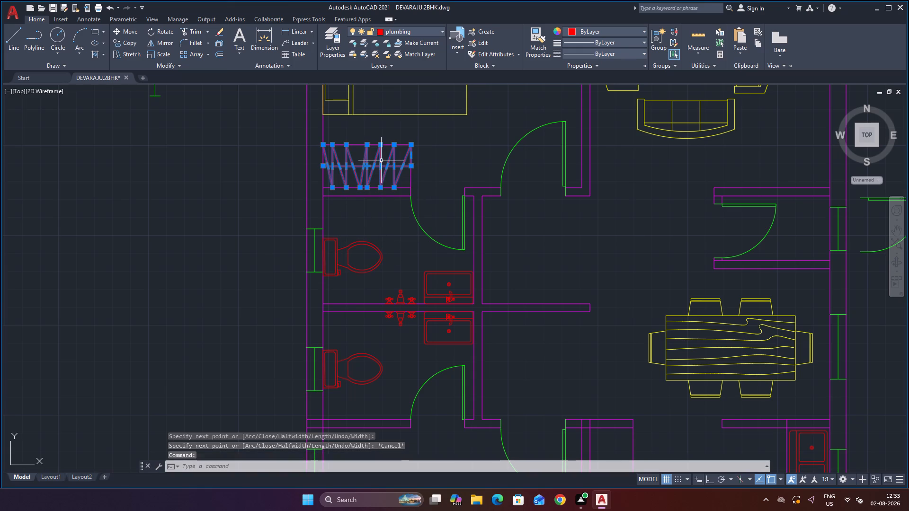
# Move the upper bedroom's red wardrobe zigzag polyline to the furniture layer, reapplying yellow as that layer's colour.
pyautogui.click(381, 160)
pyautogui.click(384, 30)
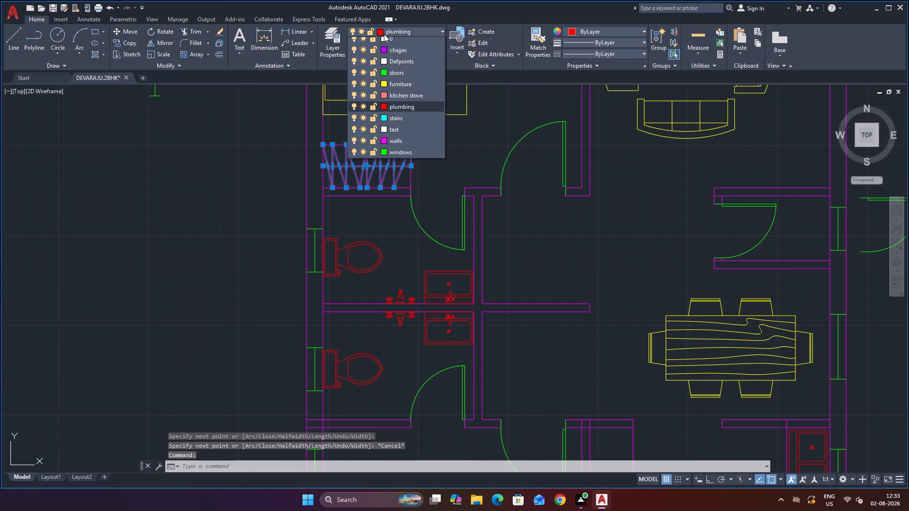
pyautogui.click(385, 86)
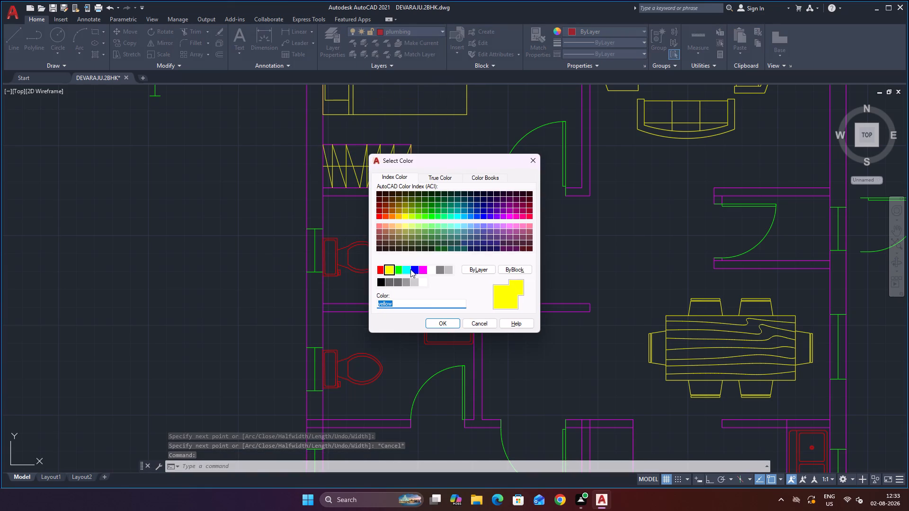
pyautogui.click(436, 321)
pyautogui.scroll(-3, 480, 282)
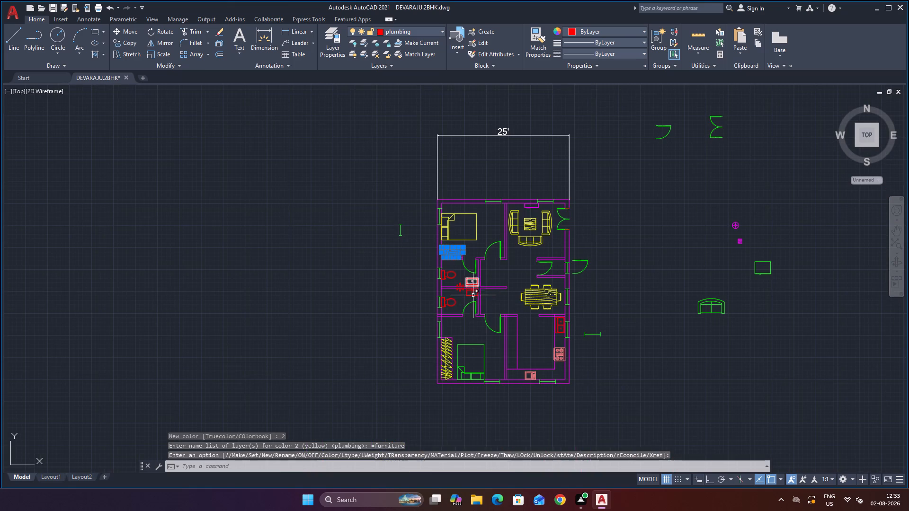
pyautogui.press('Escape')
# Start a zigzag polyline at the kitchen storage strip's lower wall-side corner, alternating between its long sides up to about the stove's upper edge.
pyautogui.scroll(2, 544, 345)
pyautogui.scroll(-1, 532, 356)
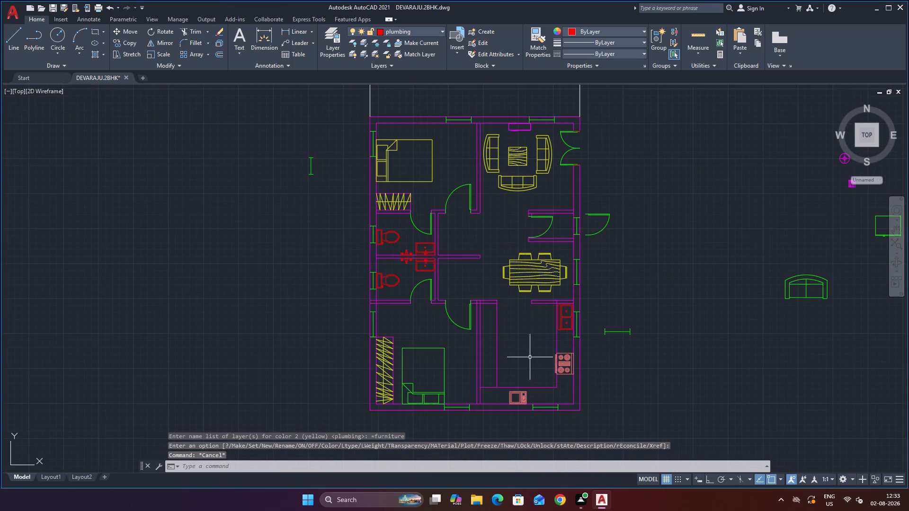
pyautogui.scroll(1, 529, 369)
pyautogui.scroll(-2, 534, 353)
pyautogui.scroll(1, 535, 354)
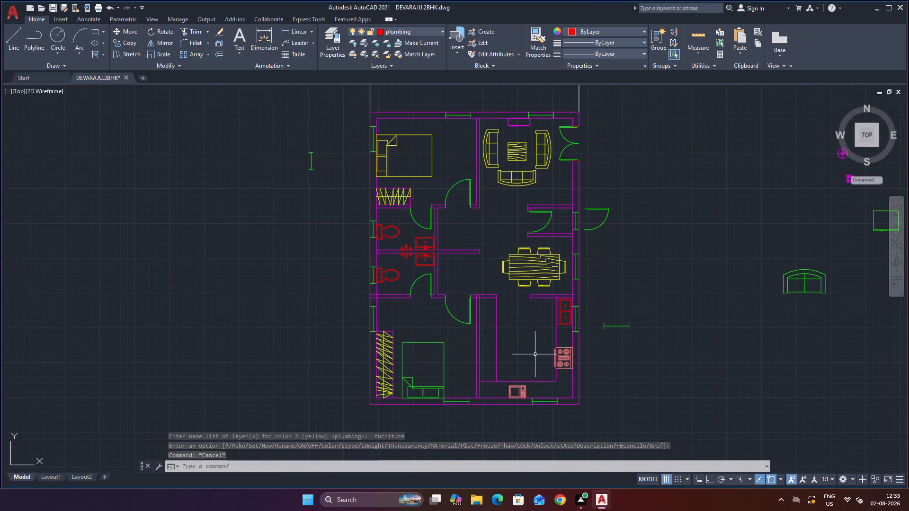
pyautogui.scroll(1, 535, 353)
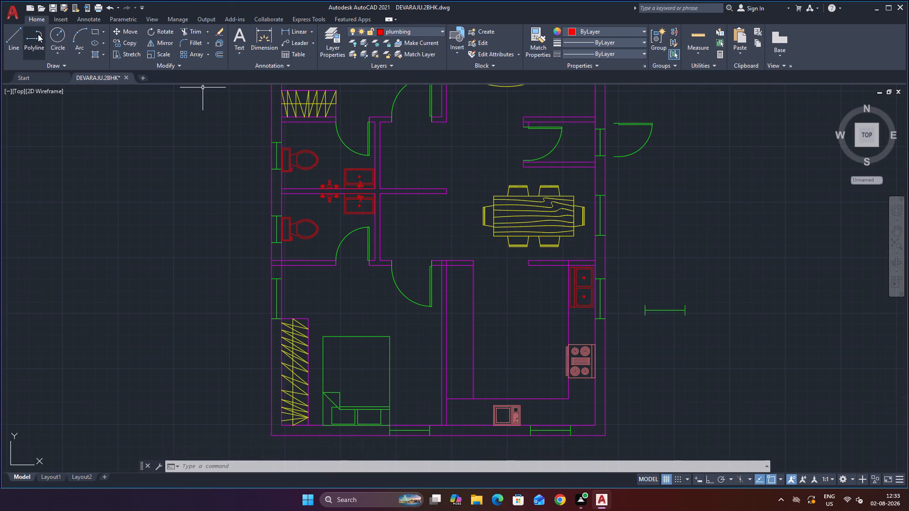
pyautogui.click(37, 34)
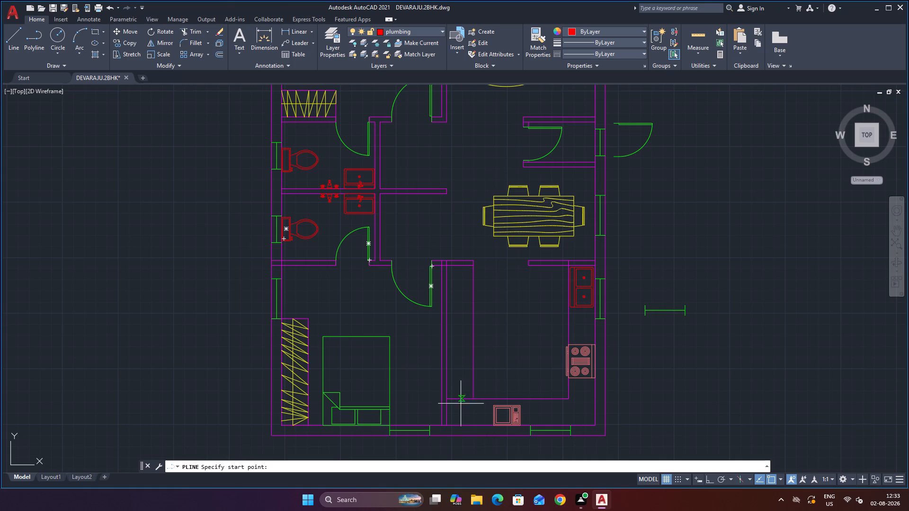
pyautogui.scroll(2, 460, 405)
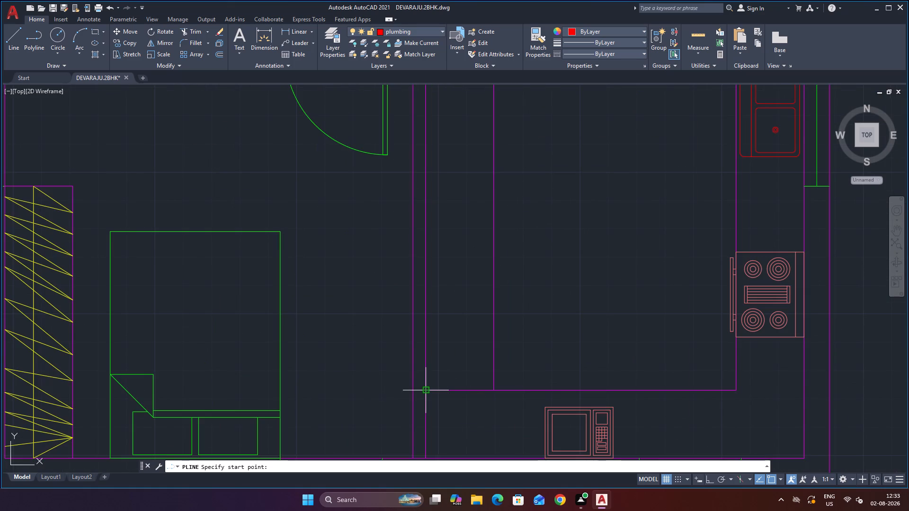
pyautogui.click(428, 390)
pyautogui.click(493, 367)
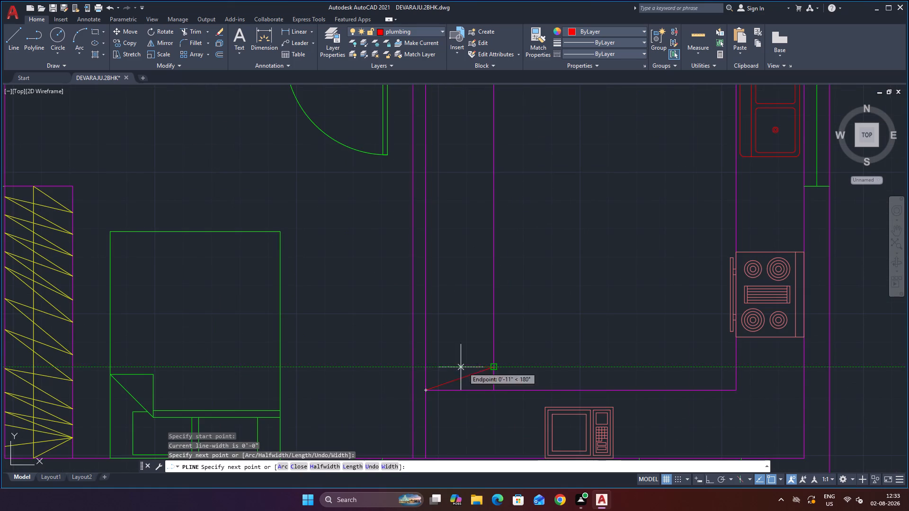
pyautogui.click(426, 370)
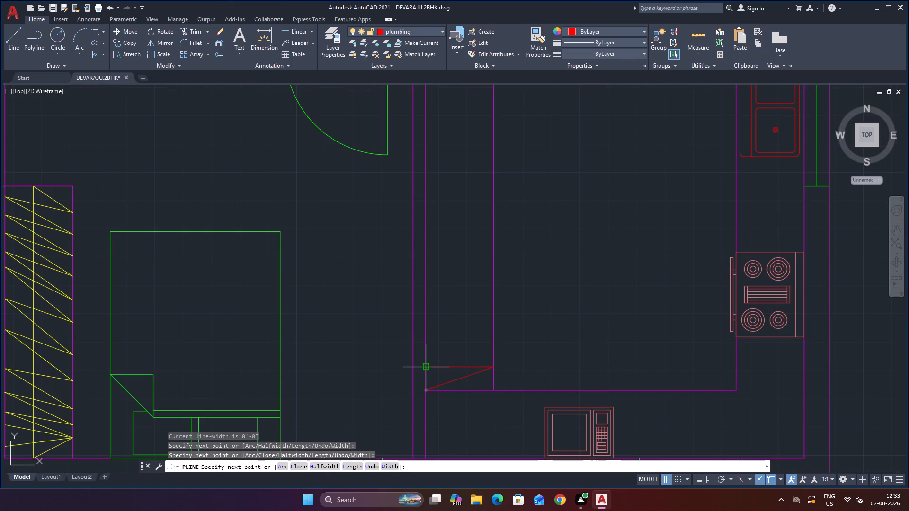
pyautogui.click(494, 349)
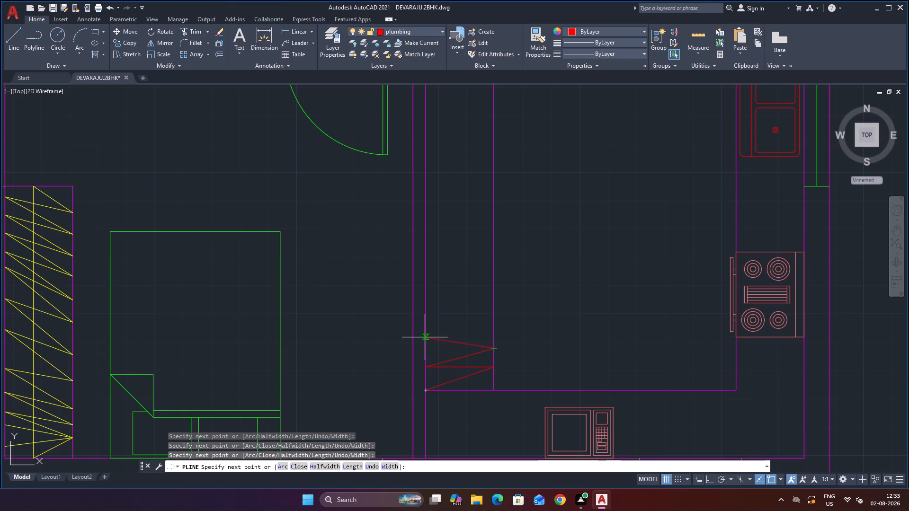
pyautogui.click(425, 337)
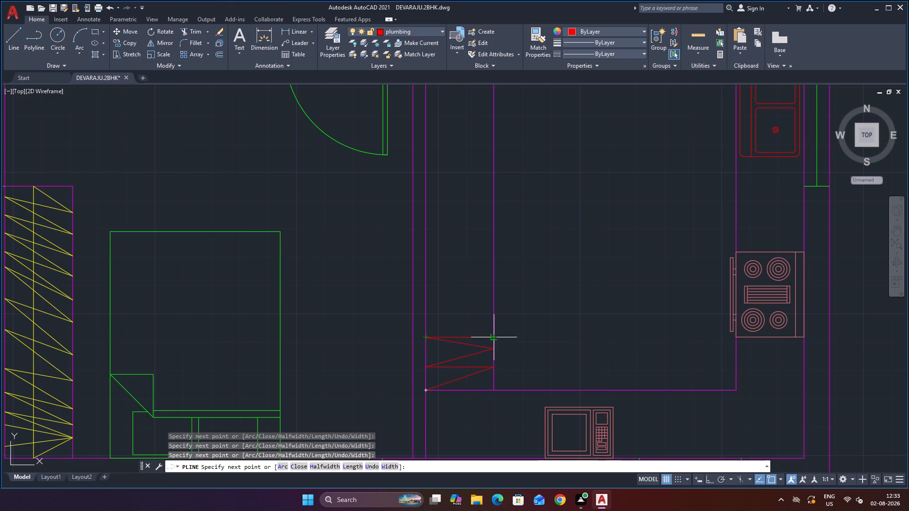
pyautogui.click(491, 335)
pyautogui.click(429, 319)
pyautogui.click(488, 314)
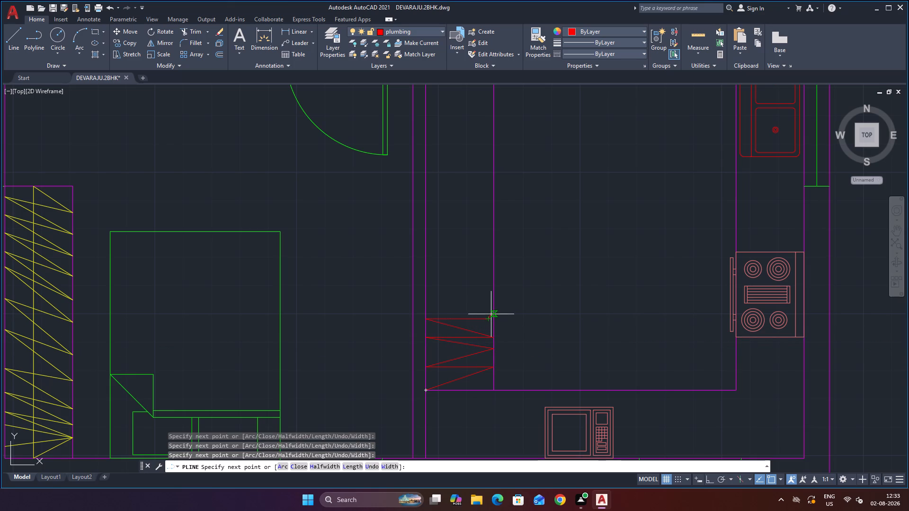
pyautogui.click(493, 319)
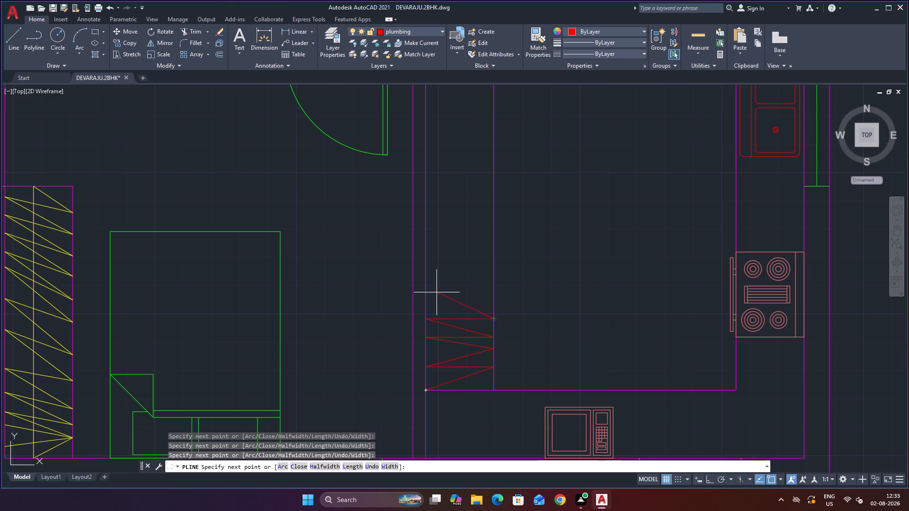
pyautogui.click(429, 292)
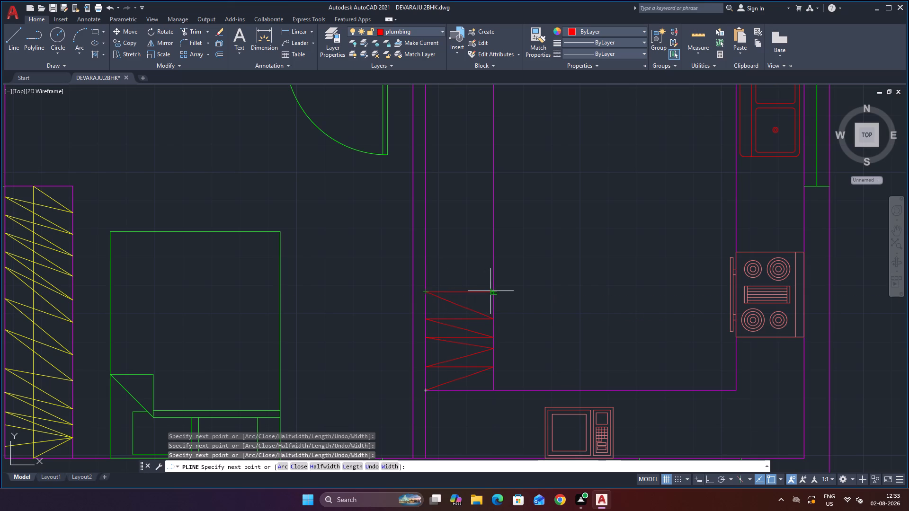
pyautogui.click(491, 291)
pyautogui.click(426, 267)
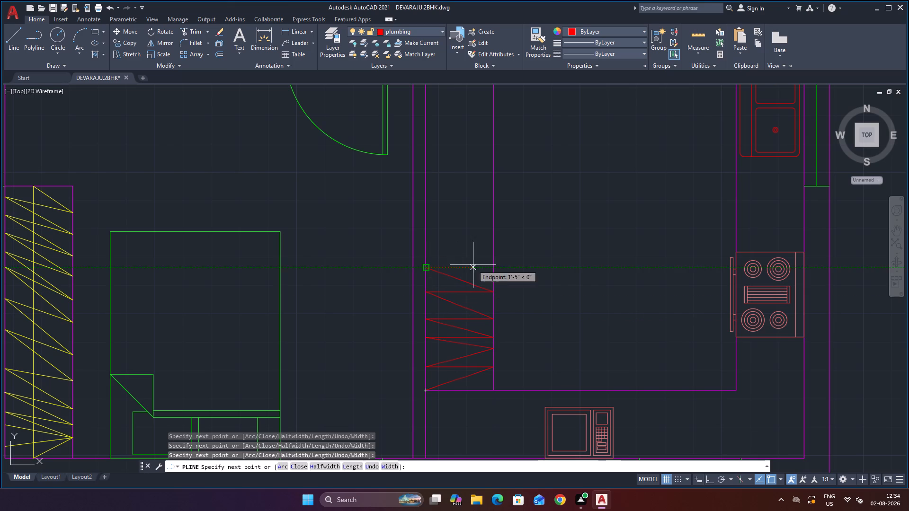
pyautogui.click(493, 266)
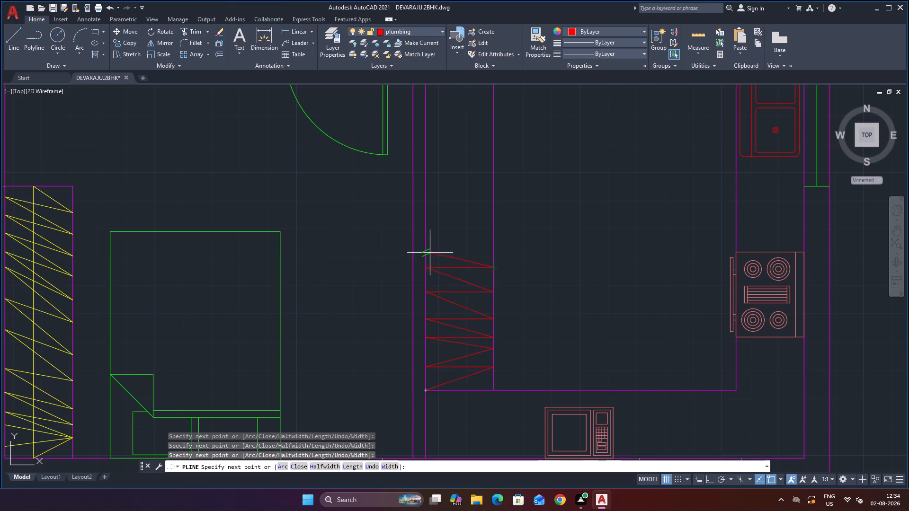
pyautogui.click(428, 248)
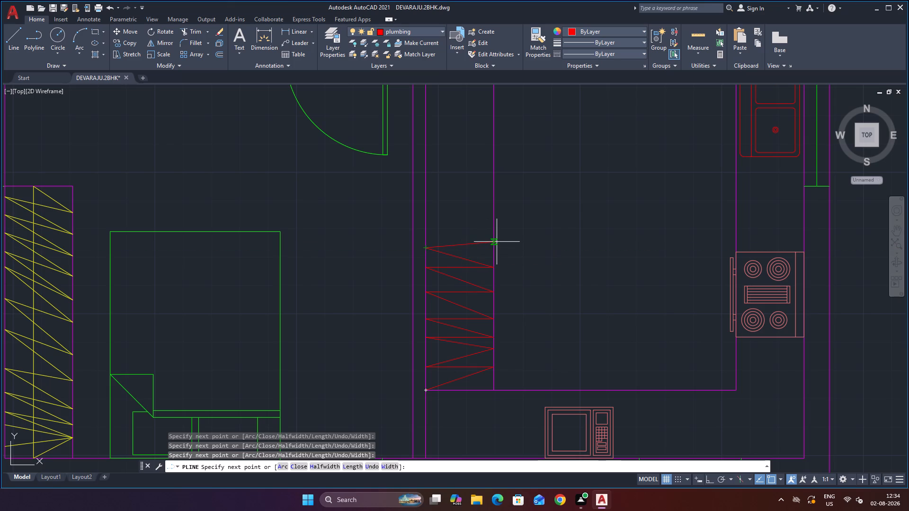
pyautogui.click(497, 242)
# Continue the zigzag polyline between the storage strip's long sides, up past the free end of the lower bedroom's door leaf.
pyautogui.scroll(-2, 472, 222)
pyautogui.scroll(3, 461, 231)
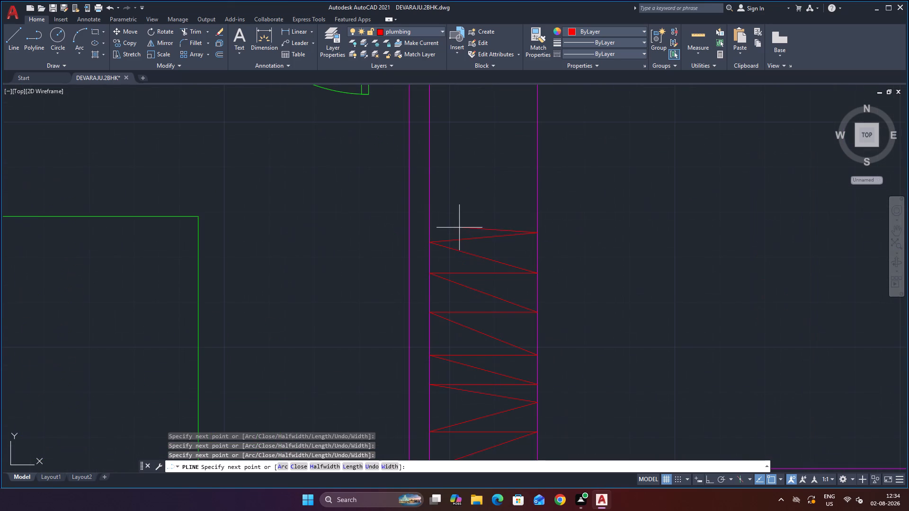
pyautogui.click(431, 204)
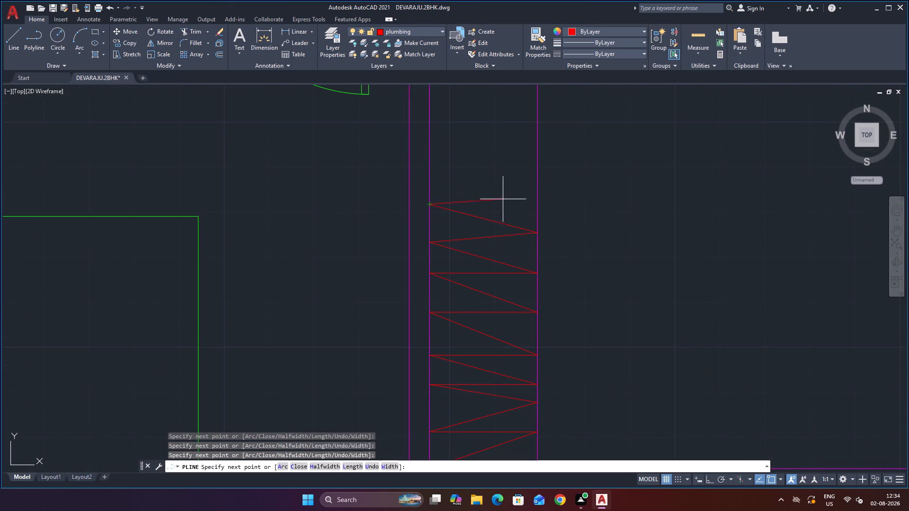
pyautogui.click(538, 195)
pyautogui.click(433, 177)
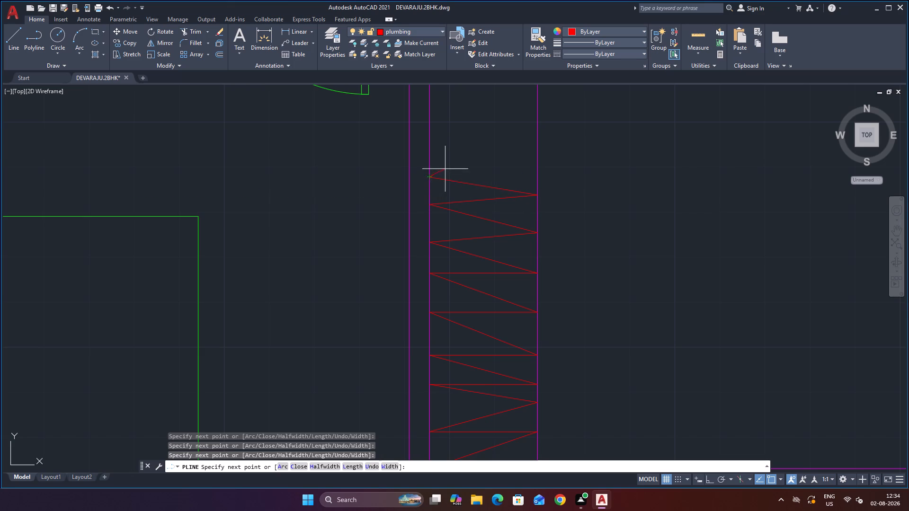
pyautogui.scroll(-4, 445, 169)
pyautogui.scroll(3, 451, 171)
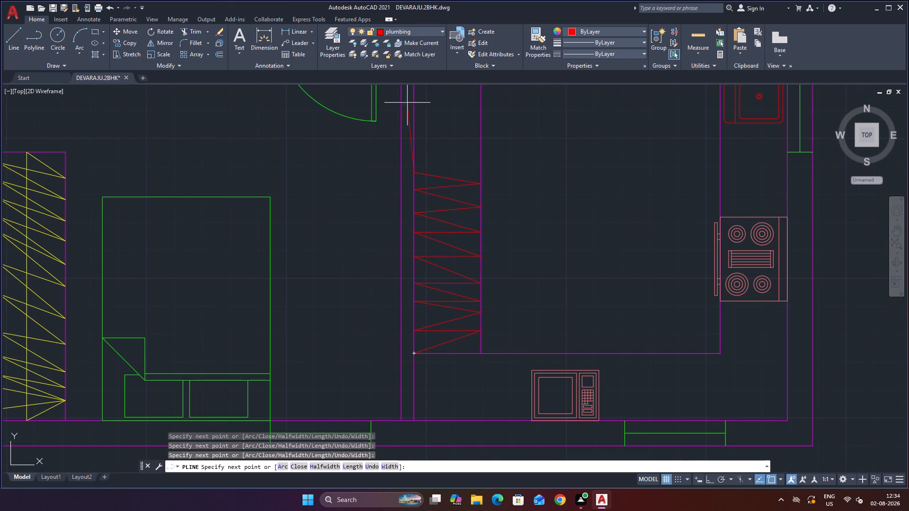
pyautogui.scroll(-3, 416, 113)
pyautogui.scroll(4, 424, 110)
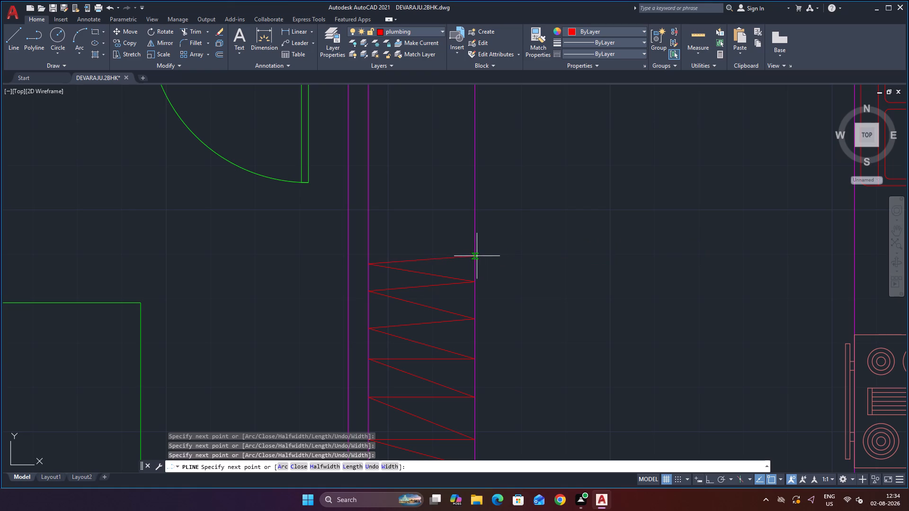
pyautogui.click(475, 258)
pyautogui.click(367, 216)
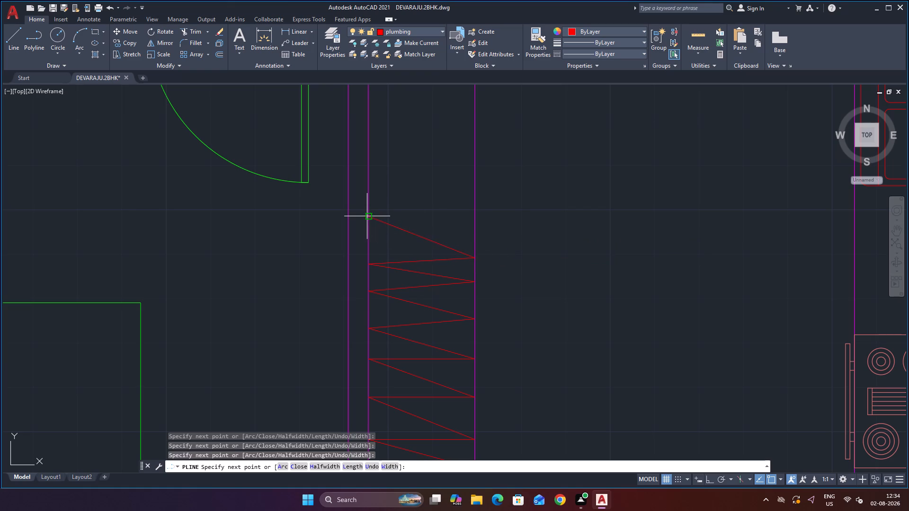
pyautogui.click(475, 225)
pyautogui.click(368, 182)
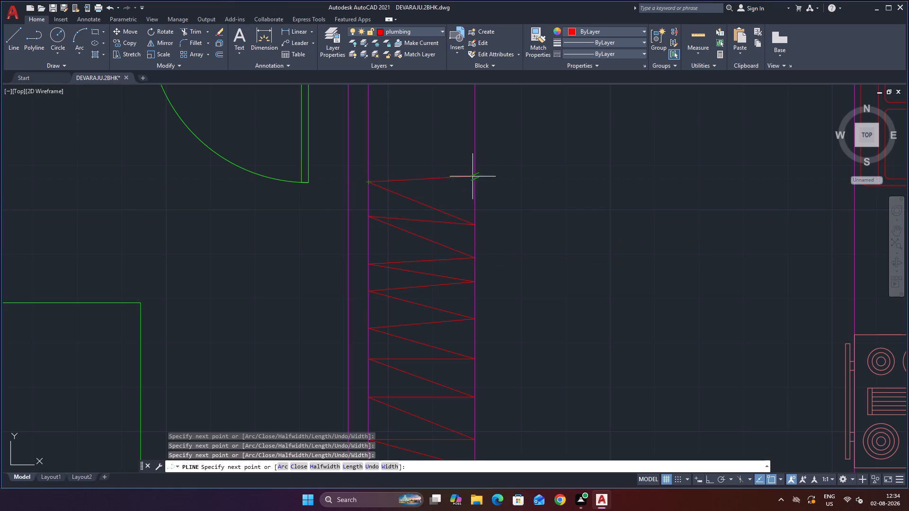
pyautogui.click(477, 176)
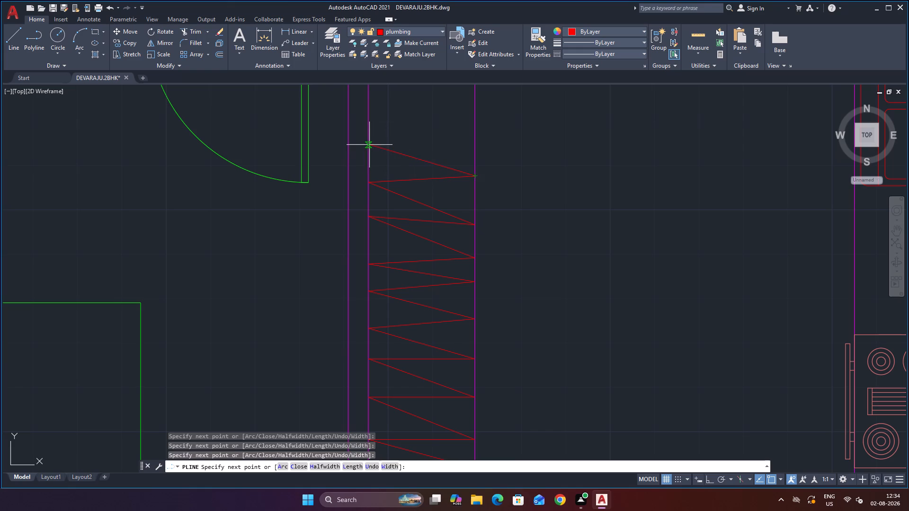
pyautogui.click(369, 145)
pyautogui.click(473, 136)
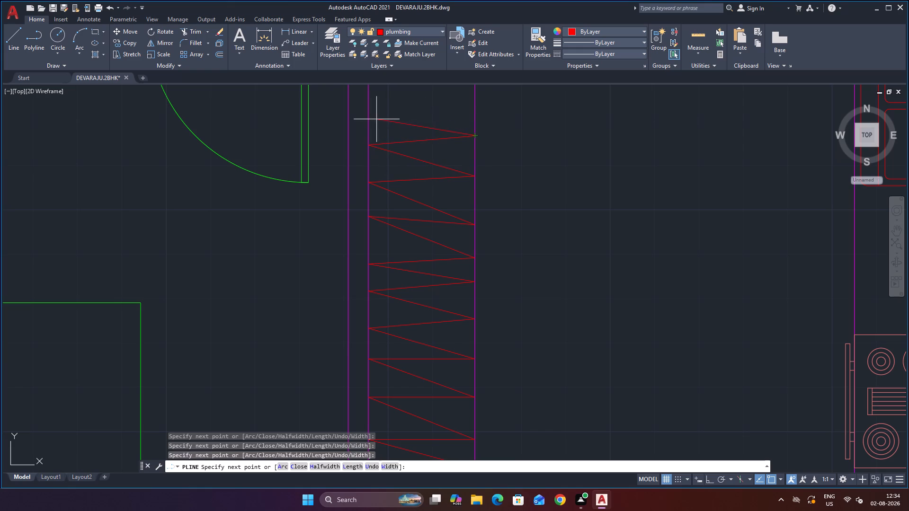
pyautogui.click(369, 120)
# Continue the zigzag polyline between the kitchen storage strip's long sides up to the wall line at its upper end.
pyautogui.scroll(-3, 410, 113)
pyautogui.scroll(3, 418, 102)
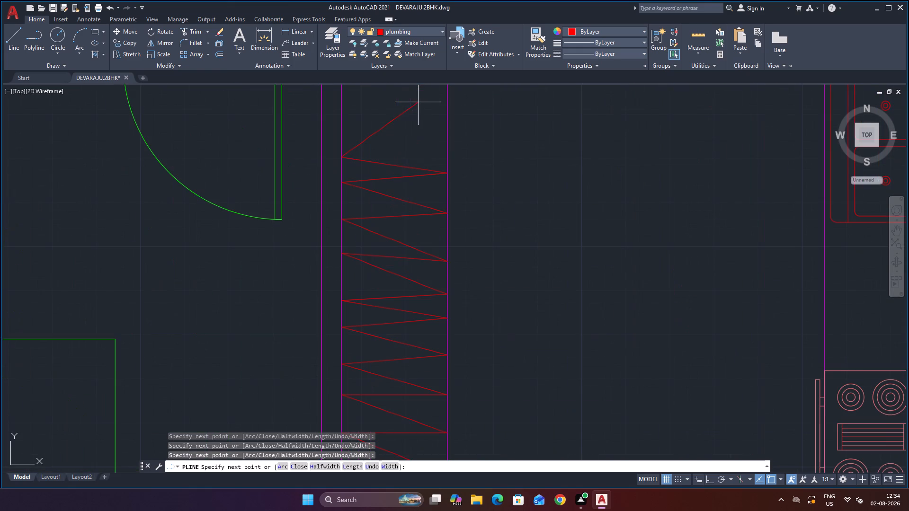
pyautogui.click(446, 156)
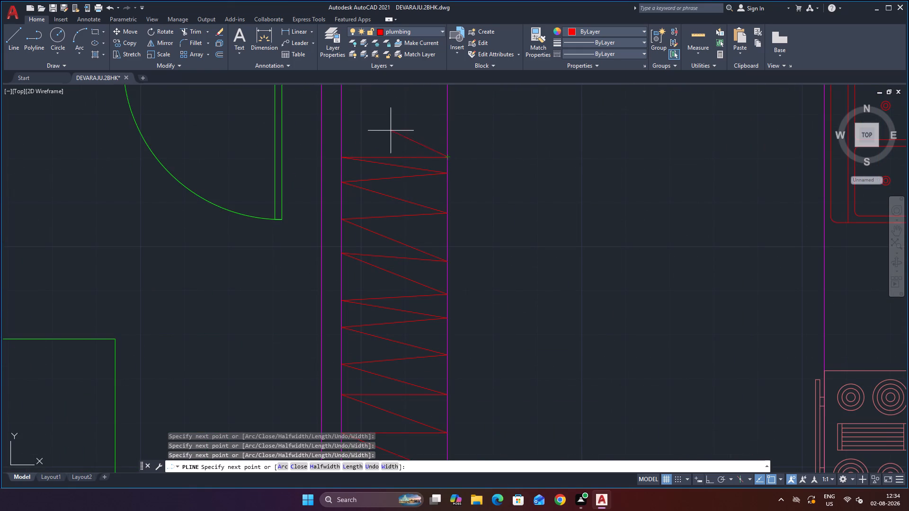
pyautogui.click(343, 123)
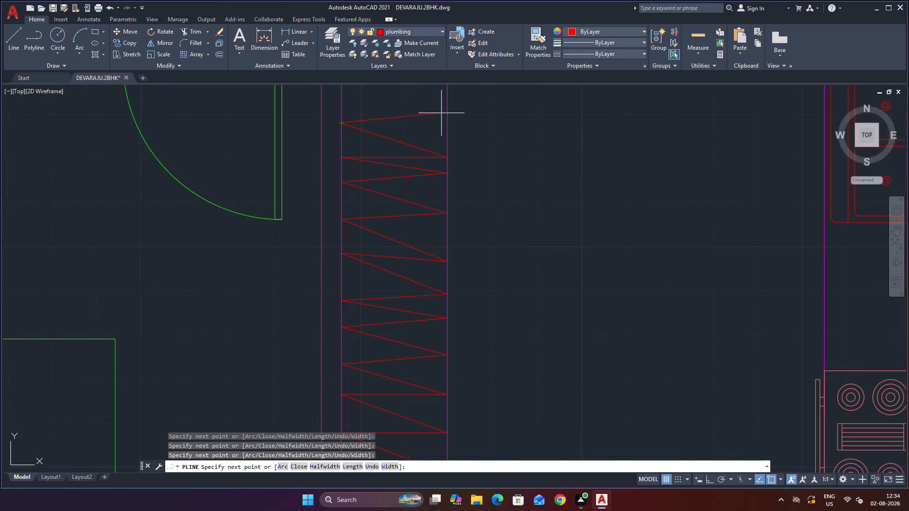
pyautogui.click(446, 117)
pyautogui.scroll(-3, 446, 117)
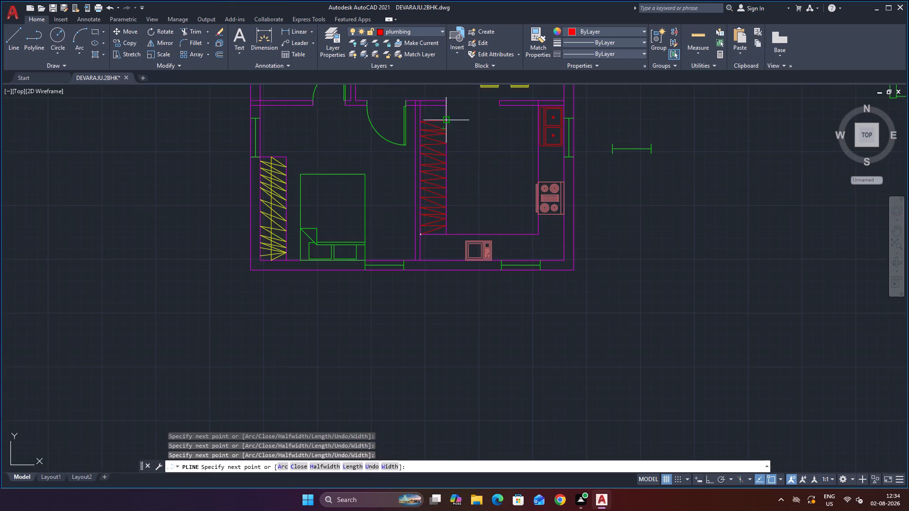
pyautogui.scroll(3, 443, 112)
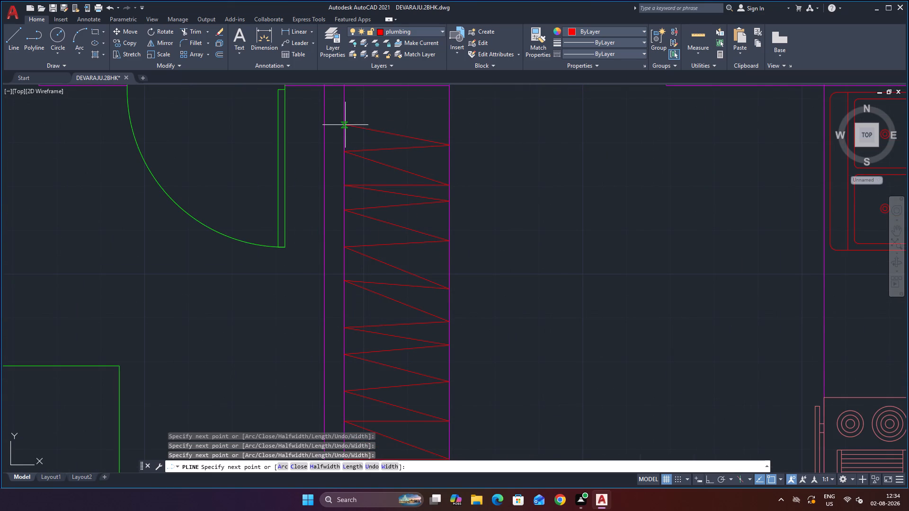
pyautogui.click(345, 125)
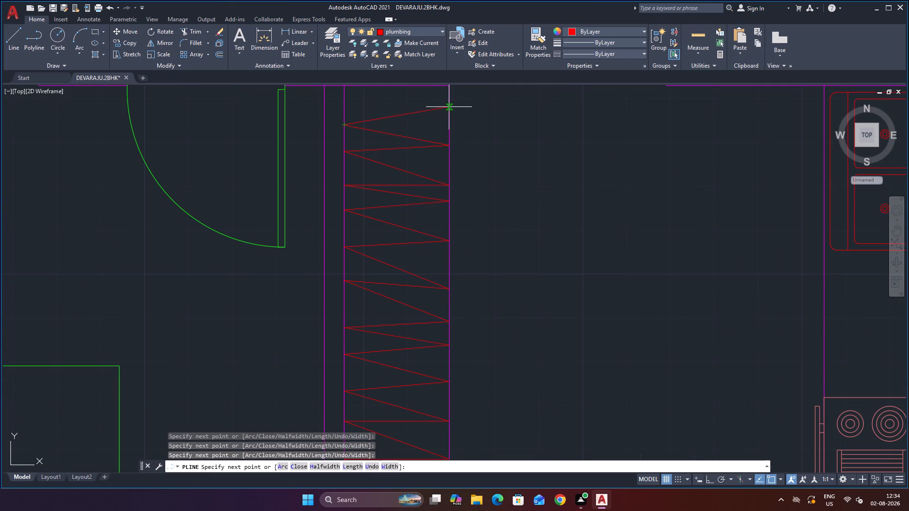
pyautogui.click(449, 107)
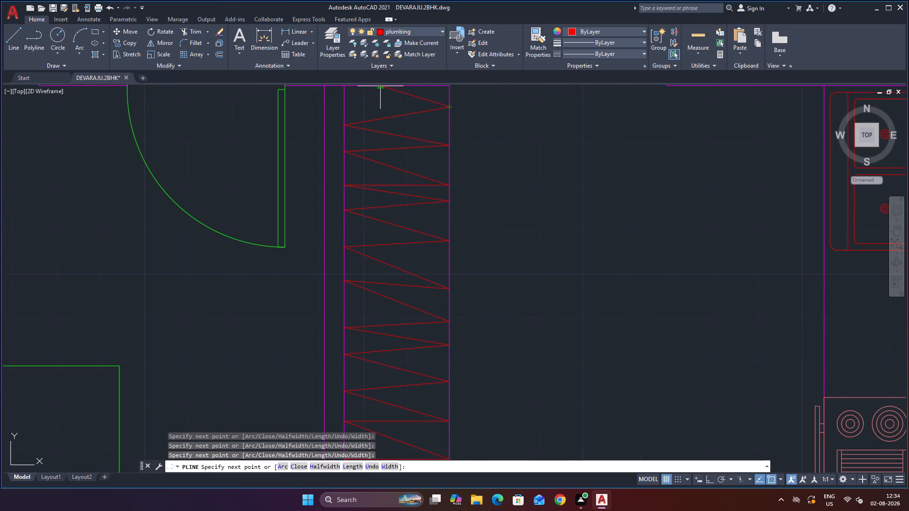
pyautogui.click(388, 85)
# Run the polyline straight back along the storage strip's centre to its lower edge and end it.
pyautogui.scroll(-4, 403, 157)
pyautogui.scroll(2, 400, 218)
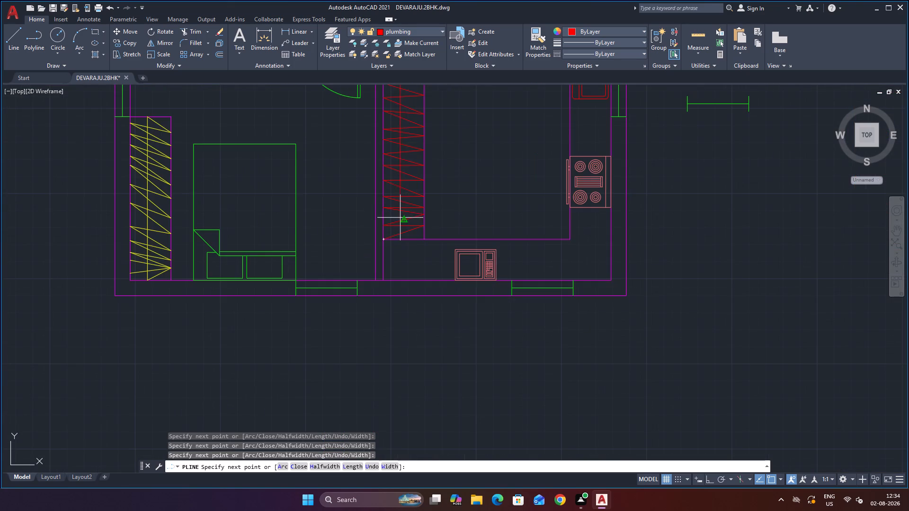
pyautogui.click(402, 239)
pyautogui.press('Escape')
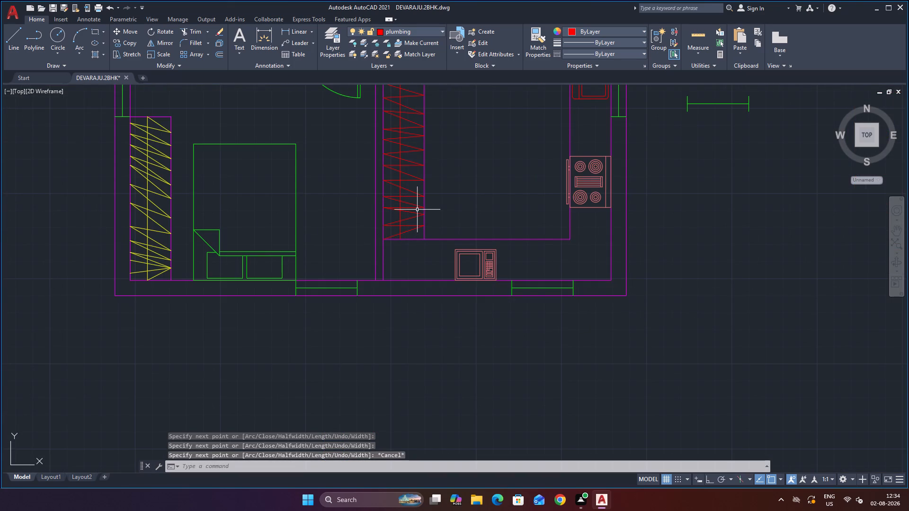
# Move the kitchen storage strip's zigzag polyline to the furniture layer, reapplying yellow as that layer's colour.
pyautogui.click(404, 166)
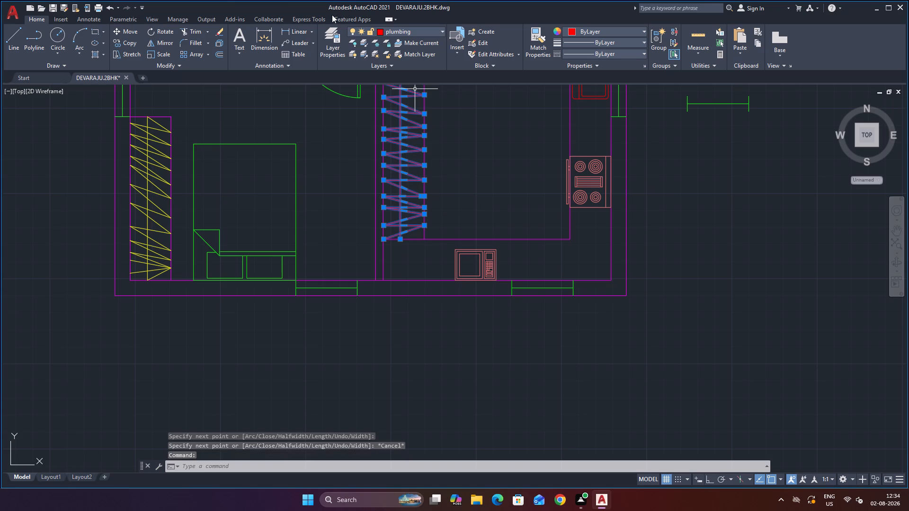
pyautogui.click(388, 30)
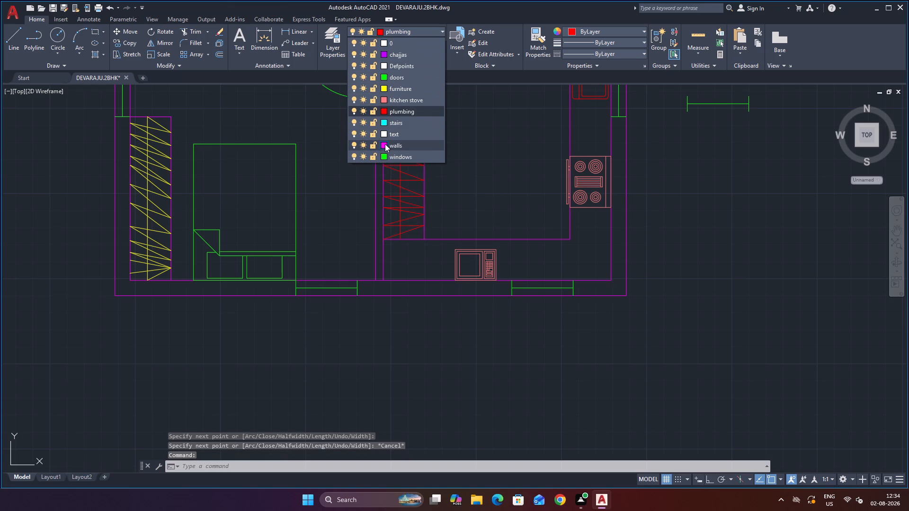
pyautogui.click(384, 88)
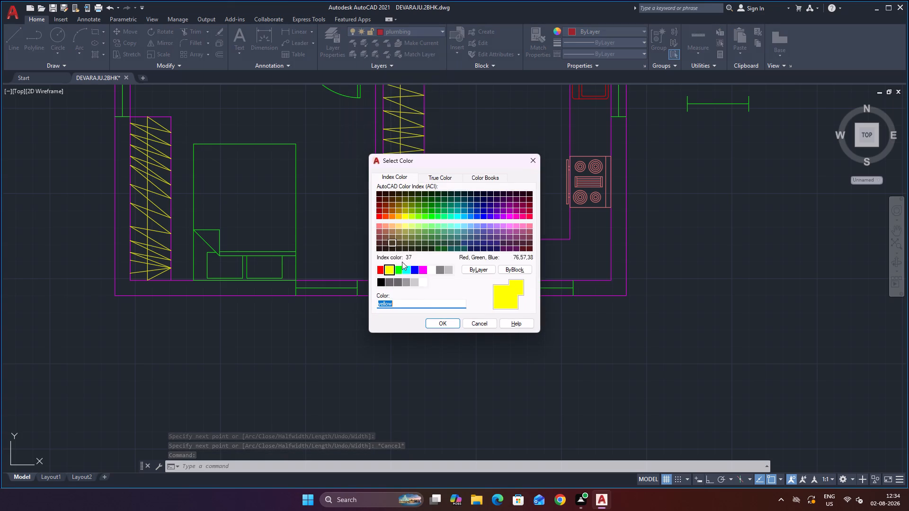
pyautogui.click(444, 324)
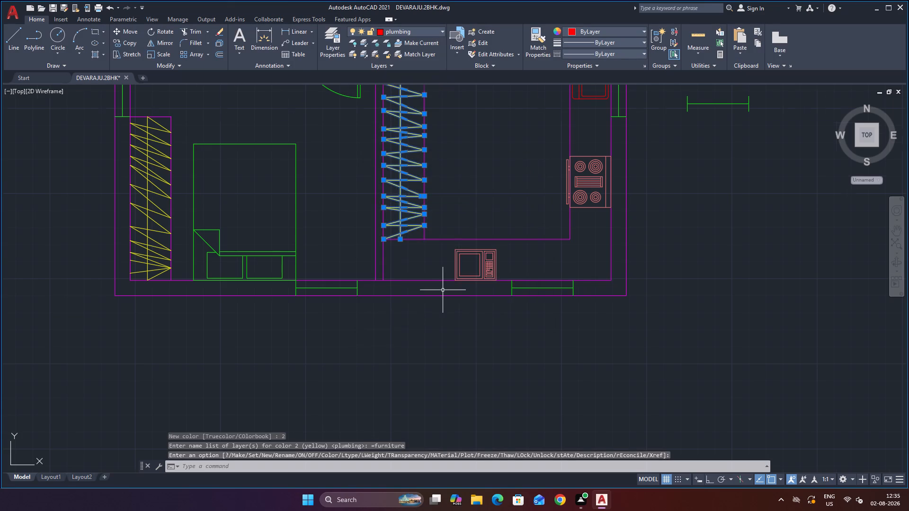
pyautogui.scroll(-3, 442, 289)
pyautogui.press('Escape')
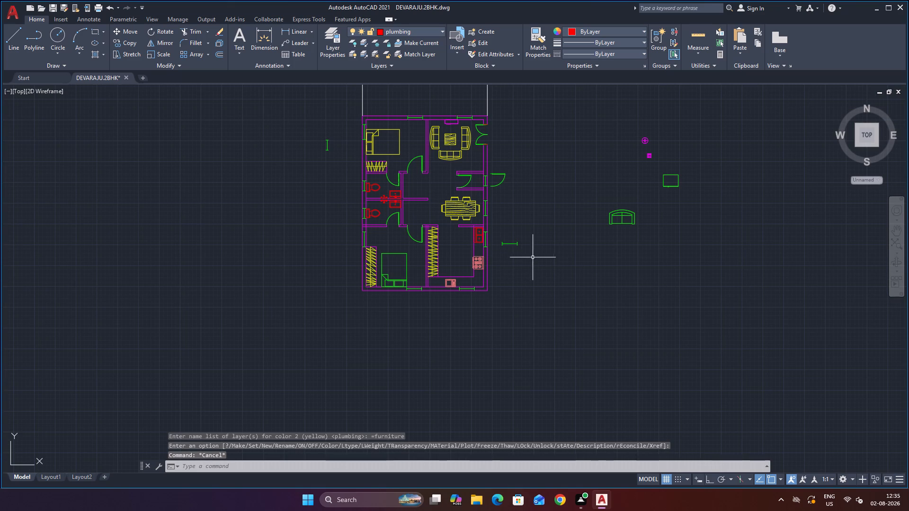
# Move the spare single door beside the plan's outer wall away to the area of the other spare blocks.
pyautogui.scroll(1, 534, 256)
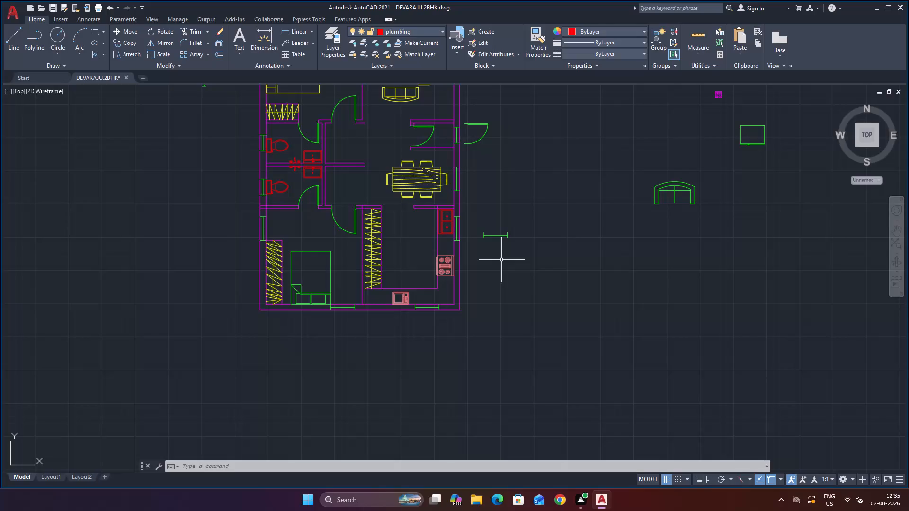
pyautogui.scroll(-1, 514, 249)
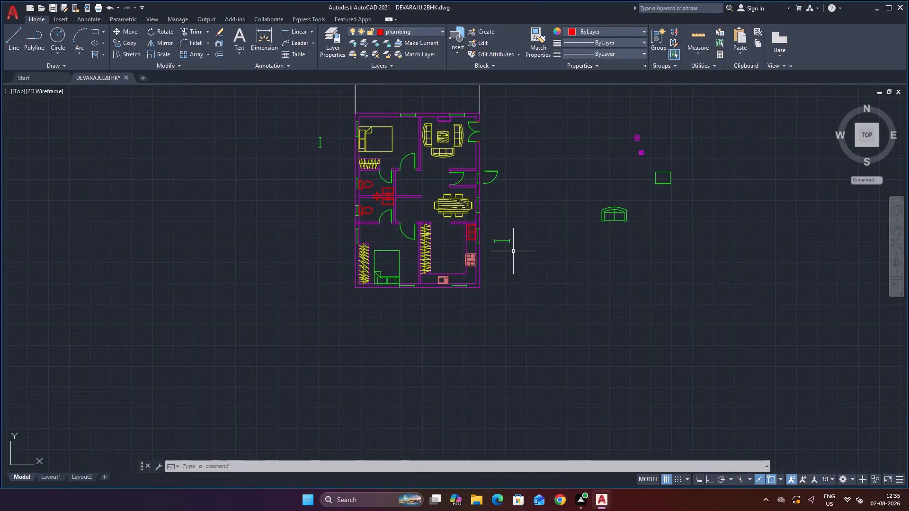
pyautogui.scroll(-1, 513, 251)
pyautogui.scroll(1, 504, 175)
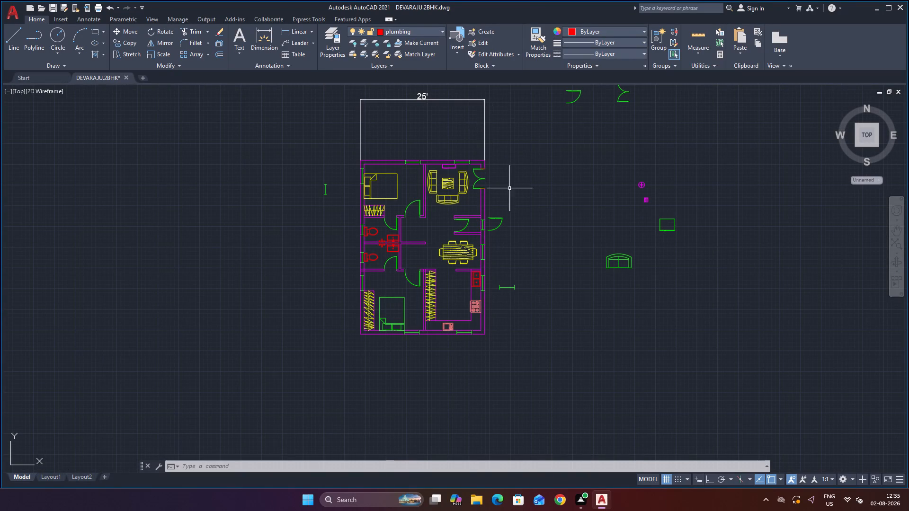
pyautogui.click(501, 218)
pyautogui.scroll(2, 497, 221)
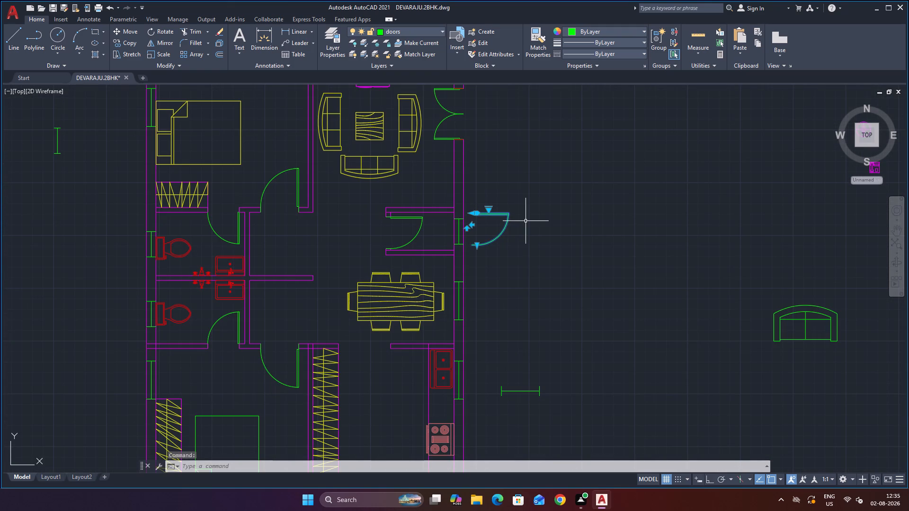
pyautogui.press('m')
pyautogui.press('Return')
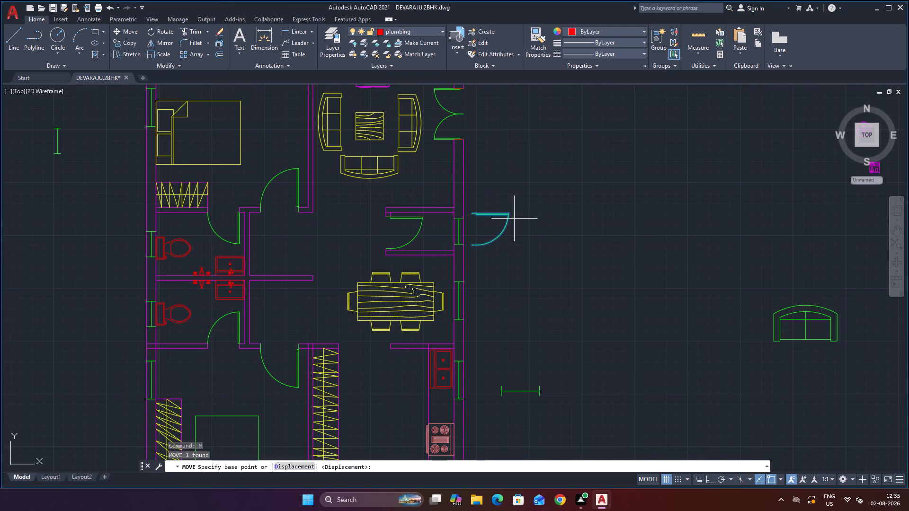
pyautogui.moveTo(507, 212); pyautogui.dragTo(535, 211)
pyautogui.click(803, 122)
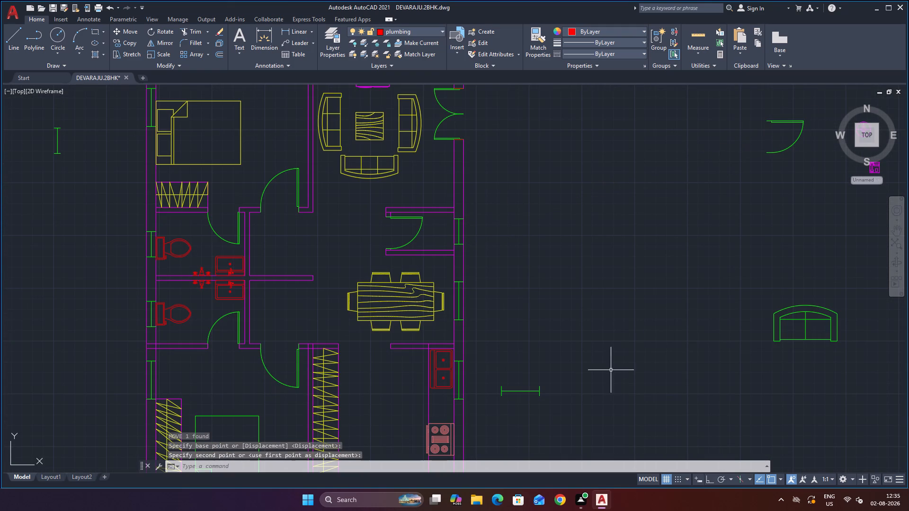
# Move the loose horizontal window symbol beside the kitchen to below the relocated spare door.
pyautogui.click(530, 391)
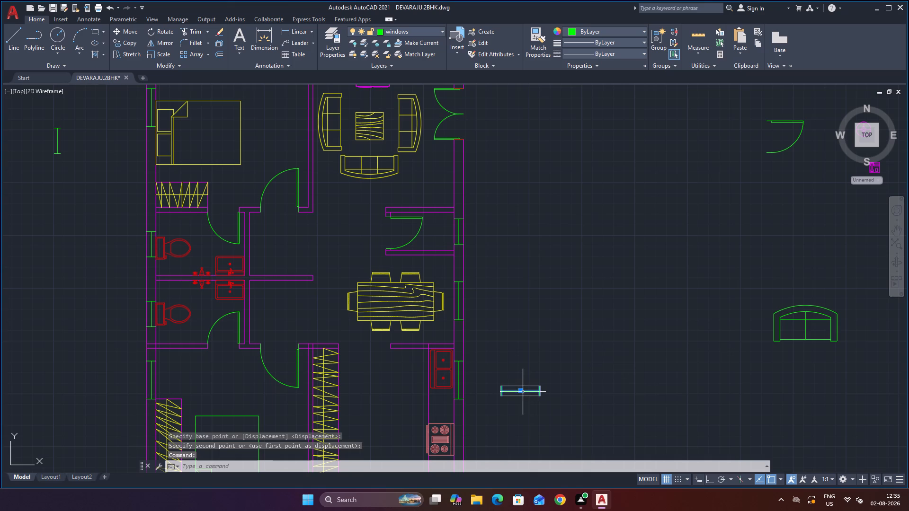
pyautogui.moveTo(520, 391); pyautogui.dragTo(596, 367)
pyautogui.click(770, 212)
# Move the relocated loose window symbol to the stairs layer, reapplying cyan as that layer's colour.
pyautogui.scroll(-3, 716, 289)
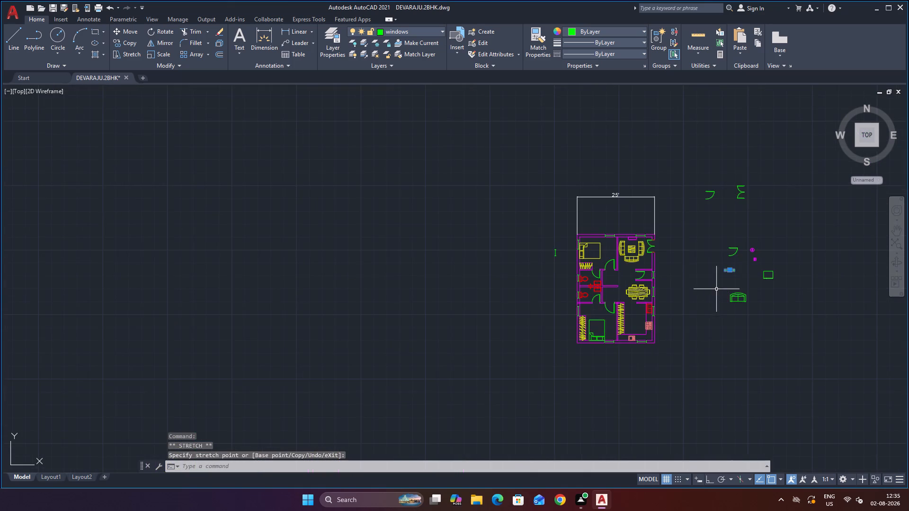
pyautogui.scroll(3, 676, 351)
pyautogui.scroll(-4, 643, 183)
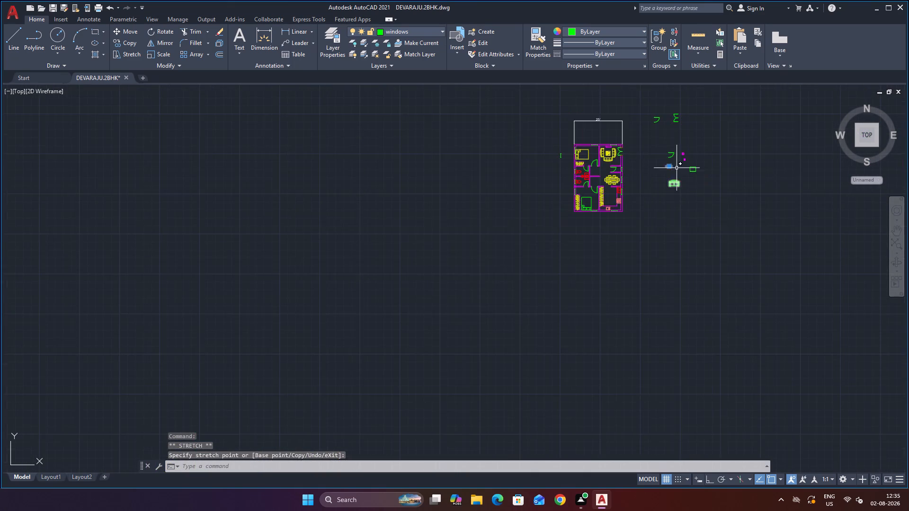
pyautogui.scroll(3, 677, 156)
pyautogui.scroll(-1, 508, 312)
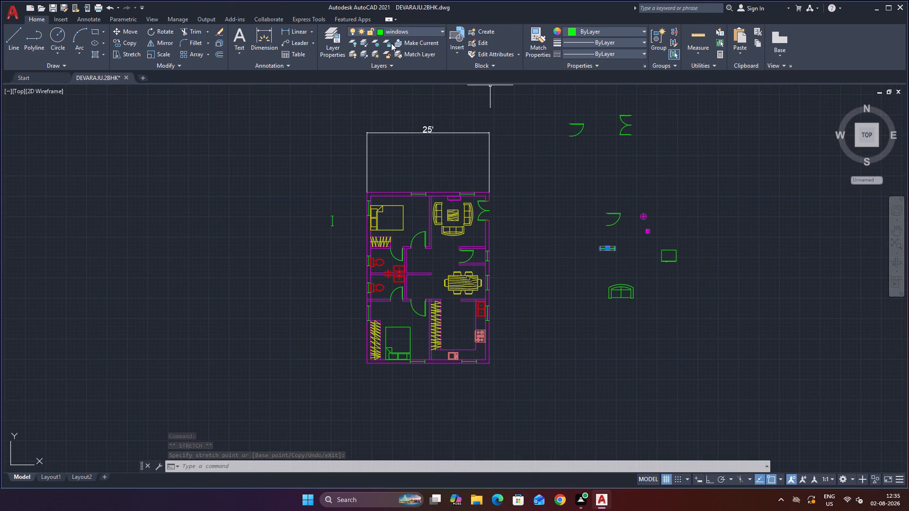
pyautogui.click(396, 30)
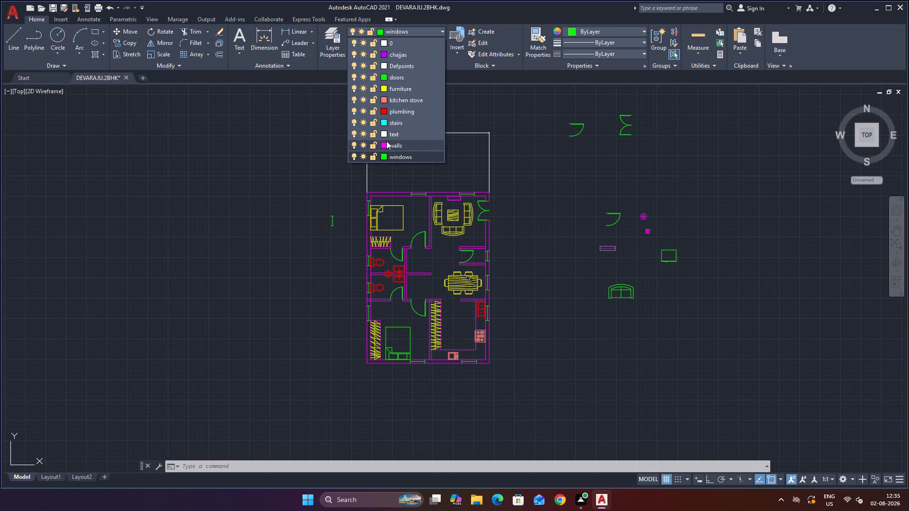
pyautogui.click(384, 122)
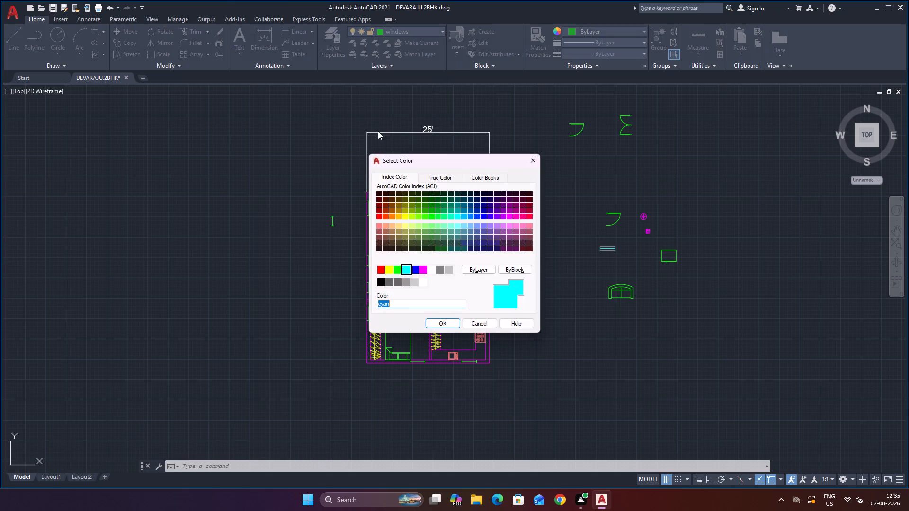
pyautogui.click(435, 321)
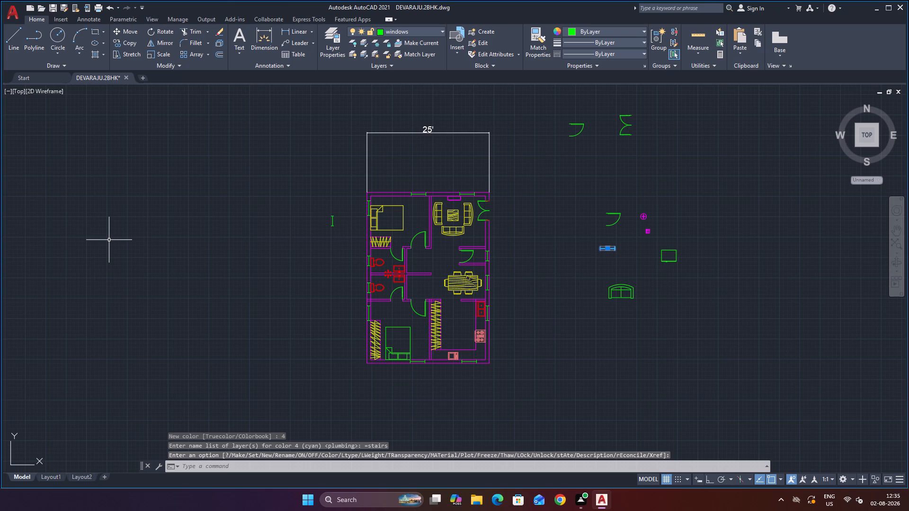
pyautogui.press('Return')
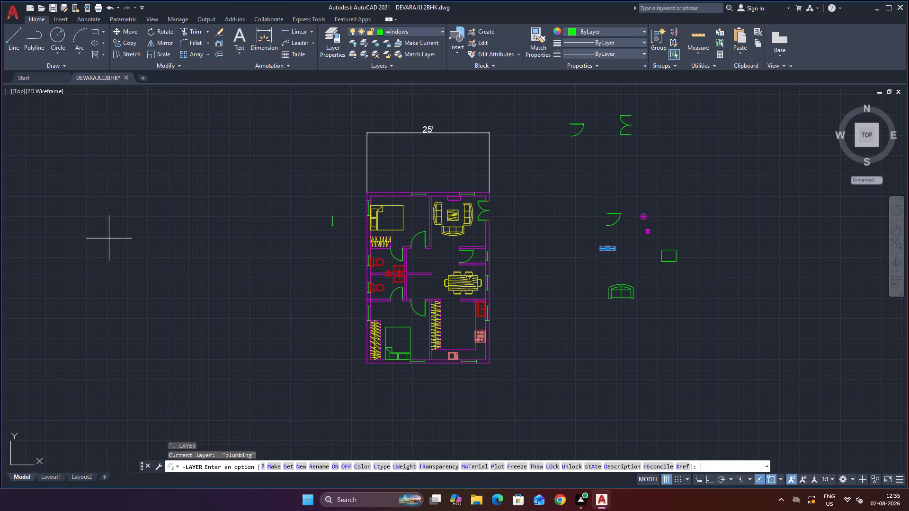
pyautogui.press('Escape')
pyautogui.press('Escape')
pyautogui.press('Escape')
pyautogui.press('Escape')
pyautogui.press('Escape')
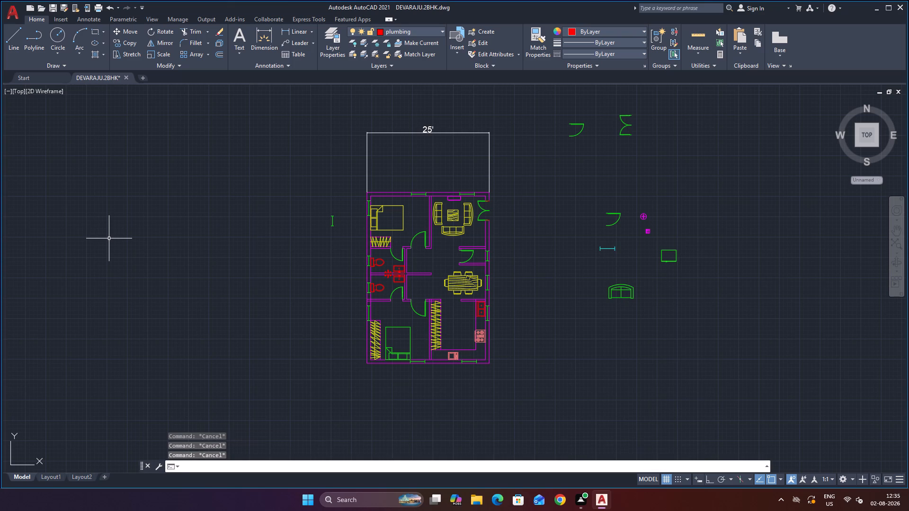
pyautogui.press('Escape')
pyautogui.press('Escape')
pyautogui.press('Escape')
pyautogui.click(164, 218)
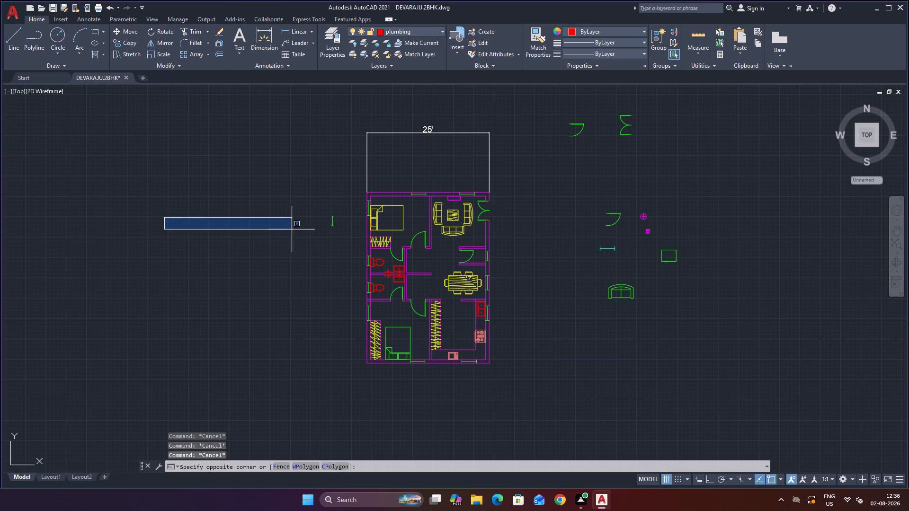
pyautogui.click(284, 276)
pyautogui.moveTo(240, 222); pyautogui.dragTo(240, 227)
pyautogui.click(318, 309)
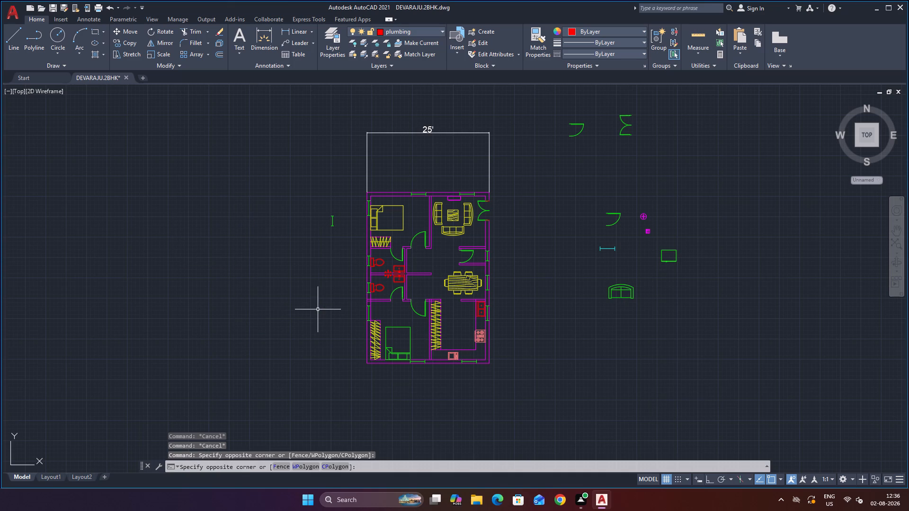
# Reapply cyan as the stairs layer's colour with nothing selected.
pyautogui.click(420, 29)
pyautogui.click(387, 123)
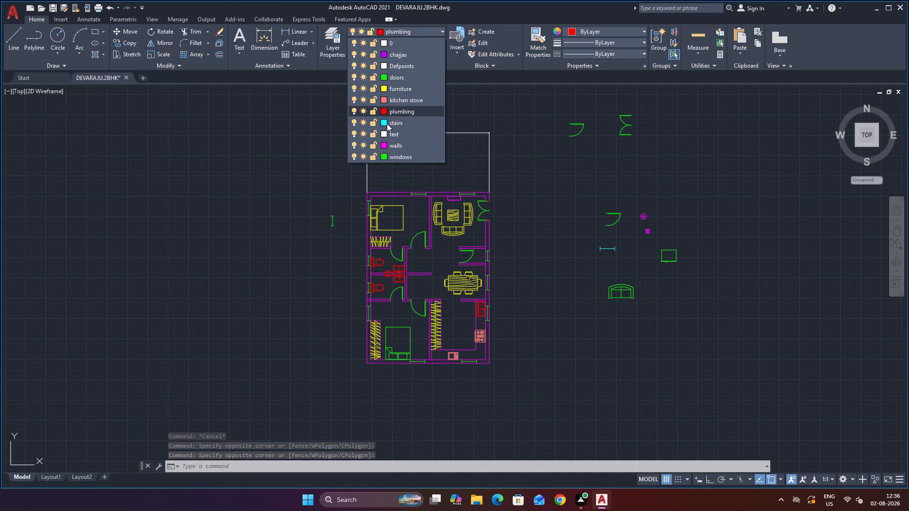
pyautogui.click(440, 322)
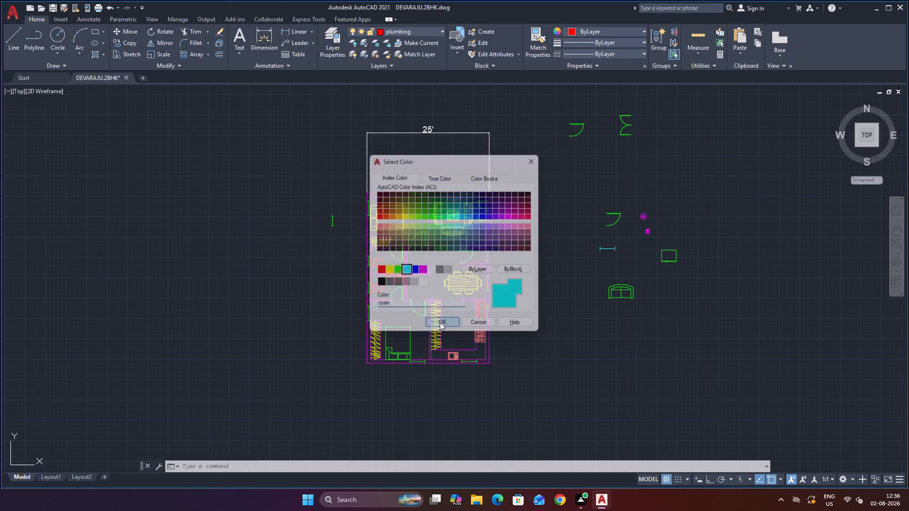
# Save the drawing.
pyautogui.click(138, 294)
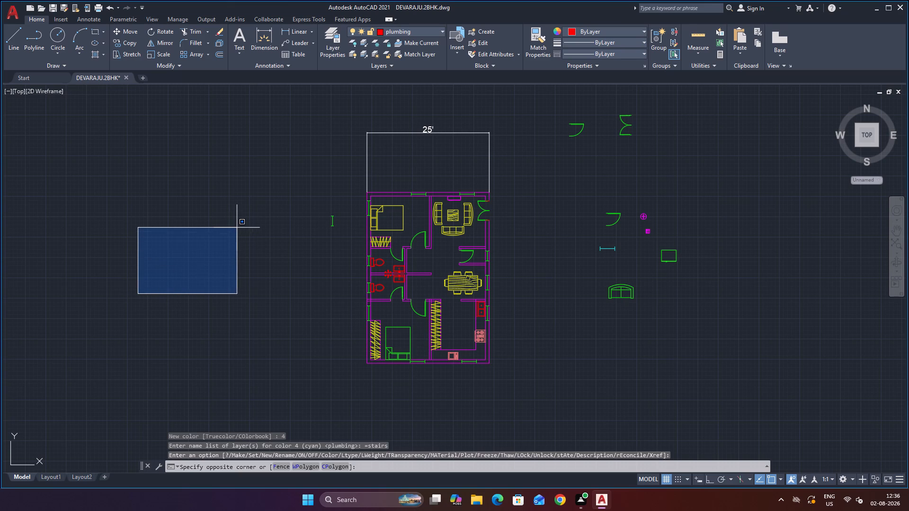
pyautogui.click(179, 241)
pyautogui.click(3, 22)
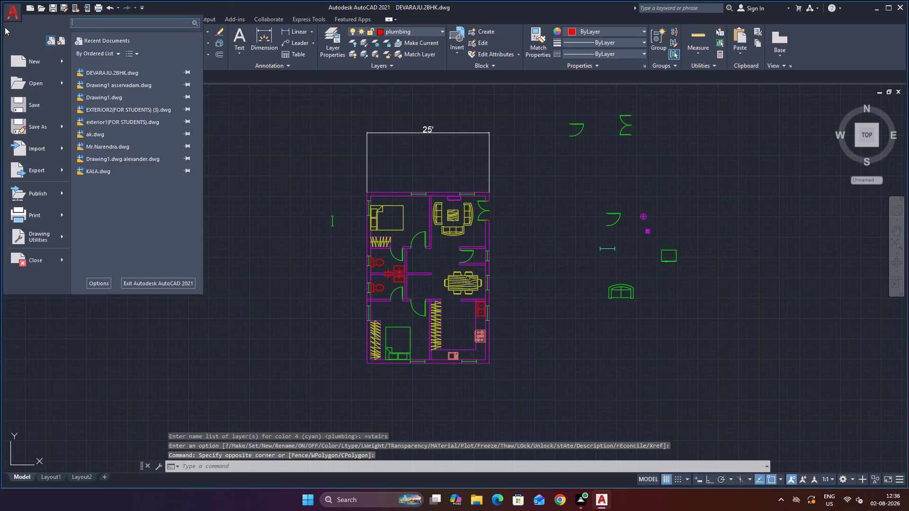
pyautogui.click(53, 105)
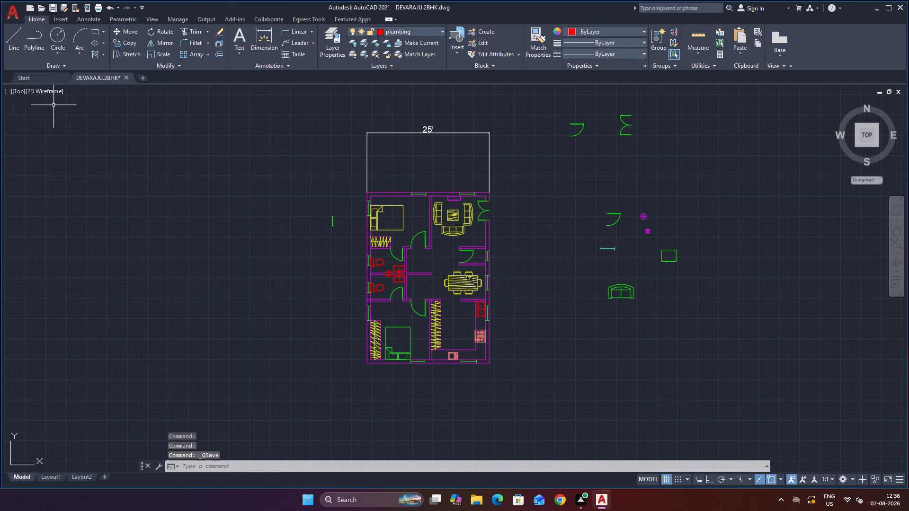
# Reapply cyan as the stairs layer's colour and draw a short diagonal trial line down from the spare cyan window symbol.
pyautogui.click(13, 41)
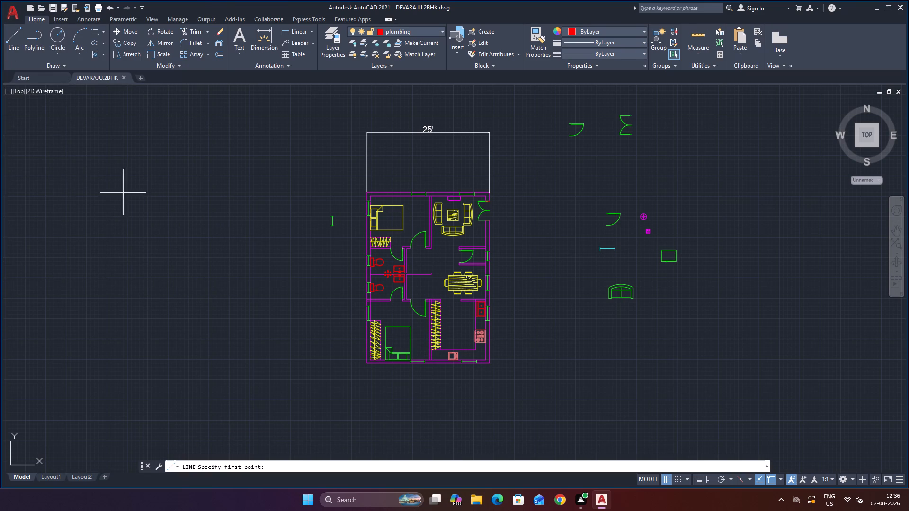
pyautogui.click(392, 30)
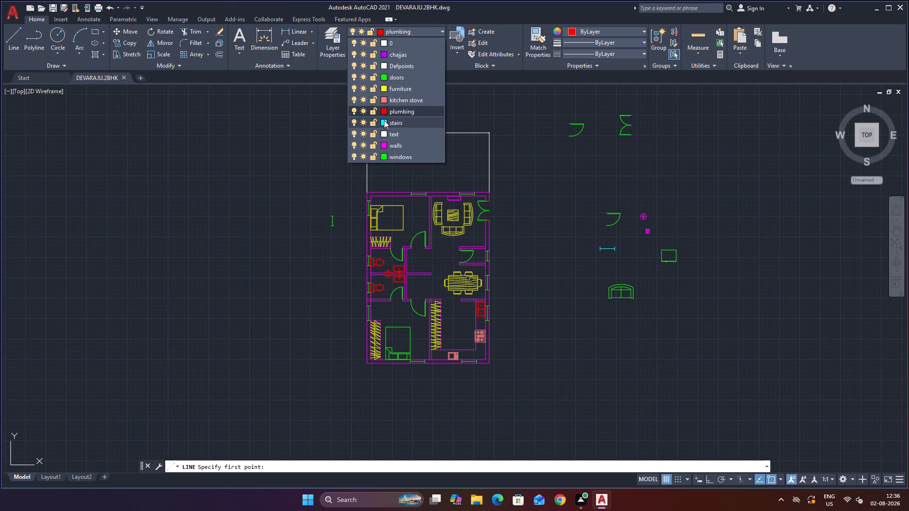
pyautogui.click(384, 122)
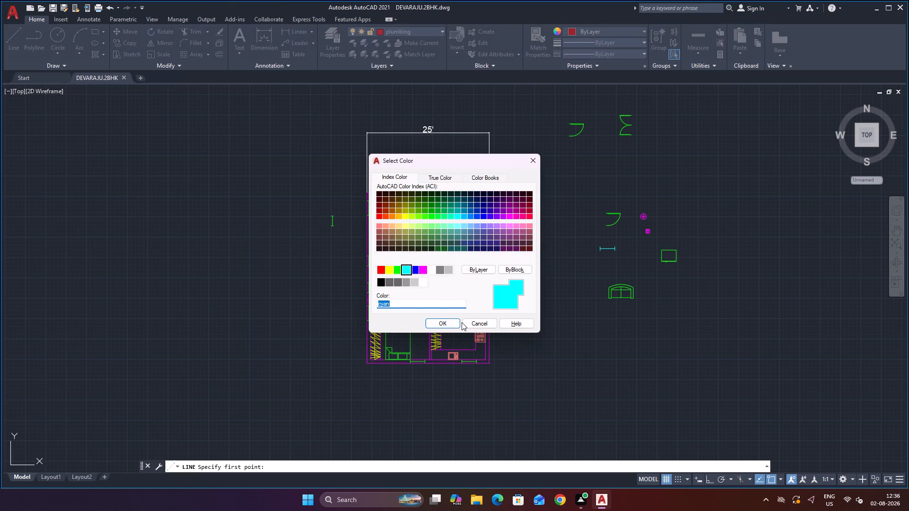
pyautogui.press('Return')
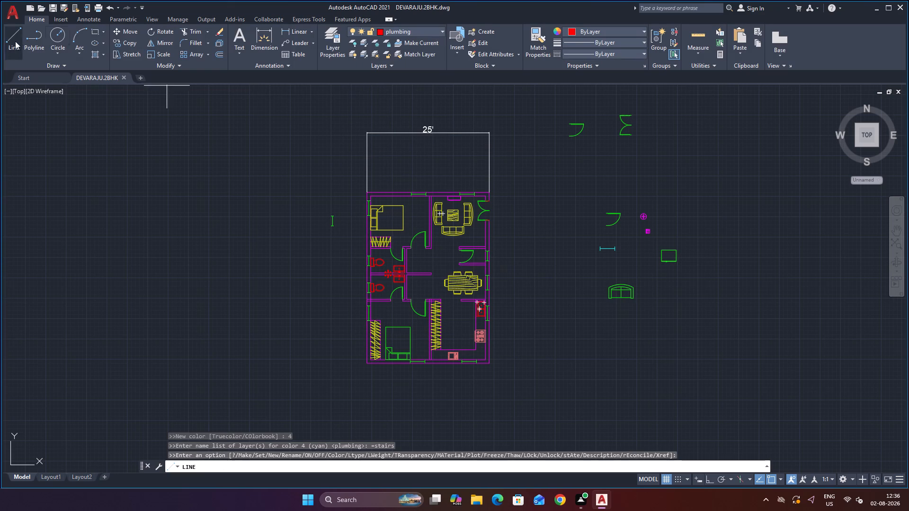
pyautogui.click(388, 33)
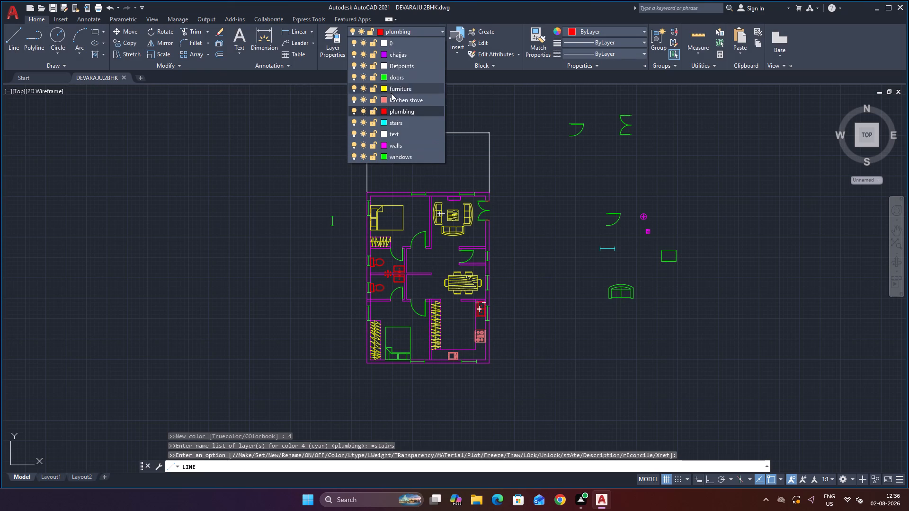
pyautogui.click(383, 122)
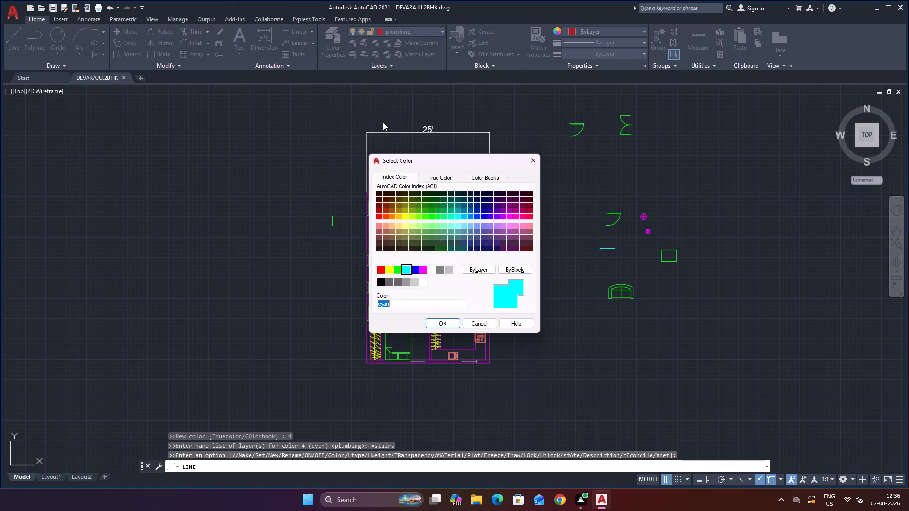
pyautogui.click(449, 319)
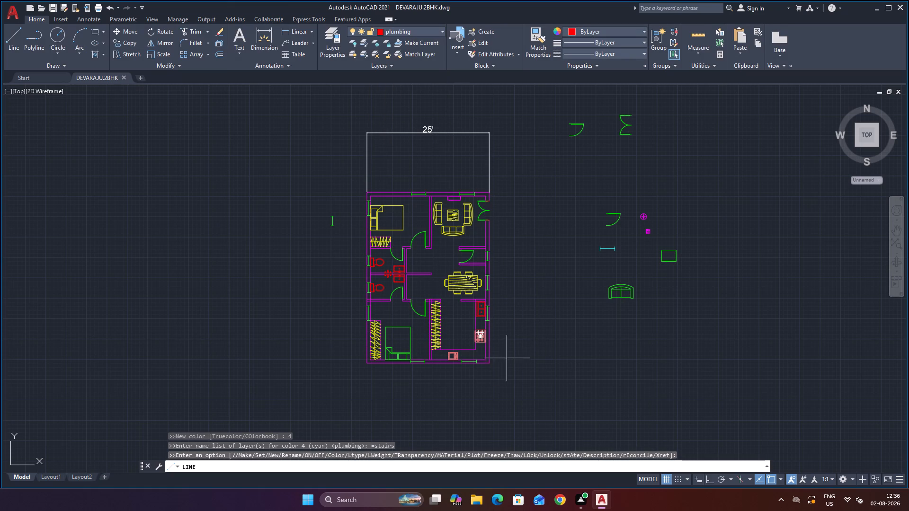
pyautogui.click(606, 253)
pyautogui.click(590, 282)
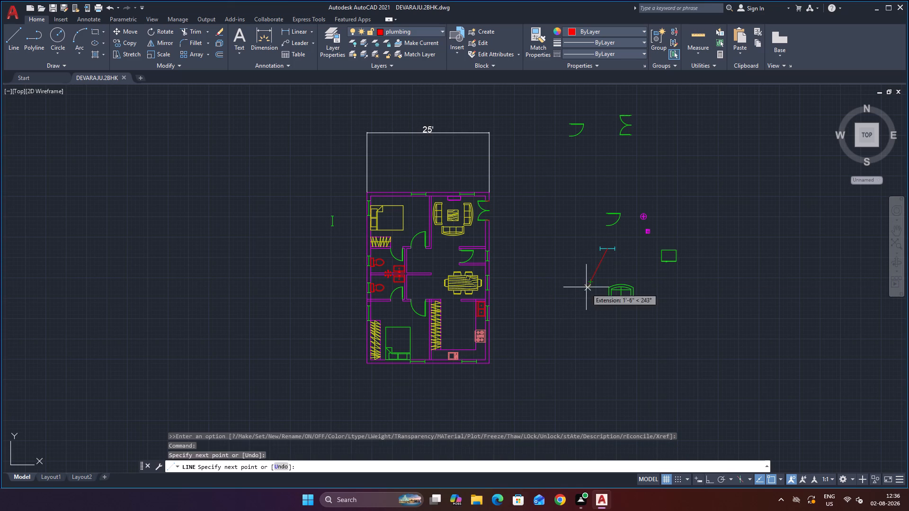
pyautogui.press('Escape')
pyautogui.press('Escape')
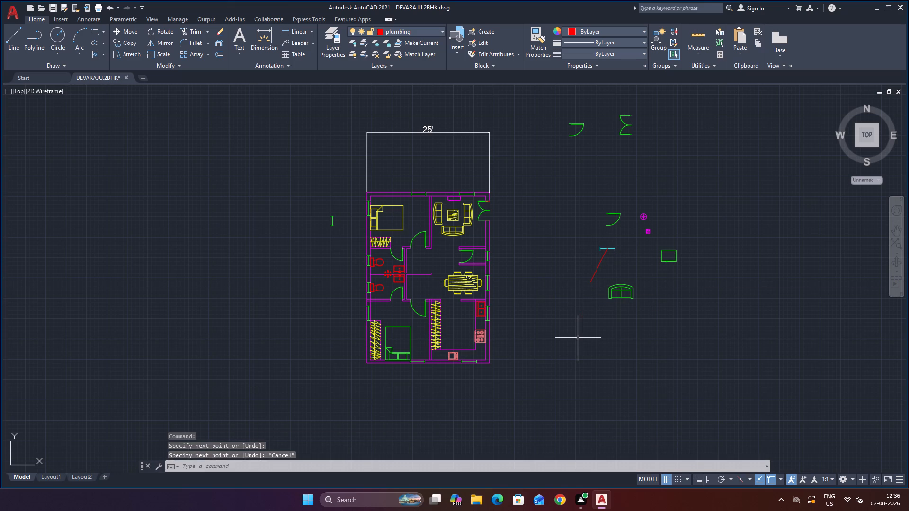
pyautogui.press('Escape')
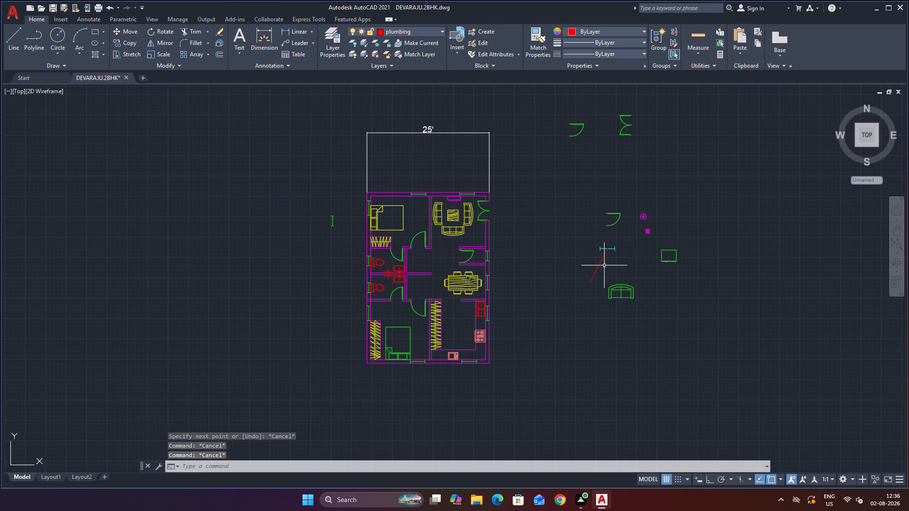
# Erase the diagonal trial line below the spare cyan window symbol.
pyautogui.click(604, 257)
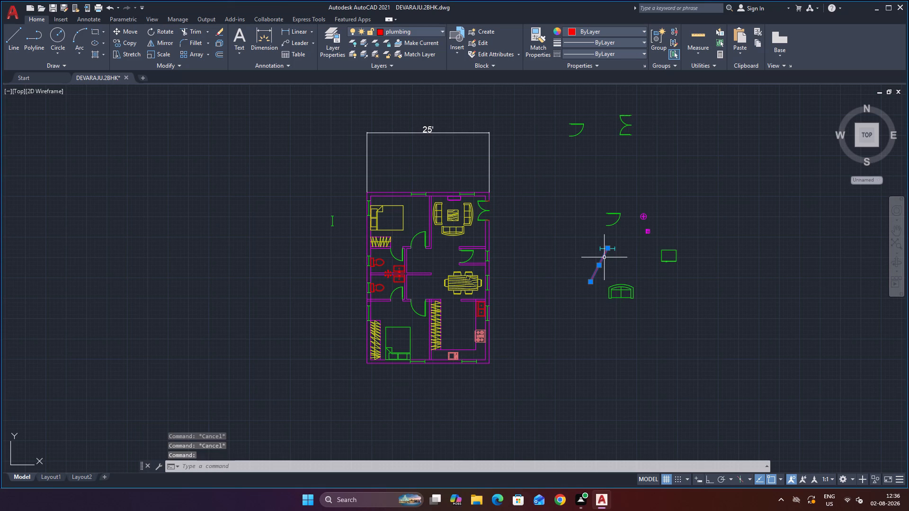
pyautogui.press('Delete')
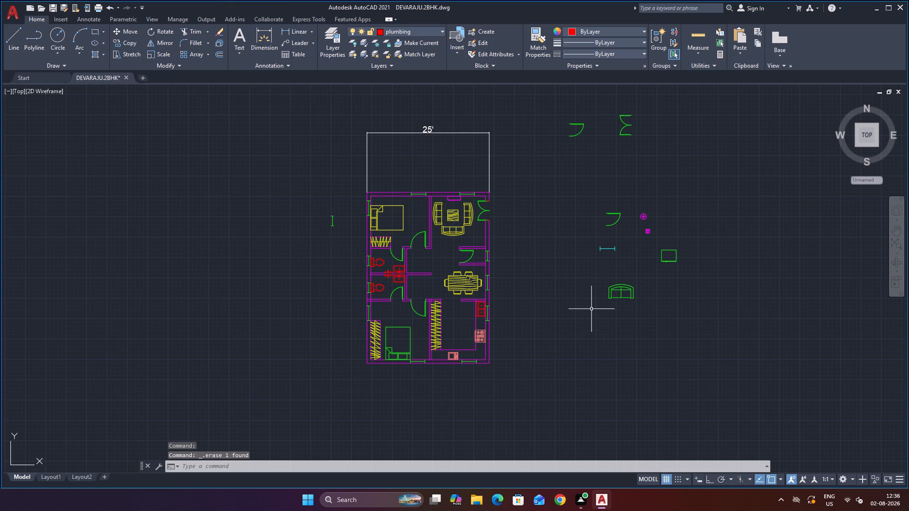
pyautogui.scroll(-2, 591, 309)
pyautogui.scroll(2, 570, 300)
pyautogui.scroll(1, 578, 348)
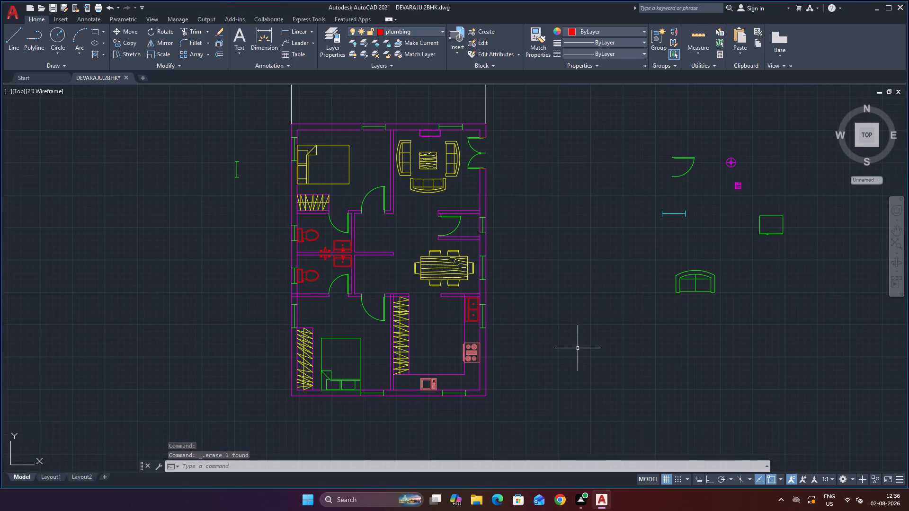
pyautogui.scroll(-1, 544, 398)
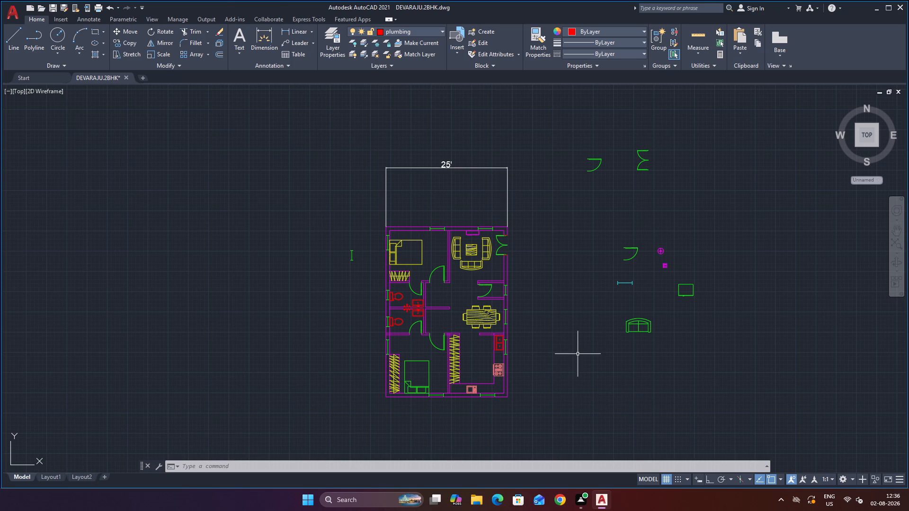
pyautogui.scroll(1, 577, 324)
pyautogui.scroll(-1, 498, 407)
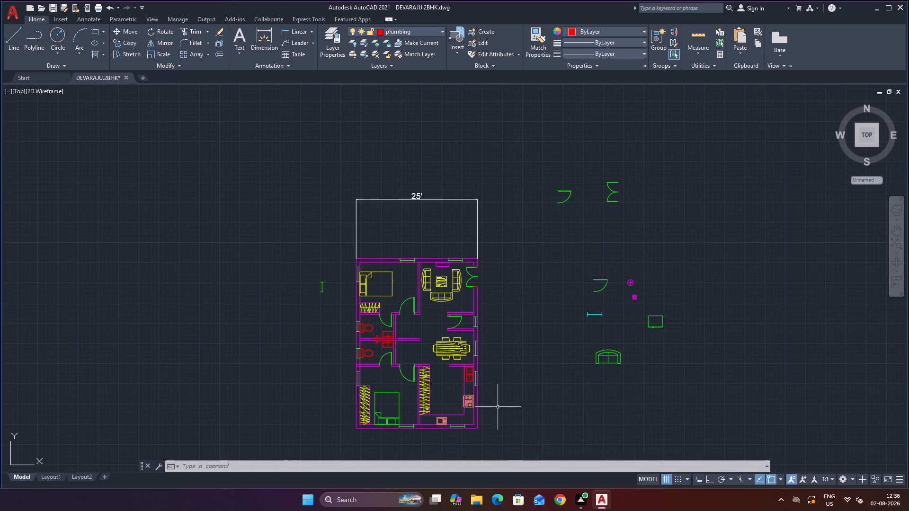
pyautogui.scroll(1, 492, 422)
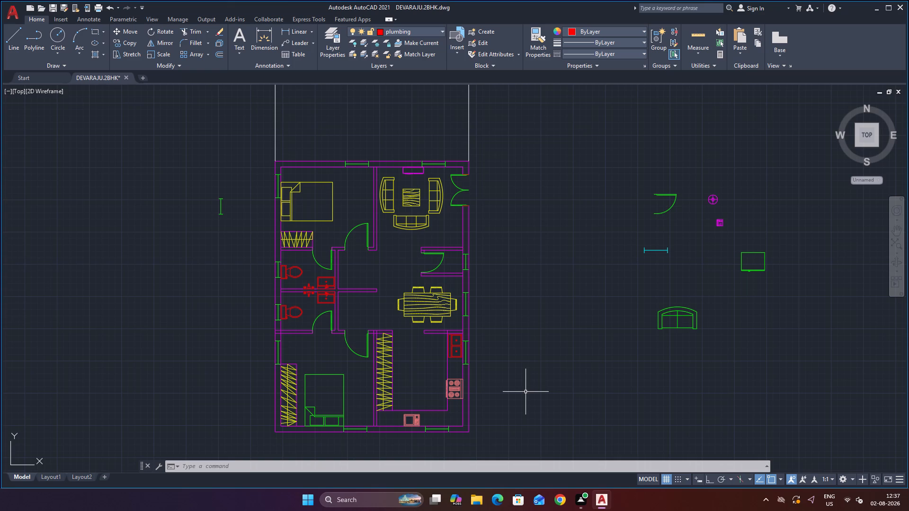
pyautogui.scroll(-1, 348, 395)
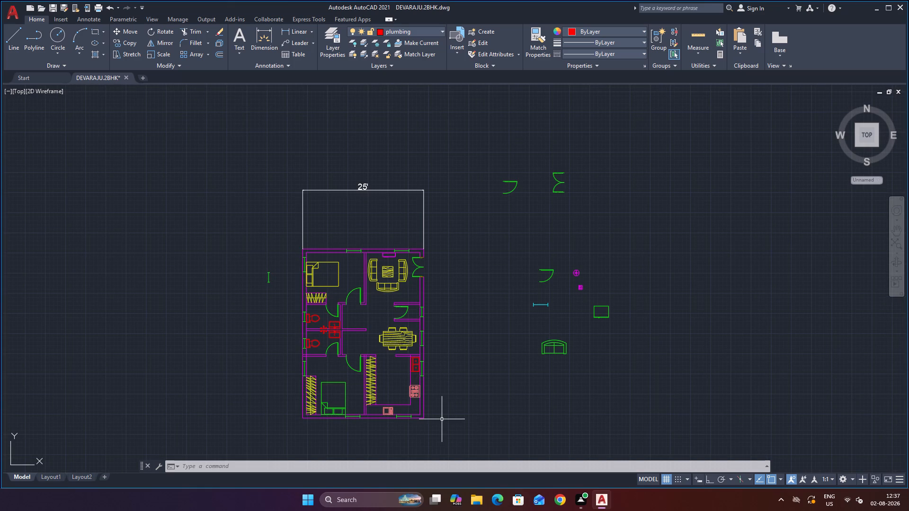
# Reapply cyan to the stairs layer and, with Ortho on, draw a 6'4" line horizontally outward from the kitchen's lower outer wall corner.
pyautogui.press('Escape')
pyautogui.click(9, 35)
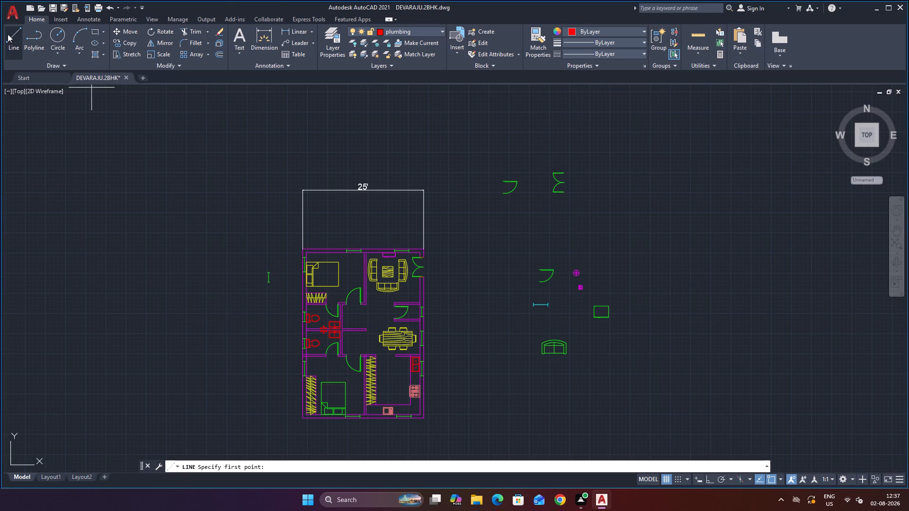
pyautogui.click(376, 30)
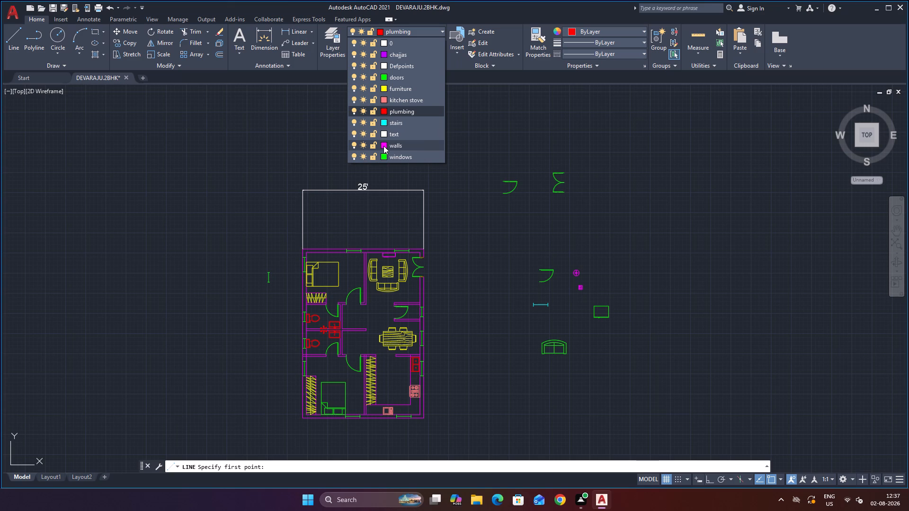
pyautogui.click(383, 122)
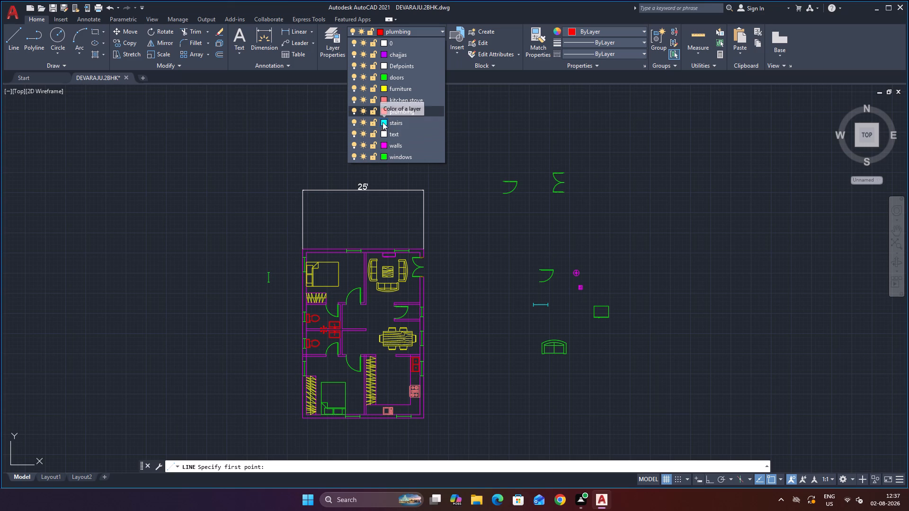
pyautogui.click(446, 322)
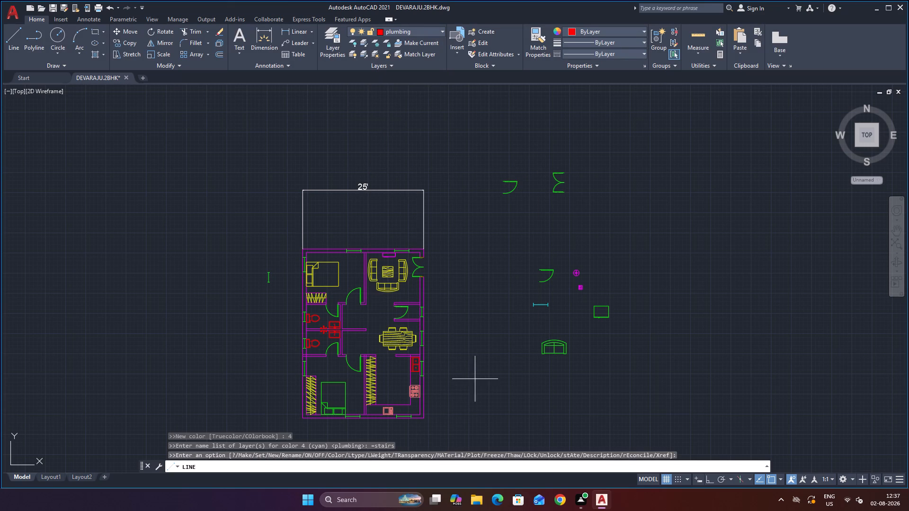
pyautogui.scroll(3, 422, 421)
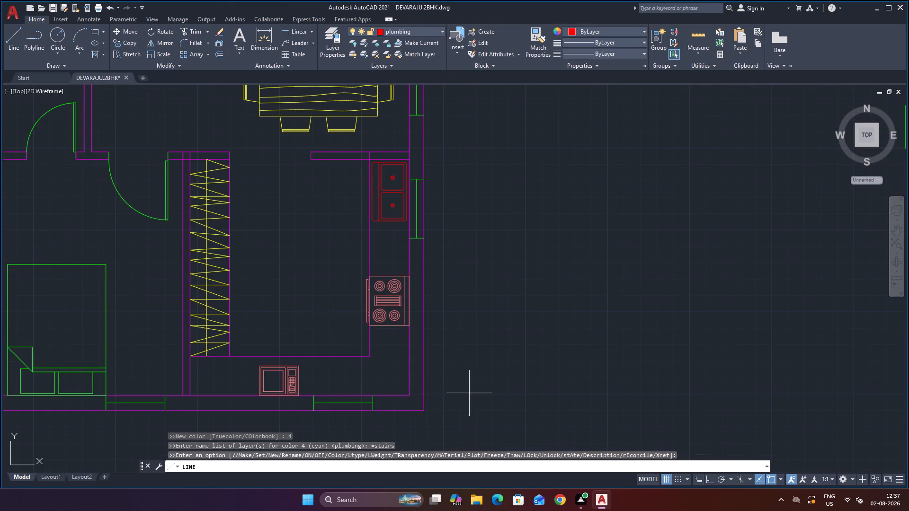
pyautogui.click(425, 410)
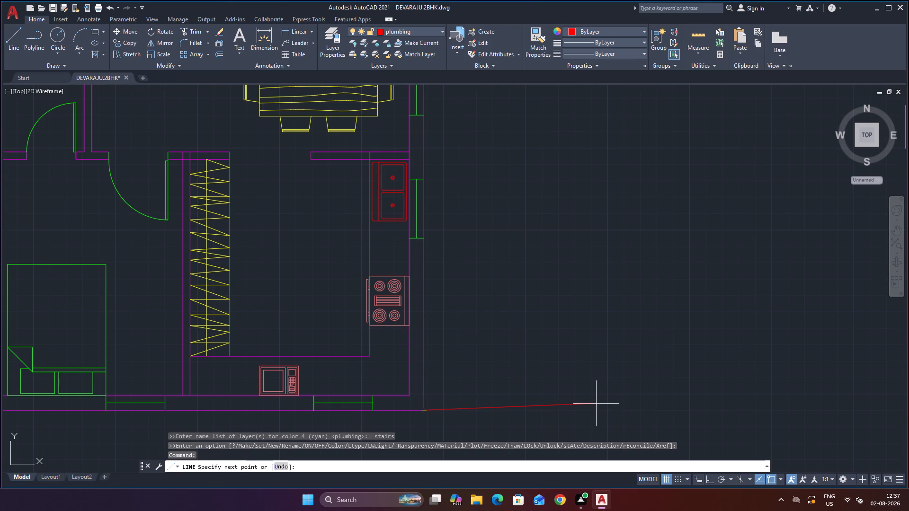
pyautogui.press('F8')
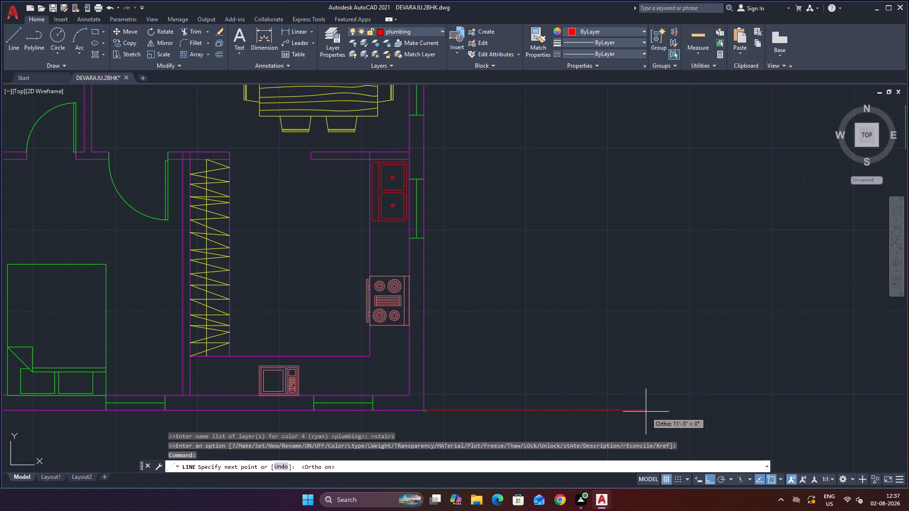
pyautogui.write("6'")
pyautogui.press('4')
pyautogui.press('Return')
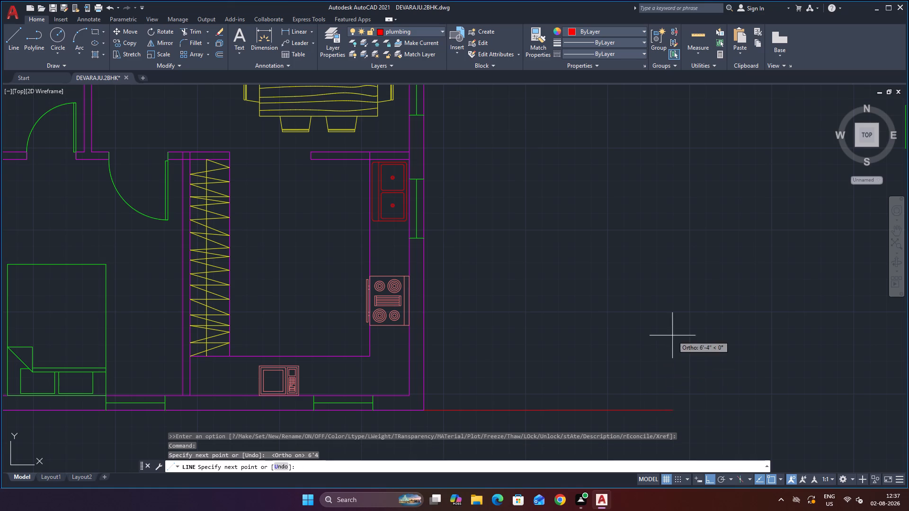
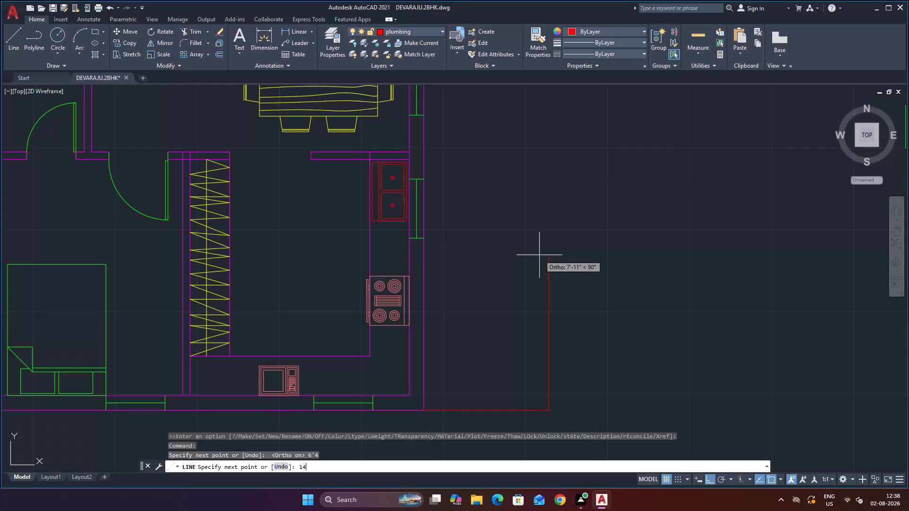
# Complete the rectangular staircase outline with a 14' upward line, a return line to the outer wall, and lines down to the starting corner.
pyautogui.press('Return')
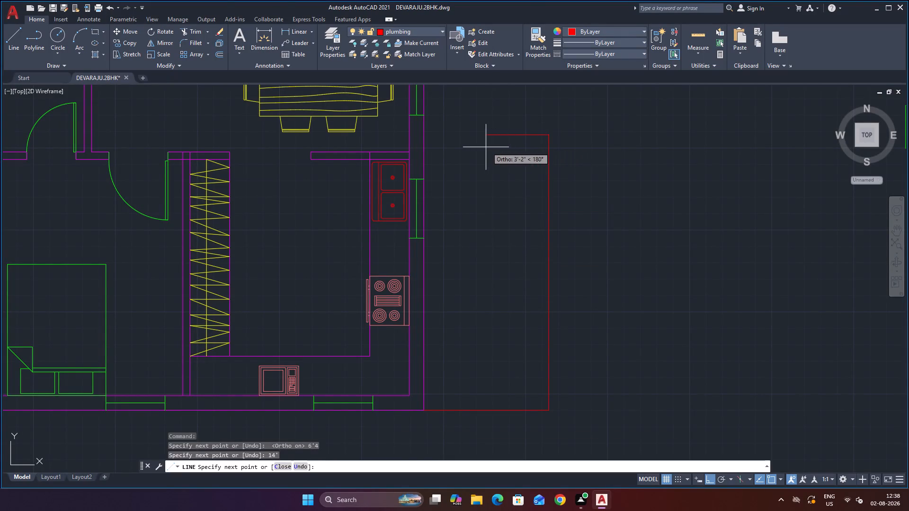
pyautogui.click(422, 137)
pyautogui.moveTo(427, 349); pyautogui.dragTo(426, 372)
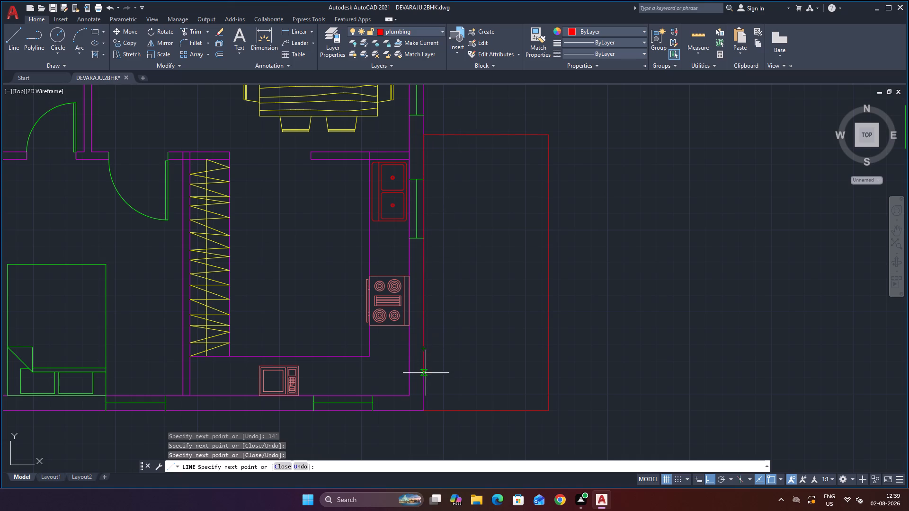
pyautogui.click(424, 411)
pyautogui.press('Escape')
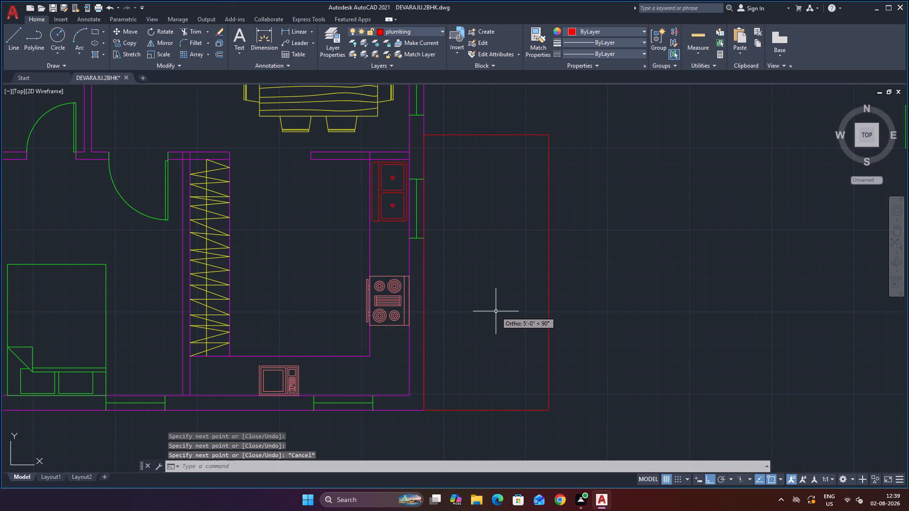
# Join all the line segments of the staircase outline beside the kitchen into one polyline.
pyautogui.click(548, 267)
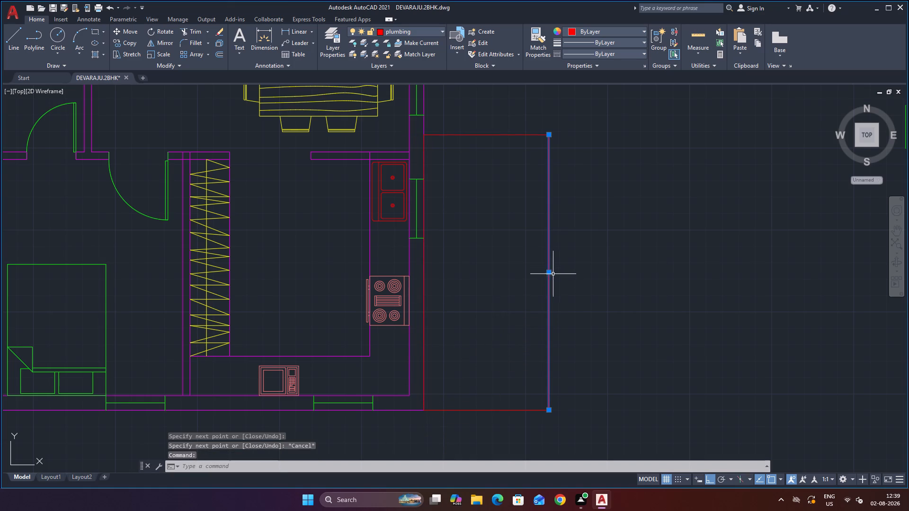
pyautogui.press('Escape')
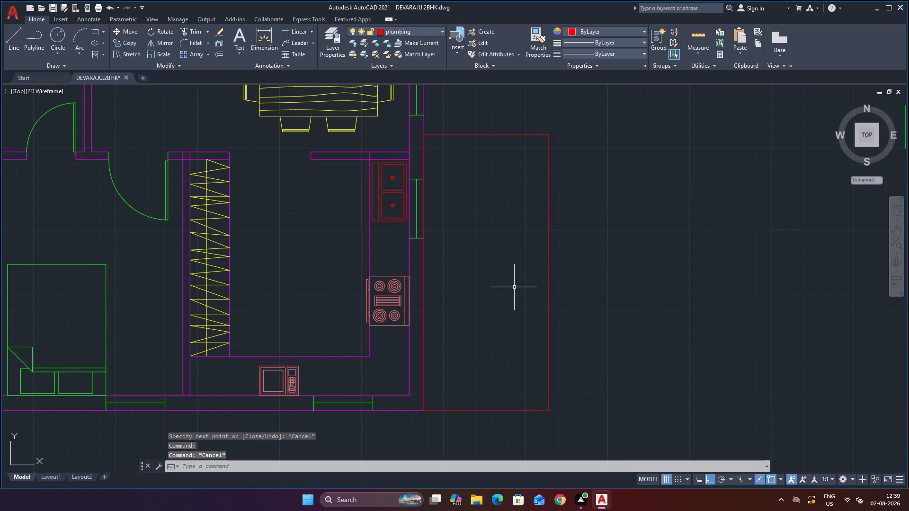
pyautogui.scroll(-1, 510, 289)
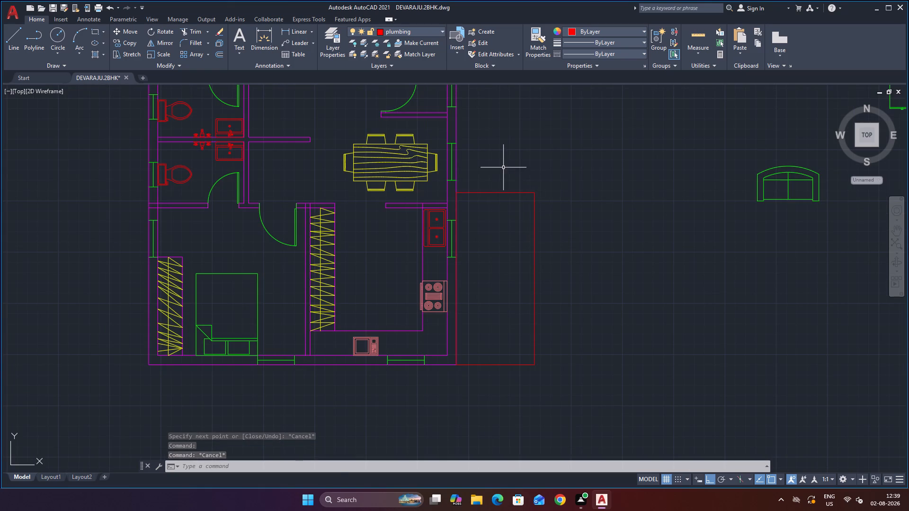
pyautogui.click(503, 167)
pyautogui.click(549, 391)
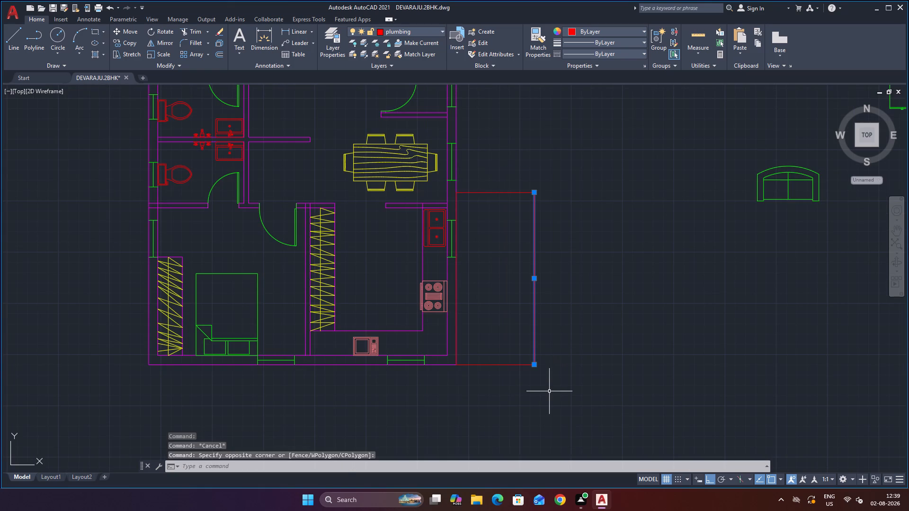
pyautogui.click(493, 365)
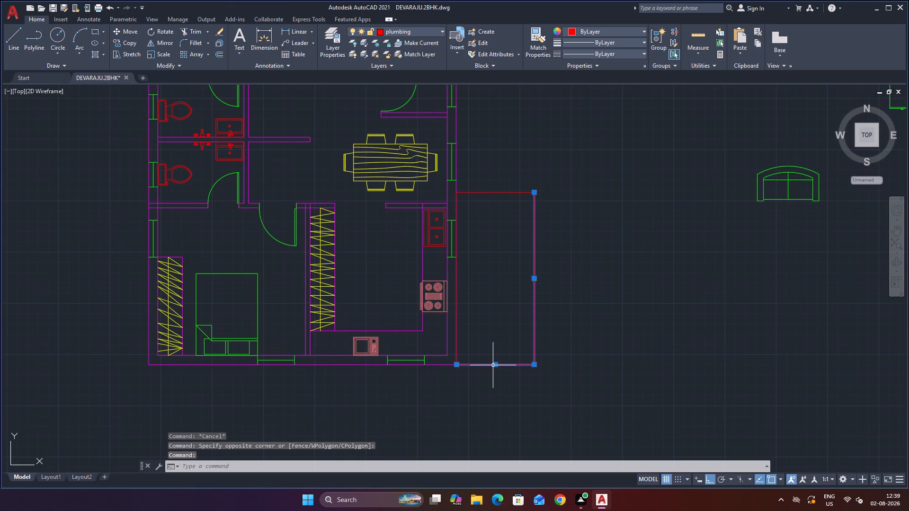
pyautogui.click(455, 325)
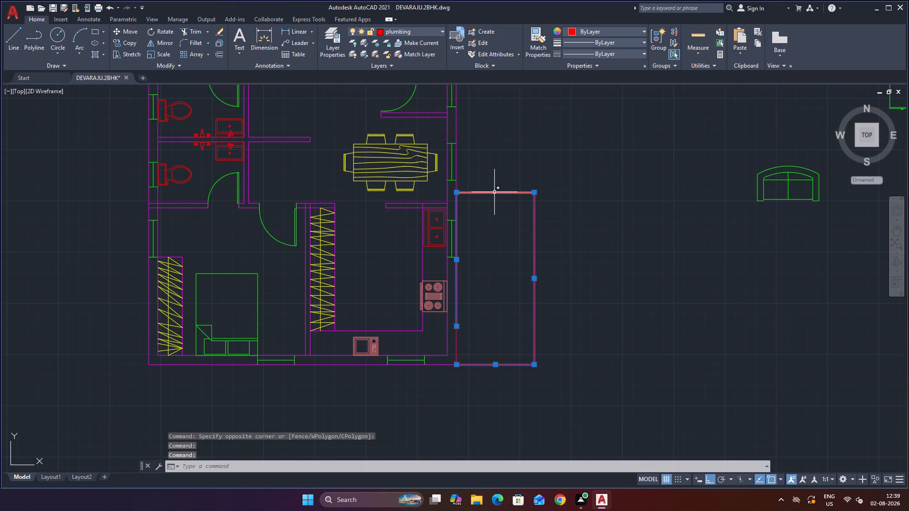
pyautogui.click(456, 343)
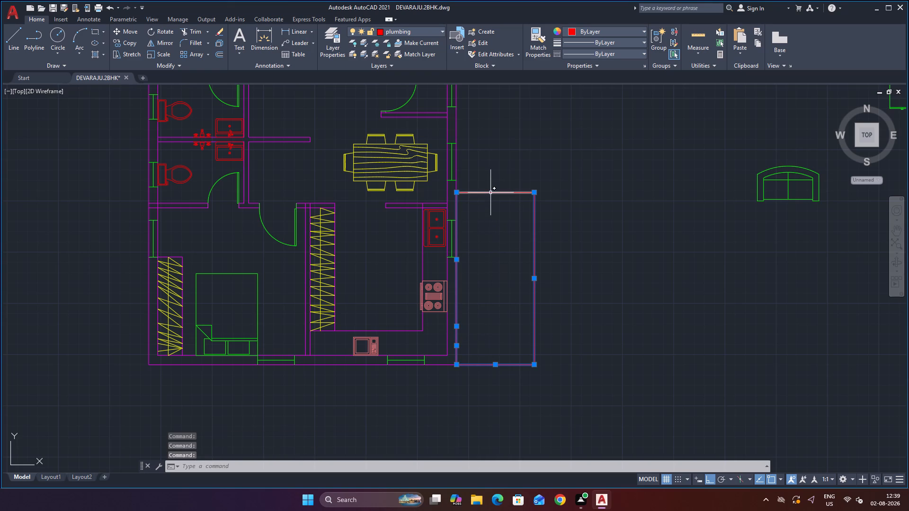
pyautogui.click(490, 193)
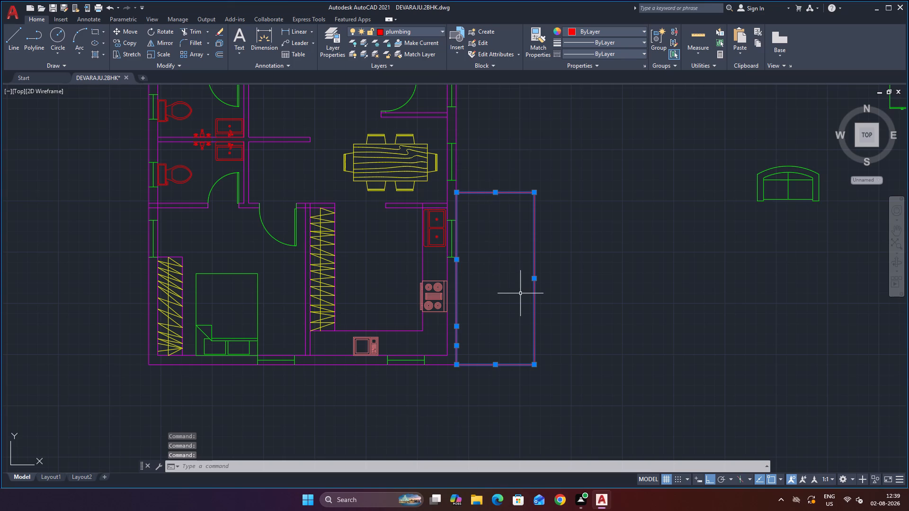
pyautogui.press('j')
pyautogui.press('Return')
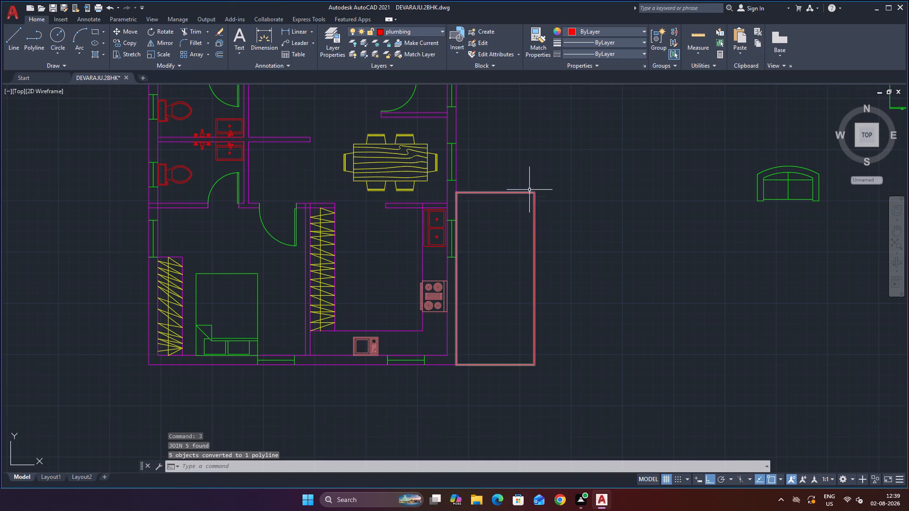
# With the joined staircase outline selected, reapply cyan as the stairs layer's colour.
pyautogui.click(514, 194)
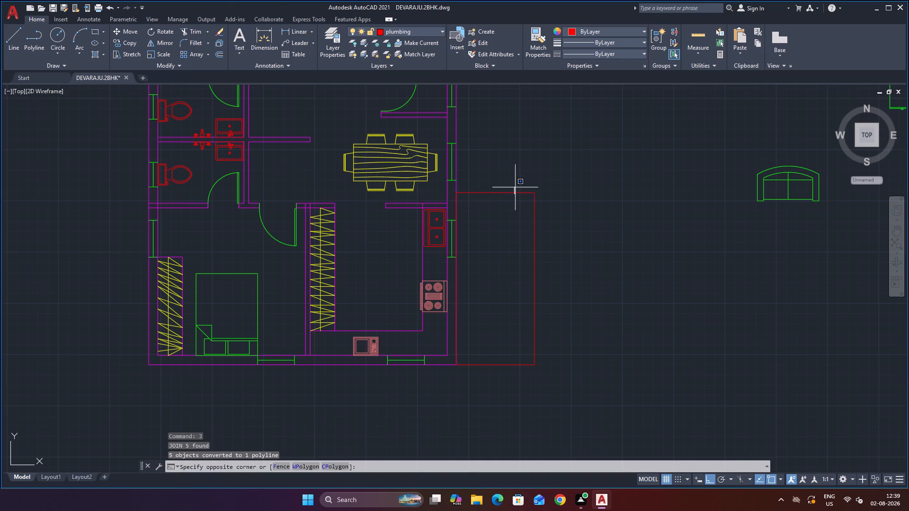
pyautogui.press('Escape')
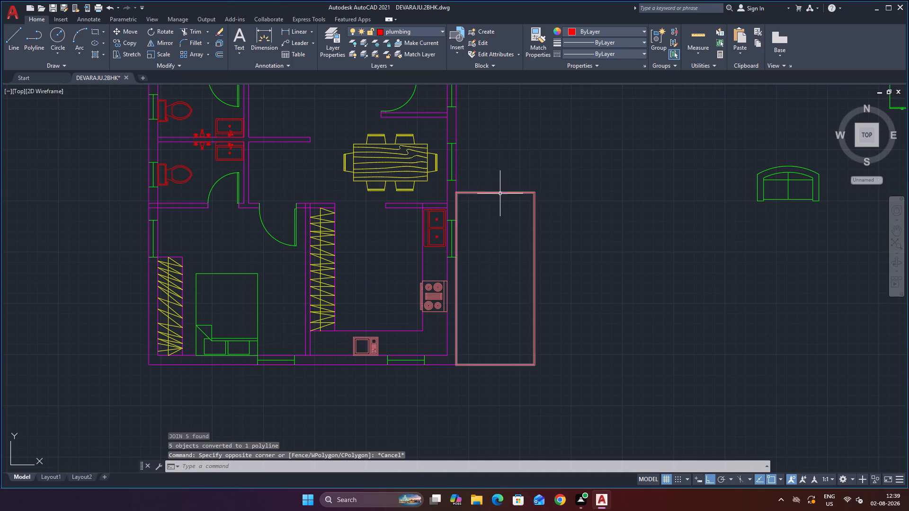
pyautogui.click(499, 193)
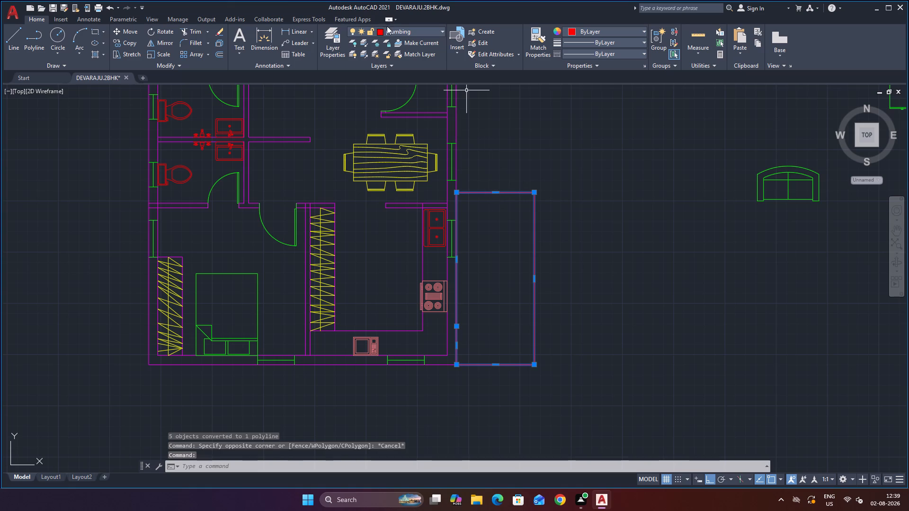
pyautogui.click(391, 30)
pyautogui.click(385, 123)
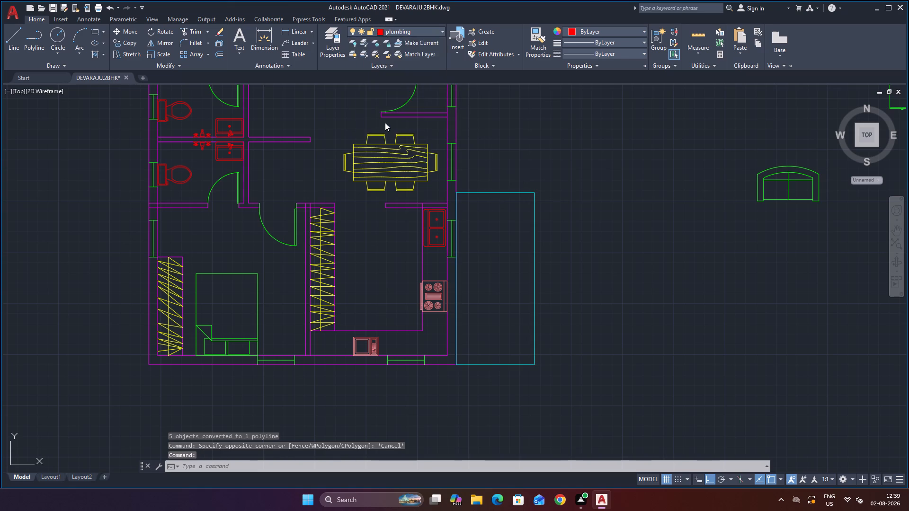
pyautogui.click(449, 321)
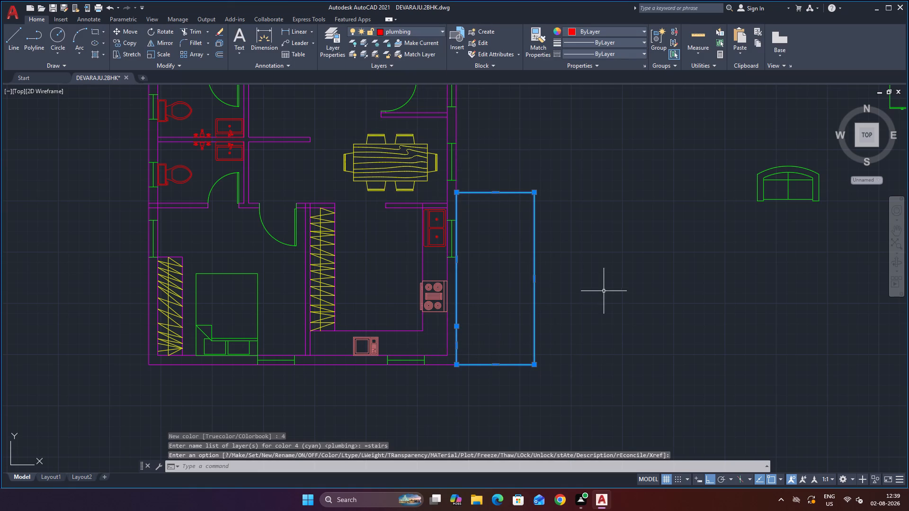
pyautogui.press('Escape')
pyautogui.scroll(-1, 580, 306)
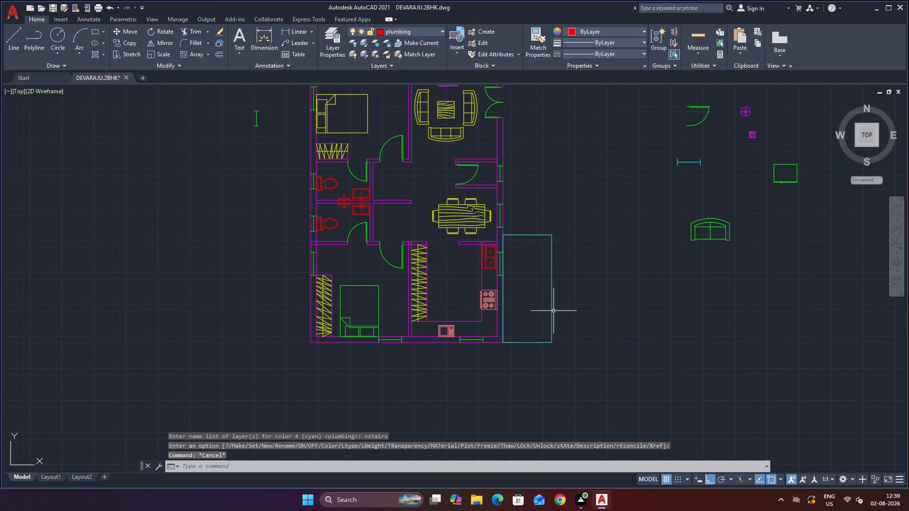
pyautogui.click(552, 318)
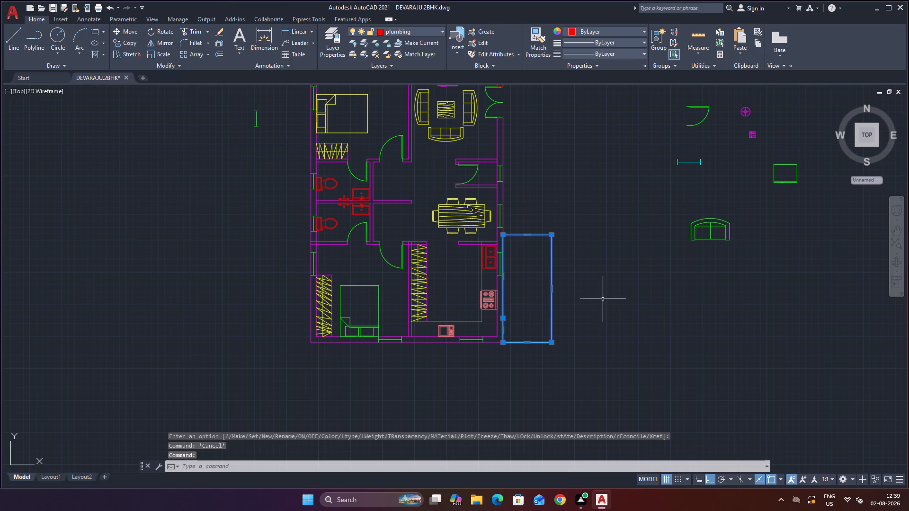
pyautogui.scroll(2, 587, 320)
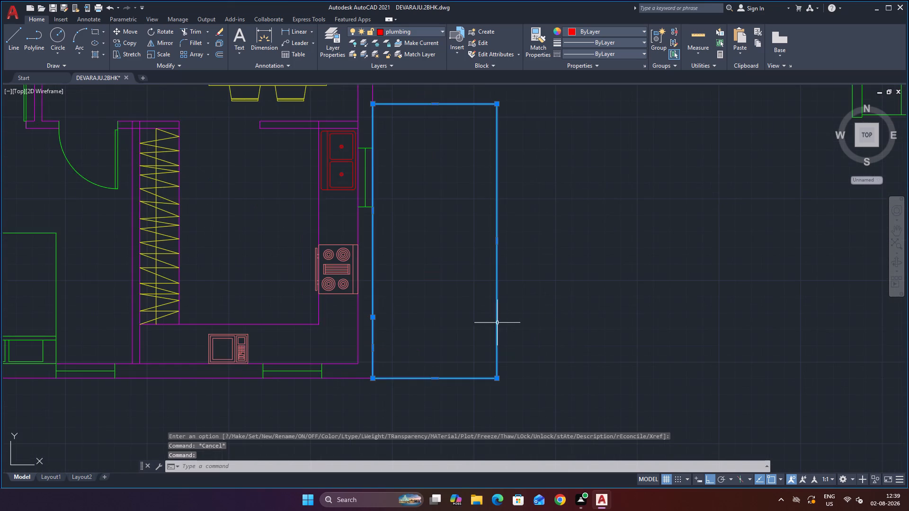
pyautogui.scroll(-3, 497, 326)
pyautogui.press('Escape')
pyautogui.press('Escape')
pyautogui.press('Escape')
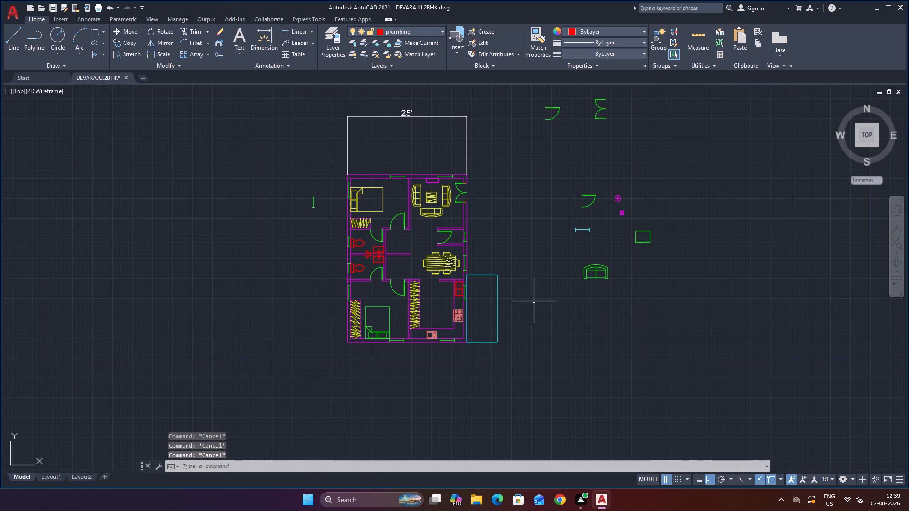
# Save the drawing.
pyautogui.scroll(1, 529, 295)
pyautogui.hotkey('ctrl', 's')
pyautogui.hotkey('ctrl', 's')
pyautogui.hotkey('ctrl', 's')
pyautogui.hotkey('ctrl', 's')
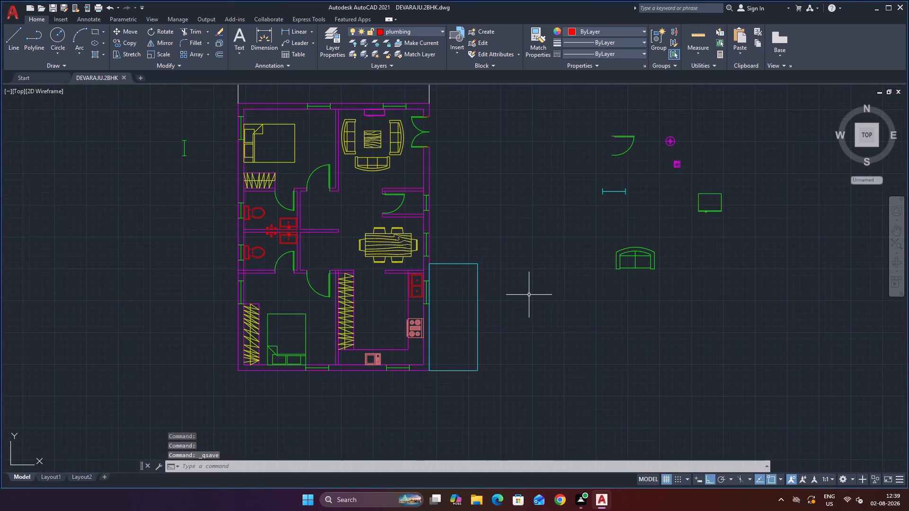
pyautogui.hotkey('ctrl', 's')
pyautogui.hotkey('ctrl', 's')
pyautogui.hotkey('ctrl', 's')
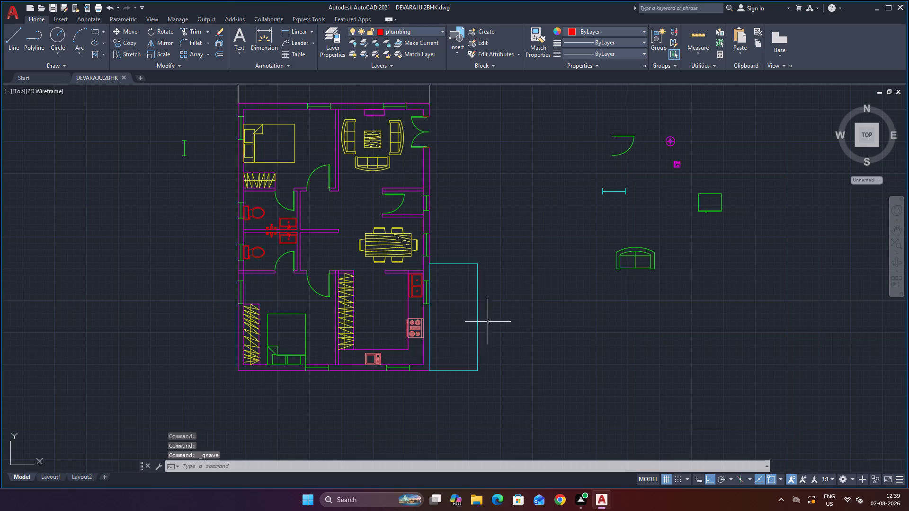
# Set the staircase outline's own object colour to cyan.
pyautogui.click(478, 328)
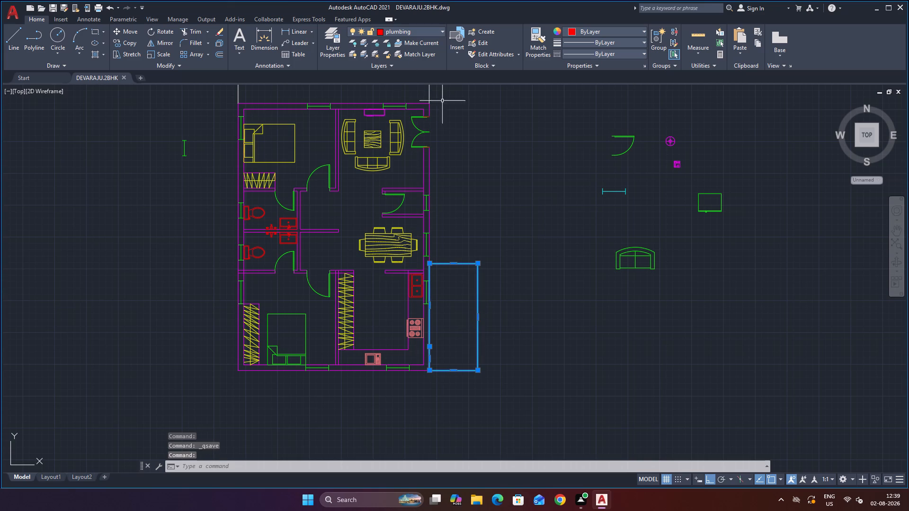
pyautogui.click(615, 28)
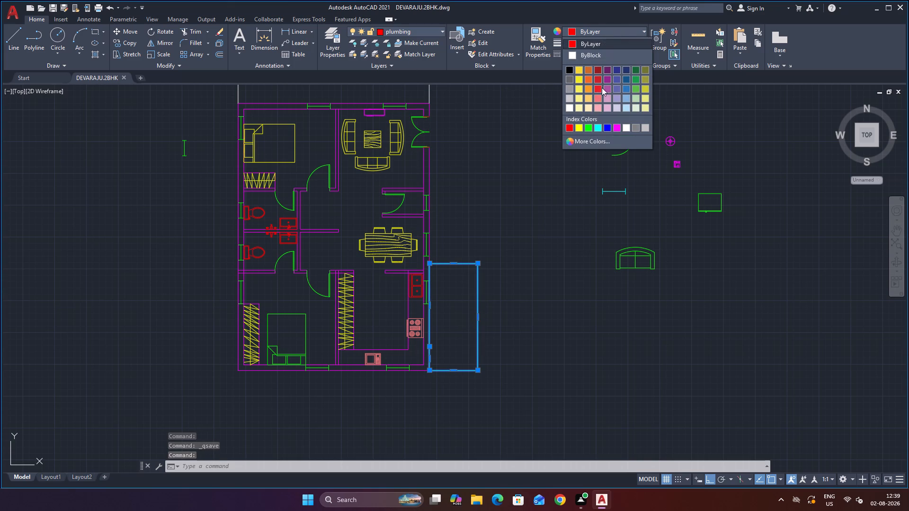
pyautogui.click(596, 127)
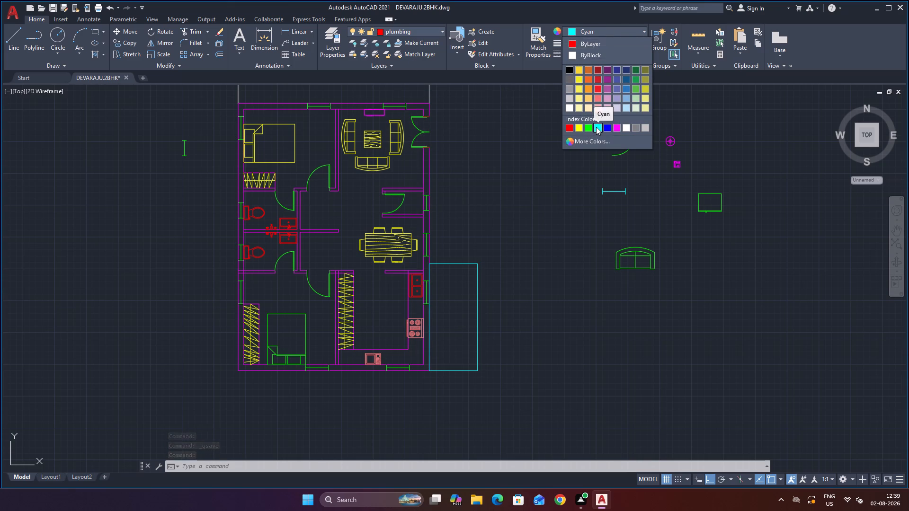
pyautogui.click(528, 201)
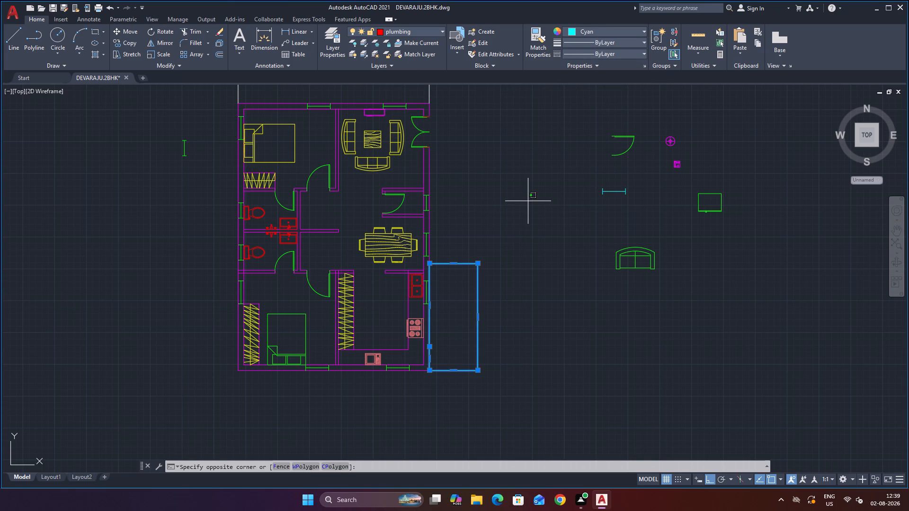
pyautogui.click(495, 244)
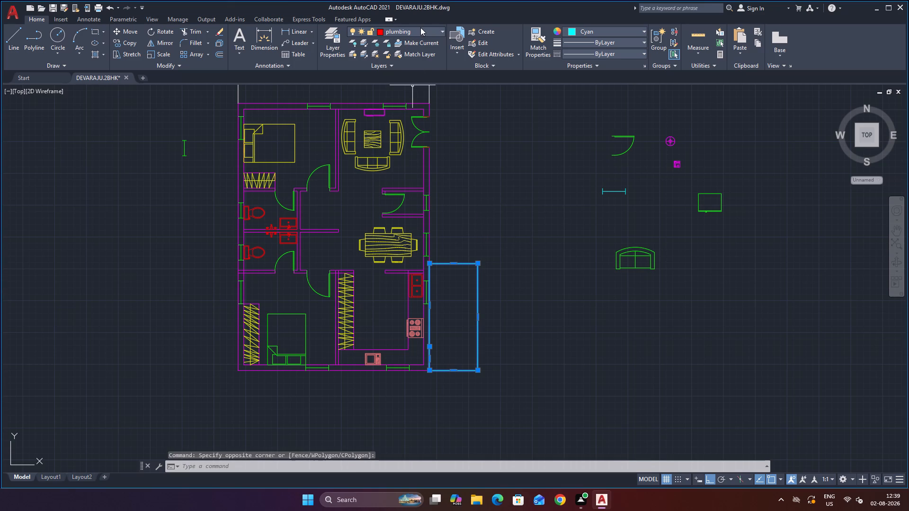
# Reapply cyan as the stairs layer's colour with the staircase outline selected, and clear the selection.
pyautogui.click(402, 28)
pyautogui.click(385, 122)
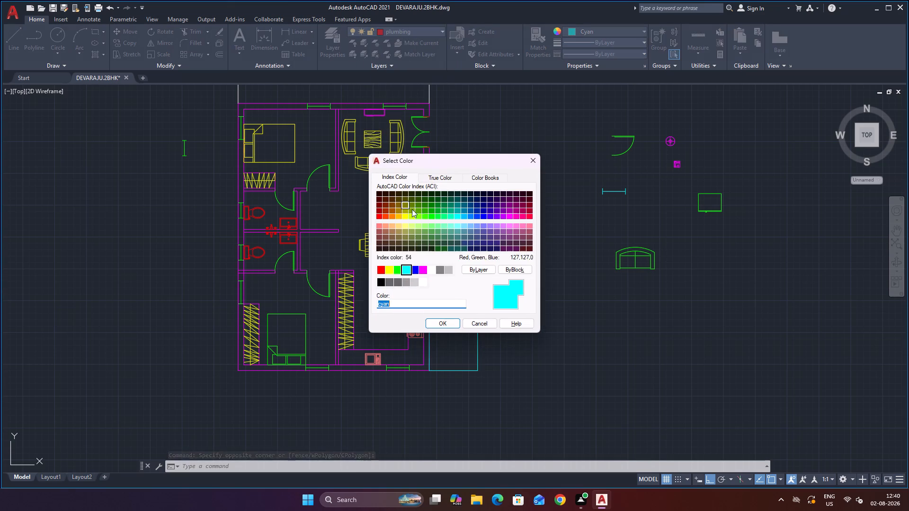
pyautogui.click(438, 319)
pyautogui.click(516, 263)
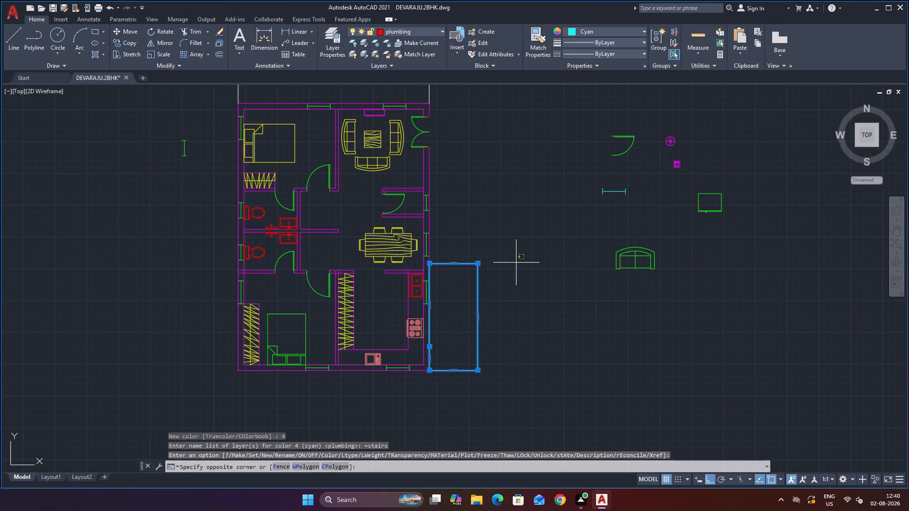
pyautogui.doubleClick(517, 263)
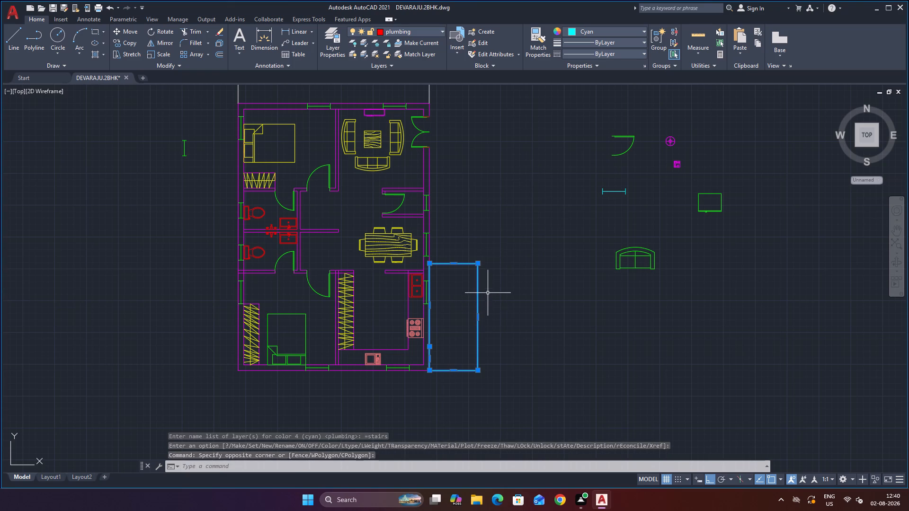
pyautogui.click(523, 292)
pyautogui.press('Escape')
pyautogui.press('Escape')
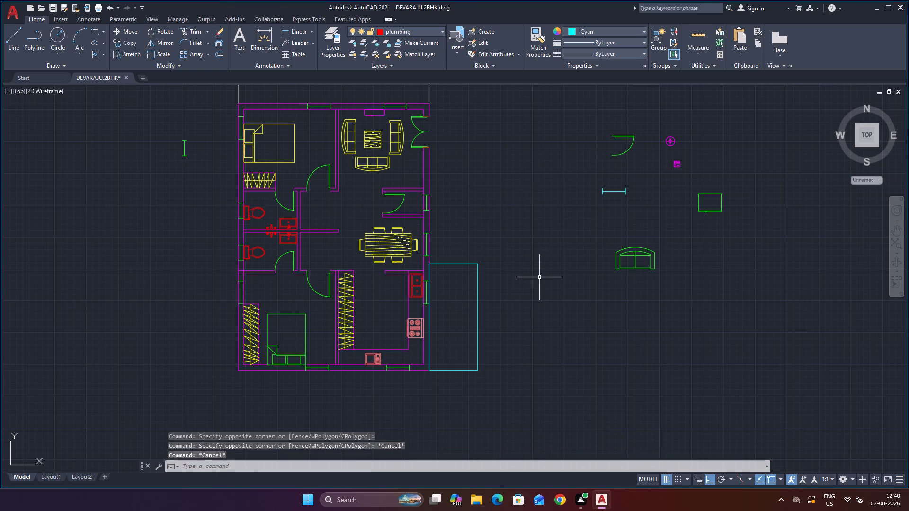
pyautogui.press('Escape')
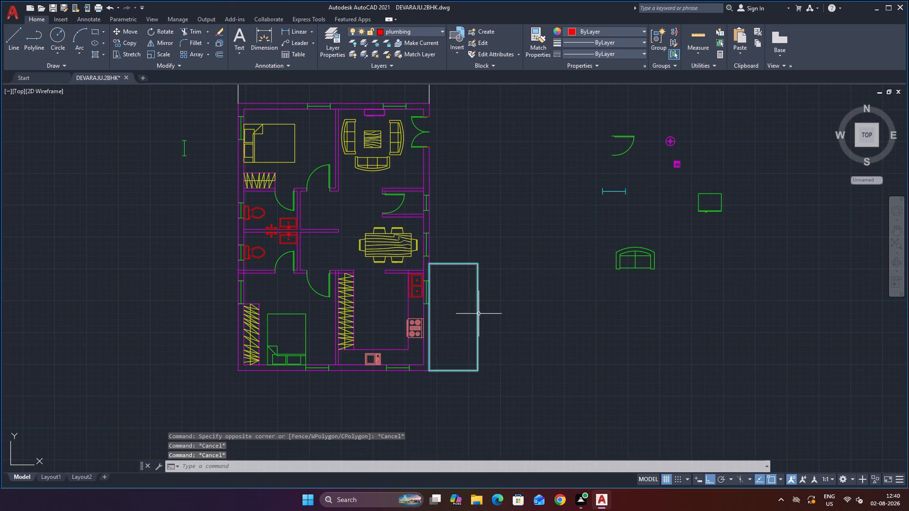
# Explode the cyan staircase outline into separate lines.
pyautogui.click(479, 315)
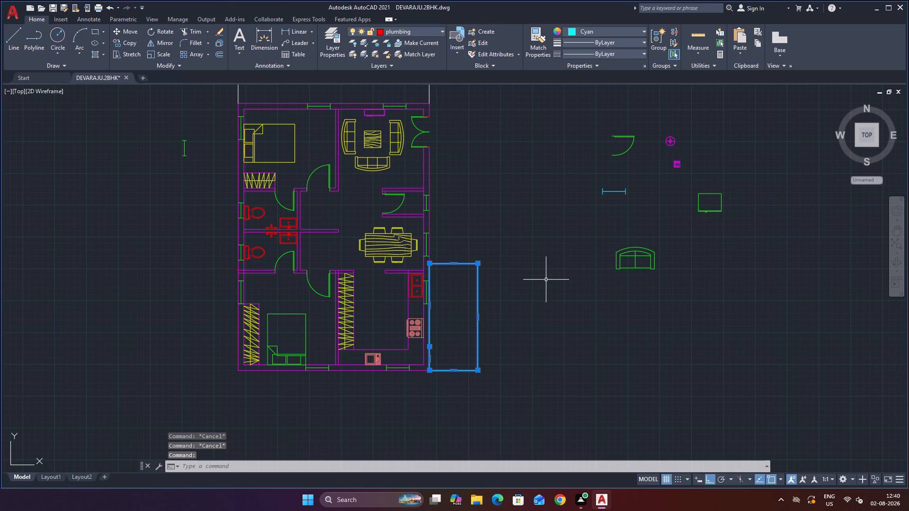
pyautogui.press('x')
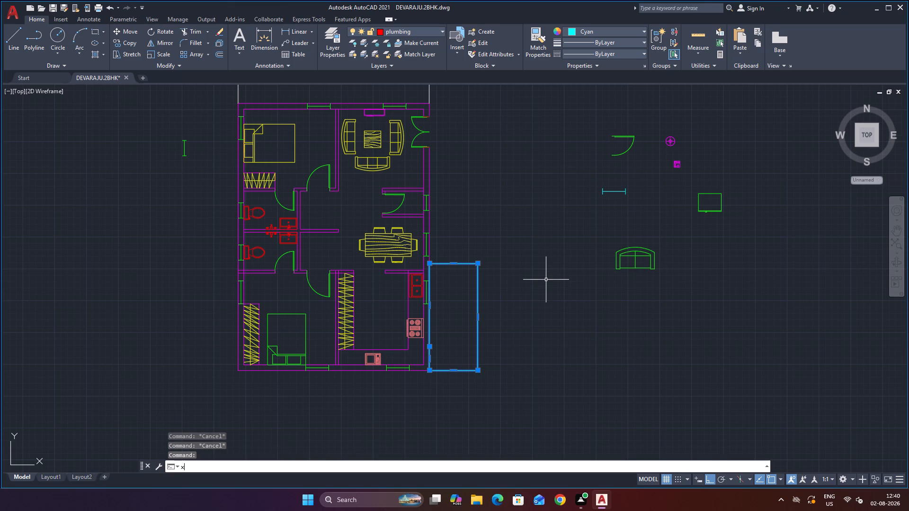
pyautogui.press('Return')
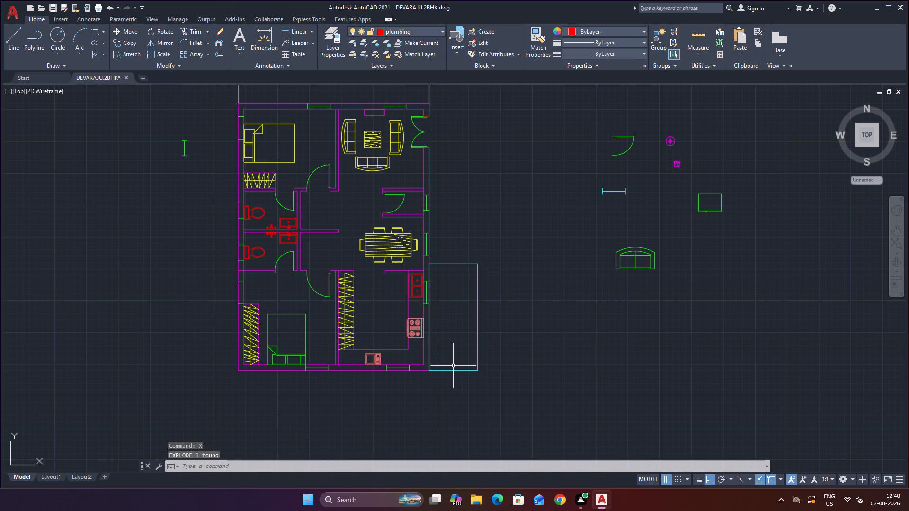
# Offset the staircase's outer long edge 3' inward, towards the kitchen wall.
pyautogui.scroll(2, 453, 366)
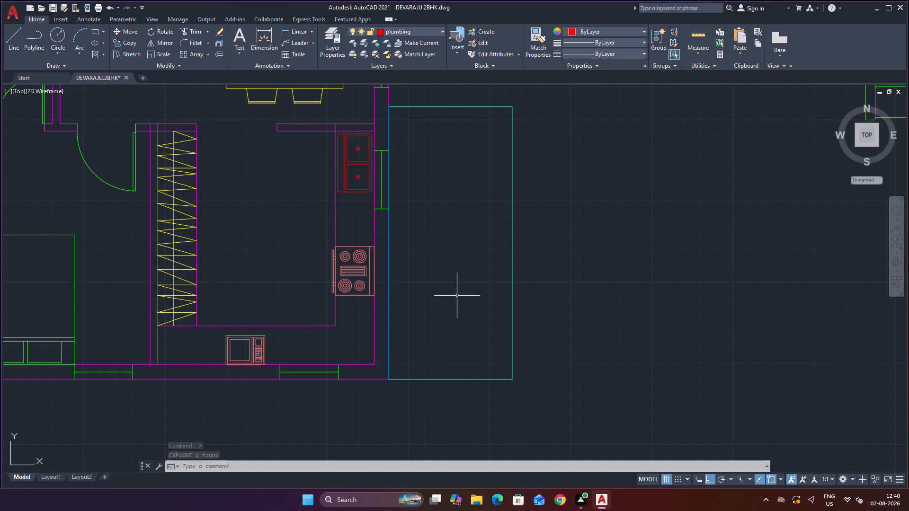
pyautogui.press('o')
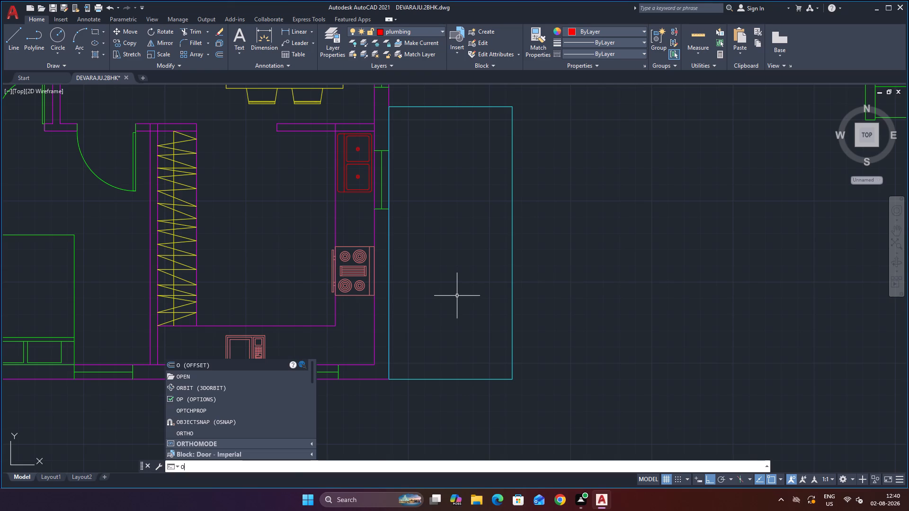
pyautogui.press('Return')
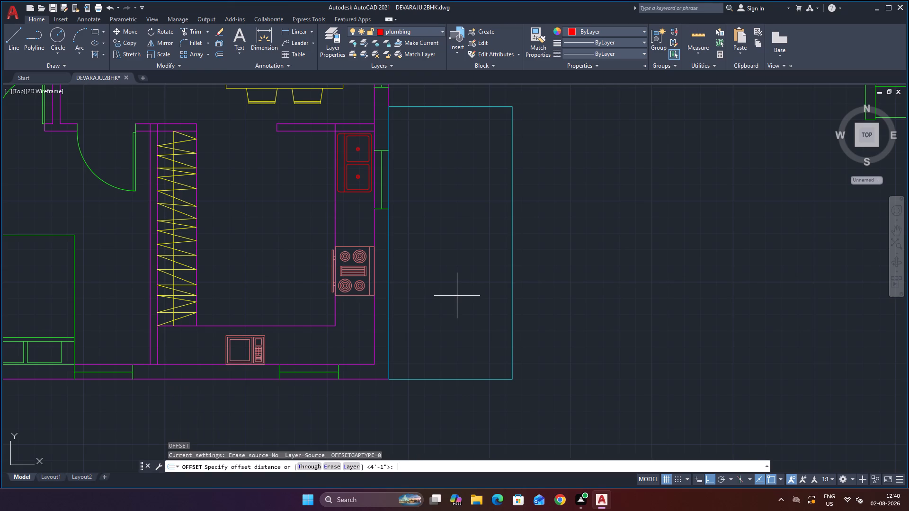
pyautogui.press('3')
pyautogui.press("'")
pyautogui.press('Return')
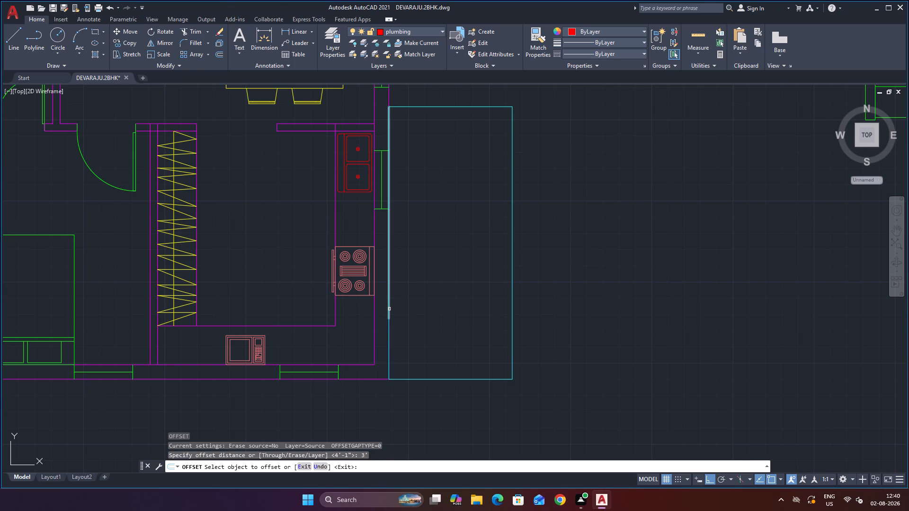
pyautogui.click(512, 263)
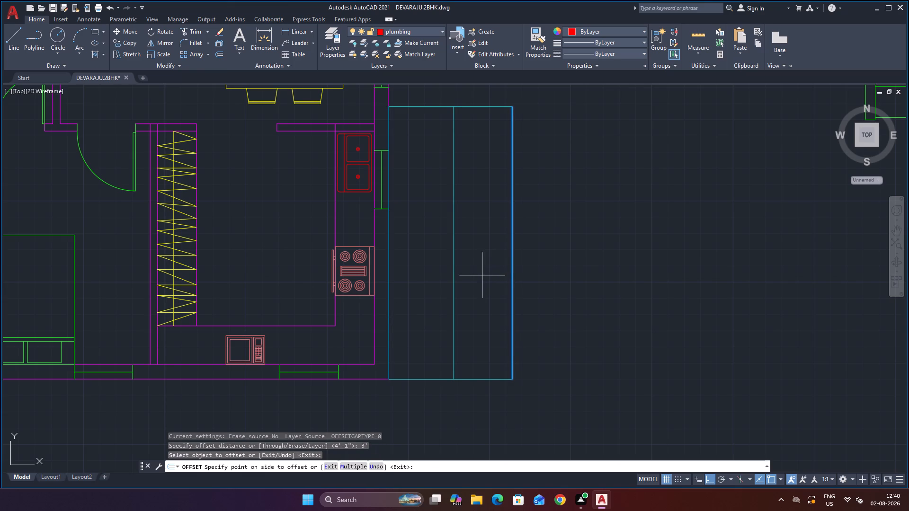
pyautogui.click(475, 277)
pyautogui.press('Escape')
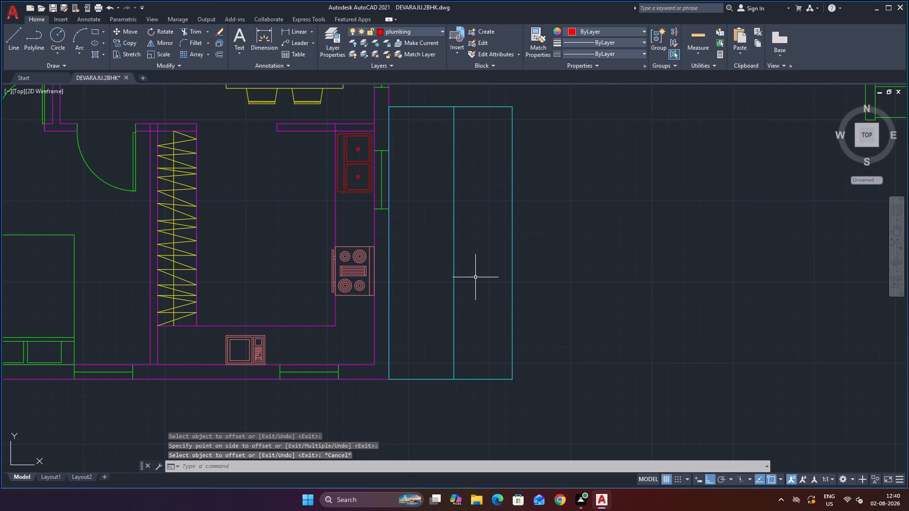
# Delete the two cyan outline segments that lie over the kitchen's outer wall.
pyautogui.click(389, 123)
pyautogui.press('Delete')
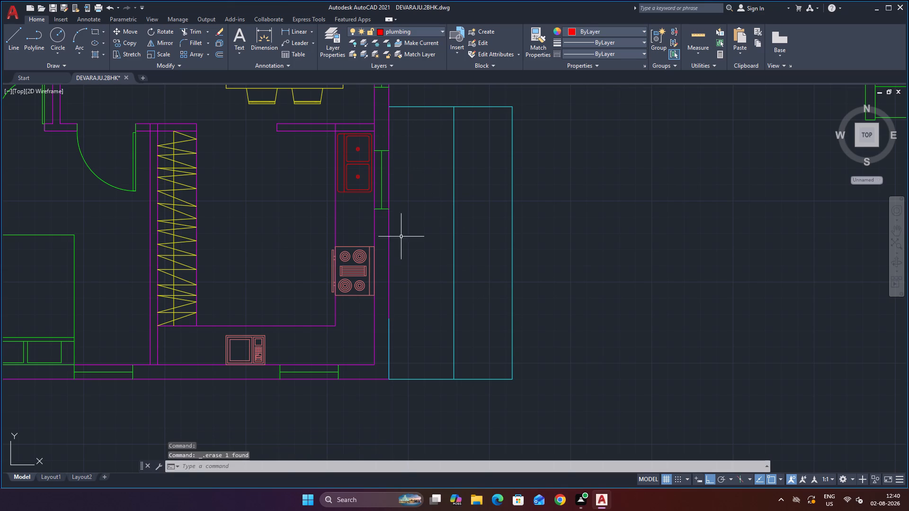
pyautogui.click(390, 341)
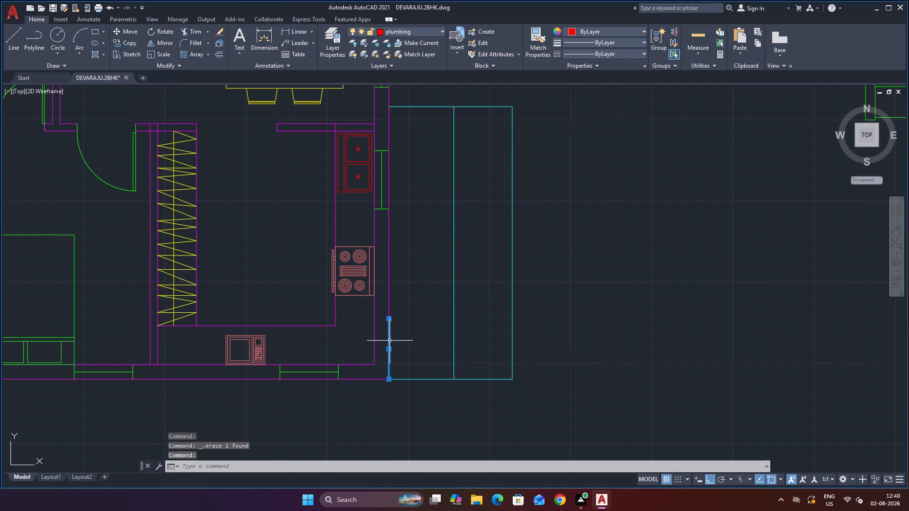
pyautogui.press('Delete')
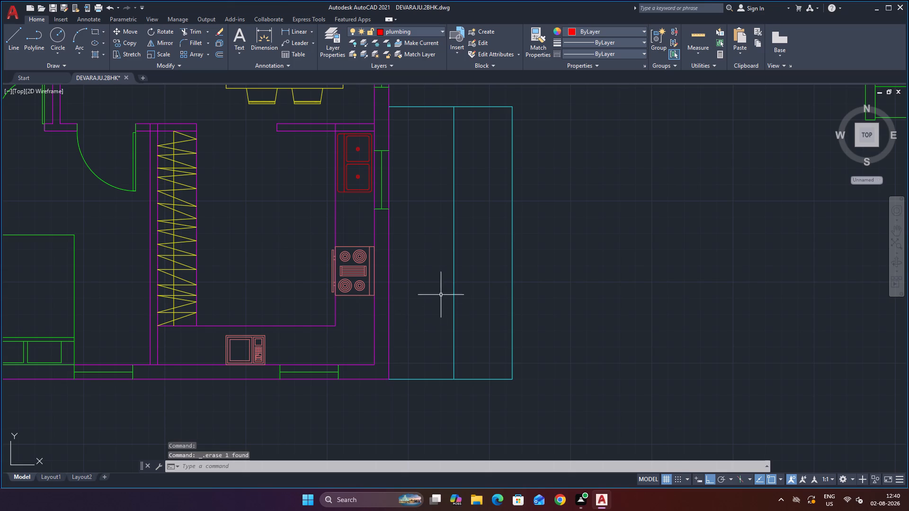
pyautogui.press('Escape')
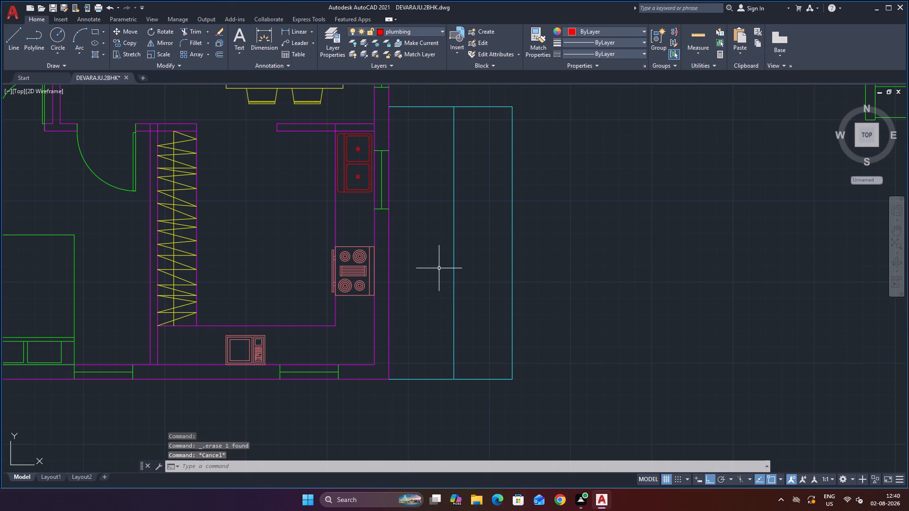
# Offset the staircase's middle line 4" towards the kitchen wall to form the gap between the flights.
pyautogui.press('o')
pyautogui.press('Return')
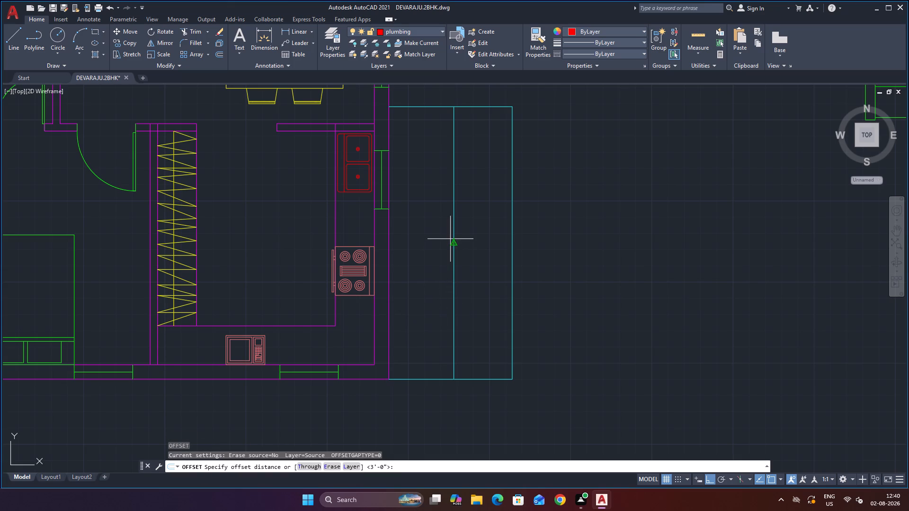
pyautogui.press('4')
pyautogui.press('Return')
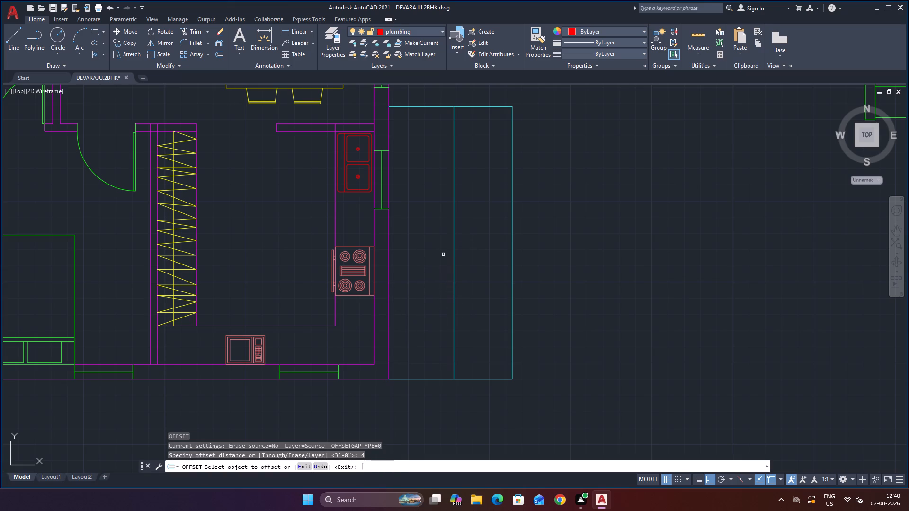
pyautogui.click(453, 211)
pyautogui.click(434, 212)
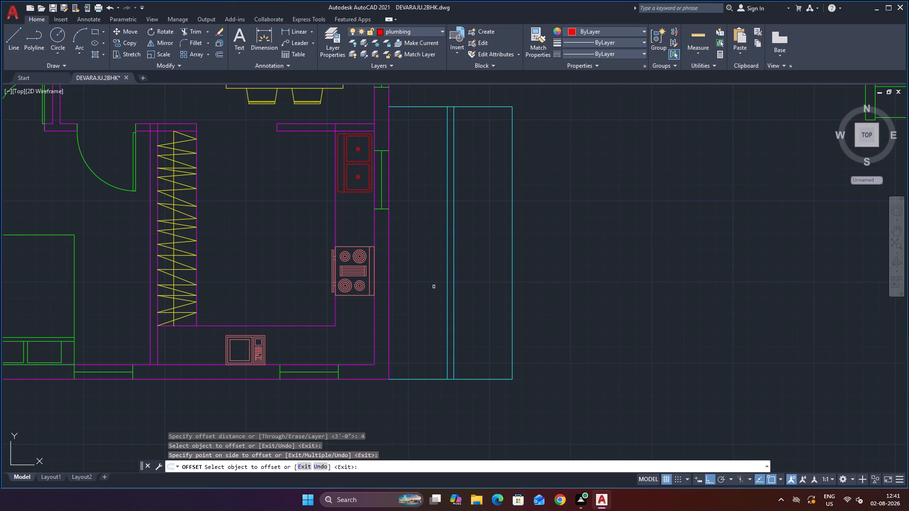
pyautogui.press('Escape')
# Offset the gap line nearer the kitchen 3' towards the kitchen wall to form the flight's inner edge.
pyautogui.press('o')
pyautogui.press('Return')
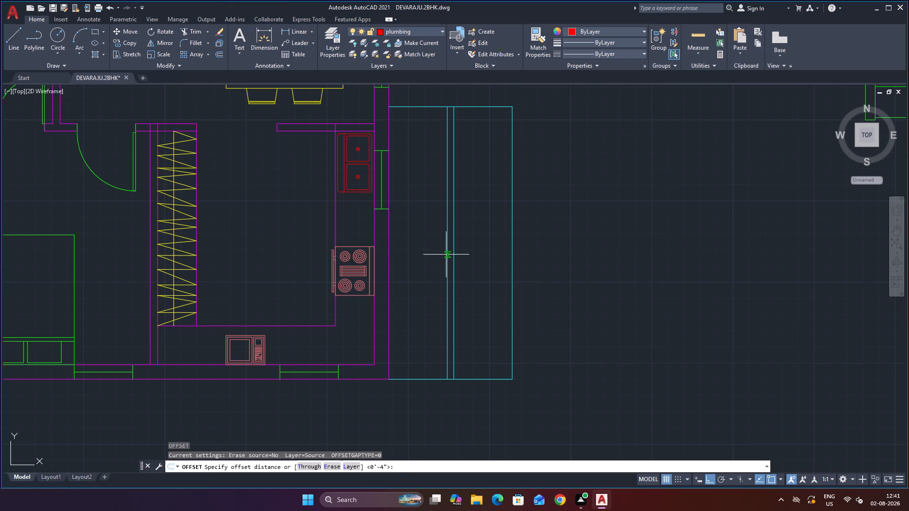
pyautogui.press('3')
pyautogui.press("'")
pyautogui.press('Return')
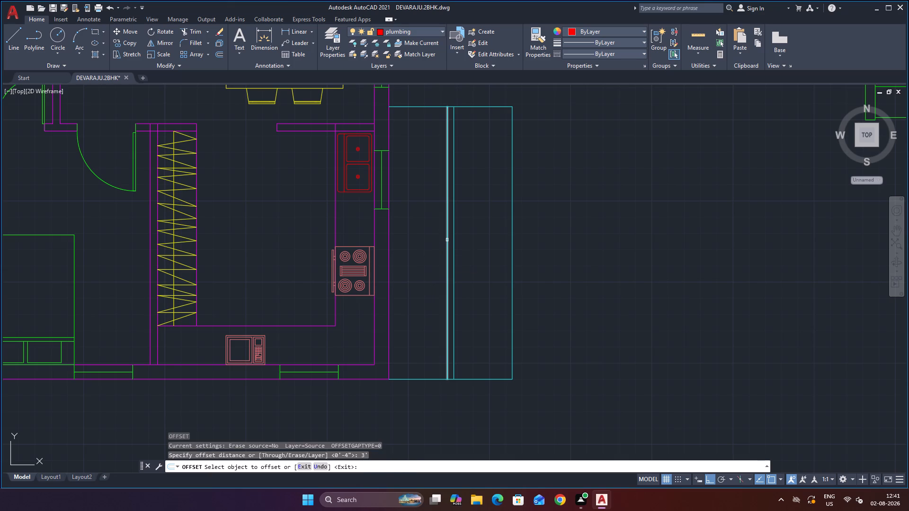
pyautogui.click(447, 240)
pyautogui.click(406, 242)
pyautogui.scroll(-1, 406, 237)
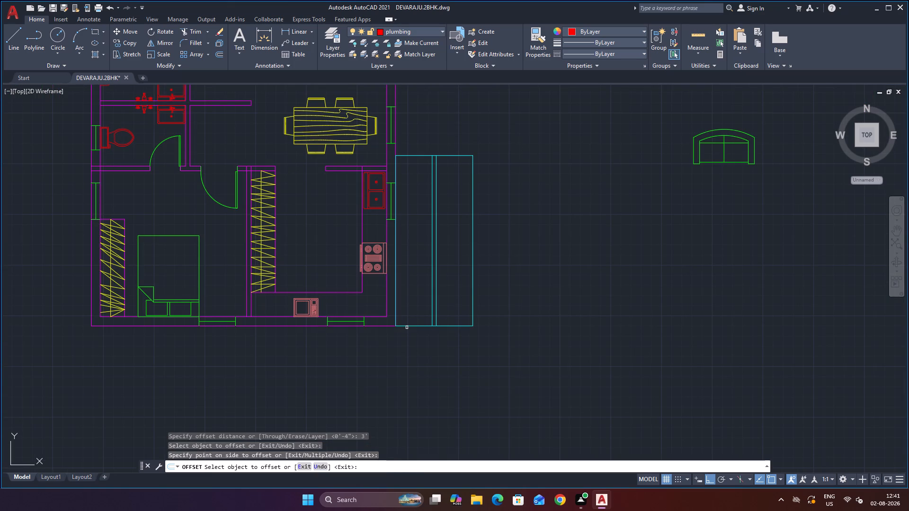
pyautogui.press('Escape')
# Offset the staircase's lower short edge 4' inward to mark the landing.
pyautogui.press('space')
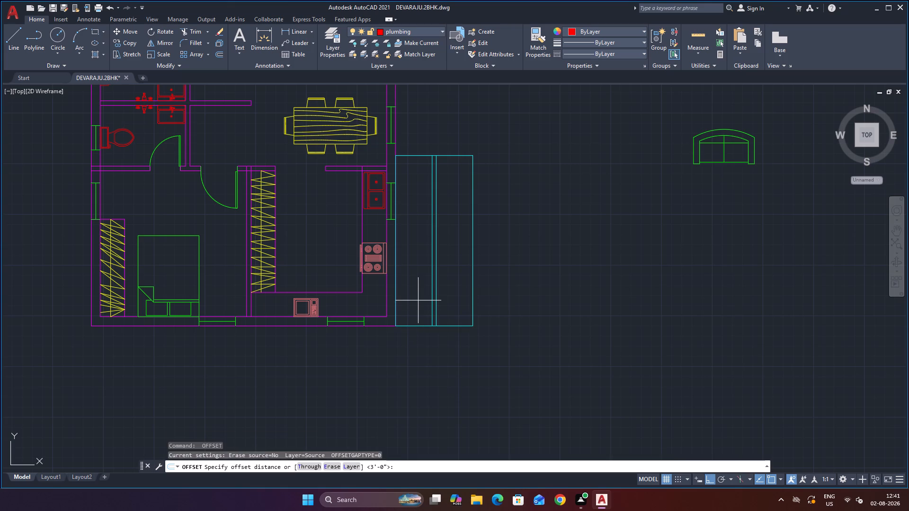
pyautogui.press('4')
pyautogui.press("'")
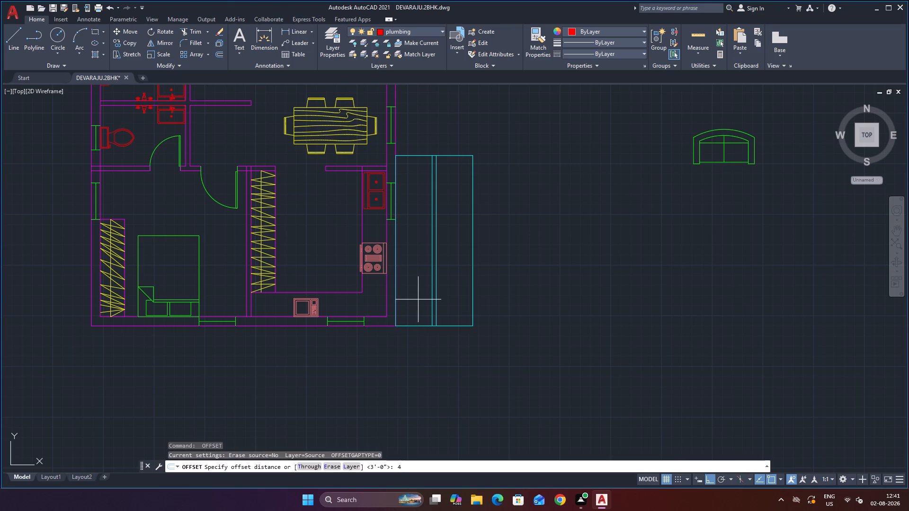
pyautogui.press('Return')
pyautogui.click(423, 326)
pyautogui.click(421, 291)
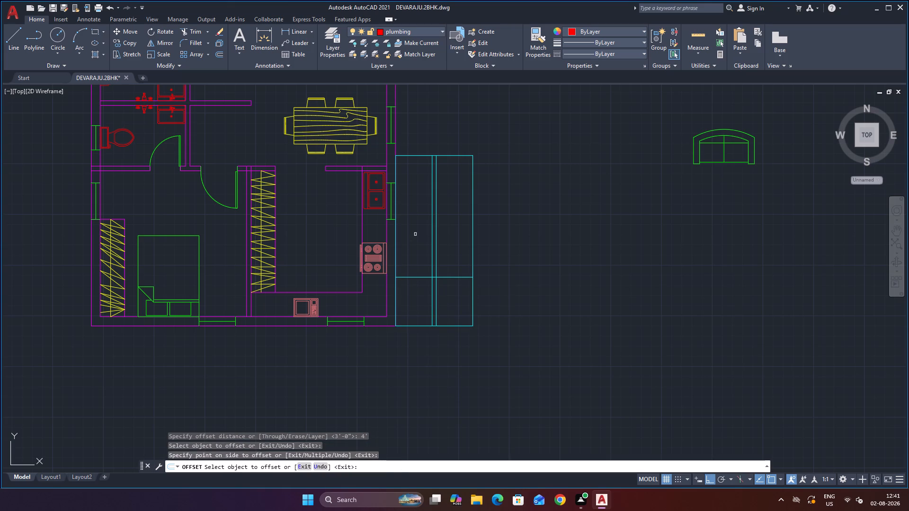
pyautogui.press('Escape')
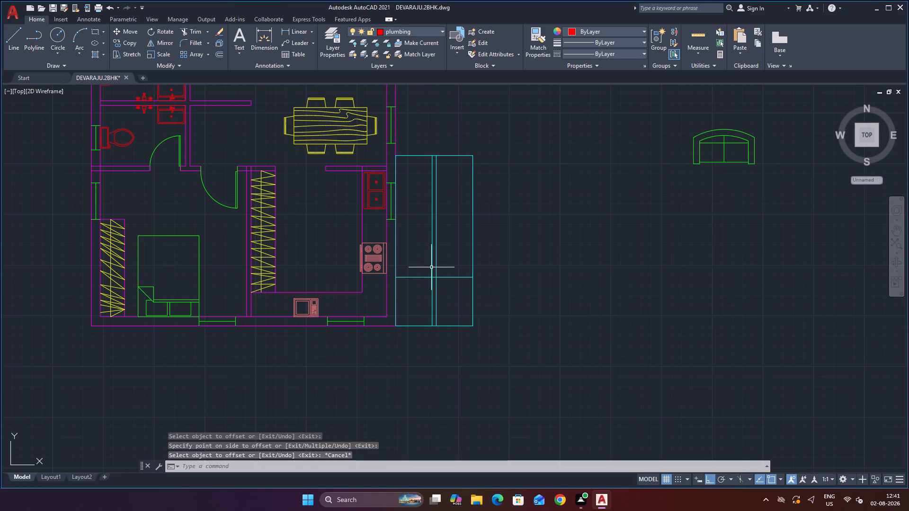
# Starting from the landing line, offset four successive tread lines at 1' spacing up the staircase.
pyautogui.press('space')
pyautogui.press('1')
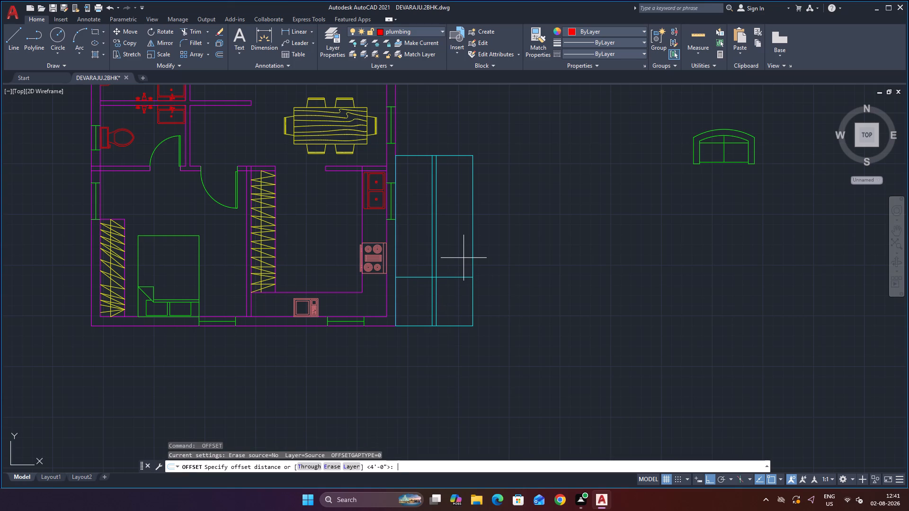
pyautogui.press("'")
pyautogui.press('Return')
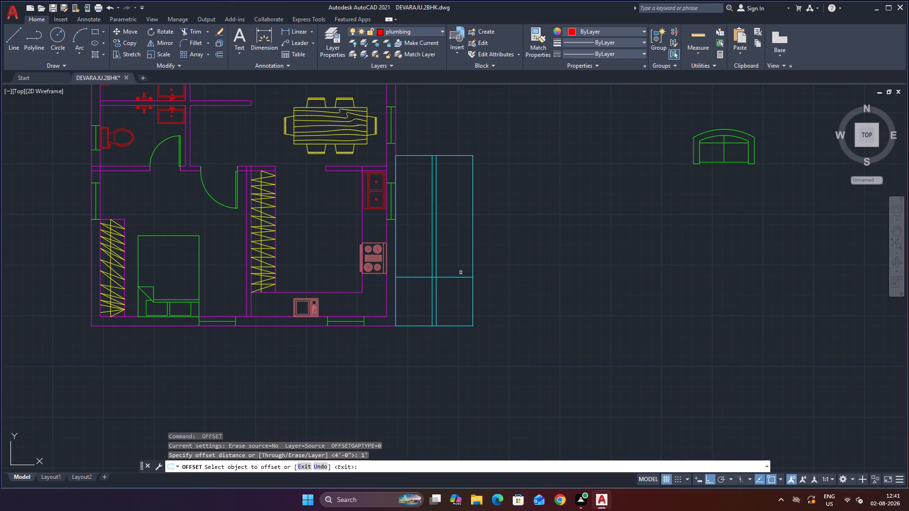
pyautogui.click(459, 277)
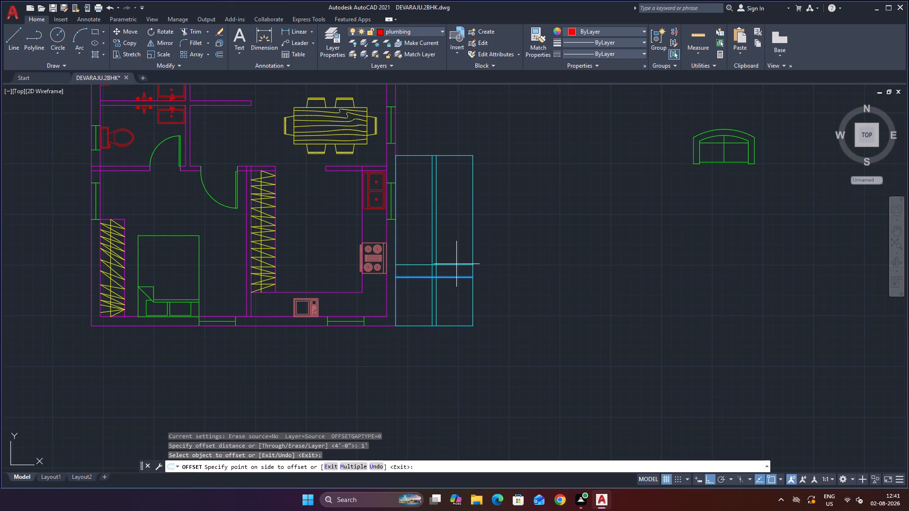
pyautogui.click(456, 264)
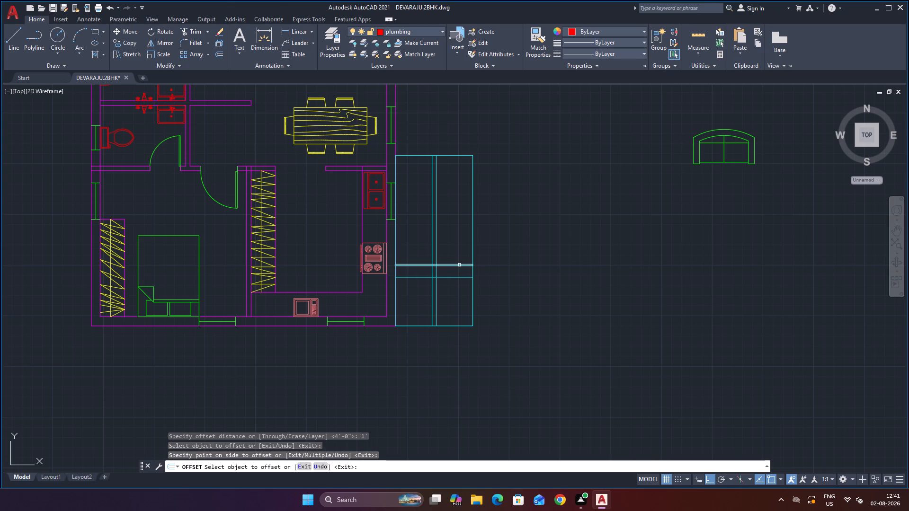
pyautogui.click(459, 265)
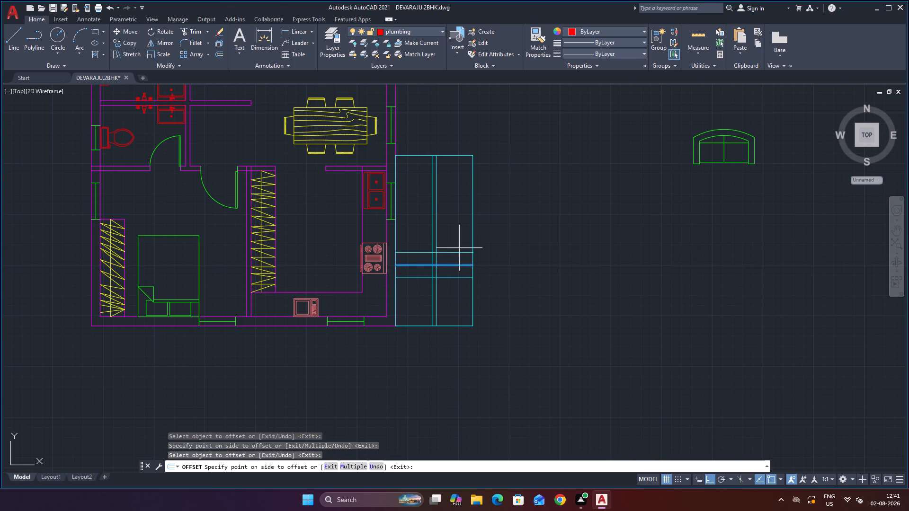
pyautogui.click(461, 240)
pyautogui.click(460, 253)
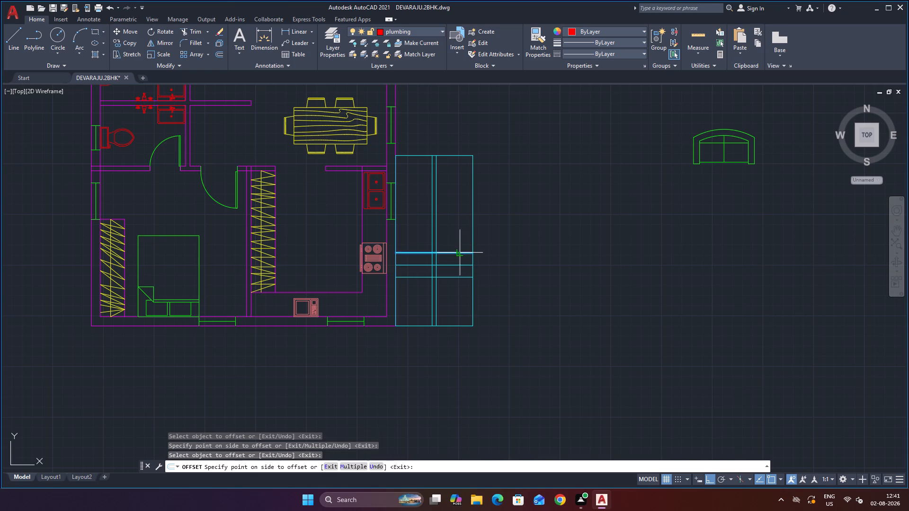
pyautogui.click(459, 234)
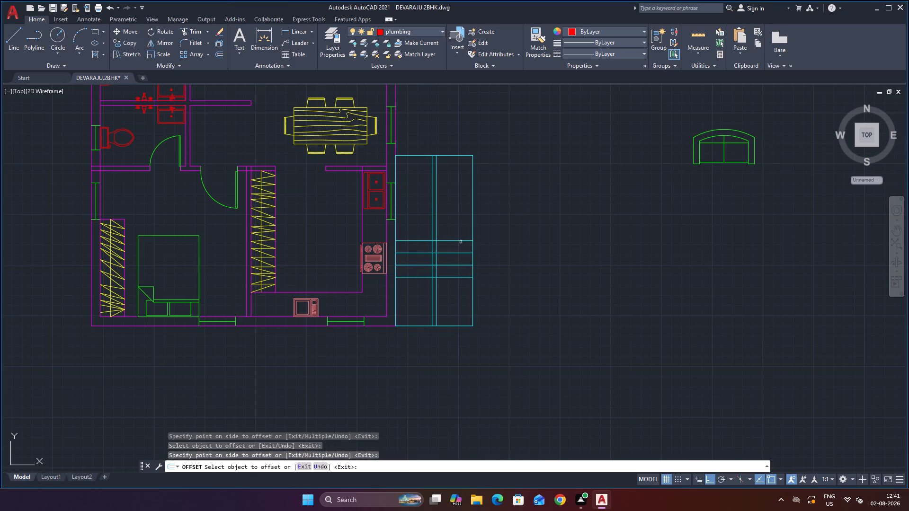
pyautogui.click(459, 241)
pyautogui.click(456, 227)
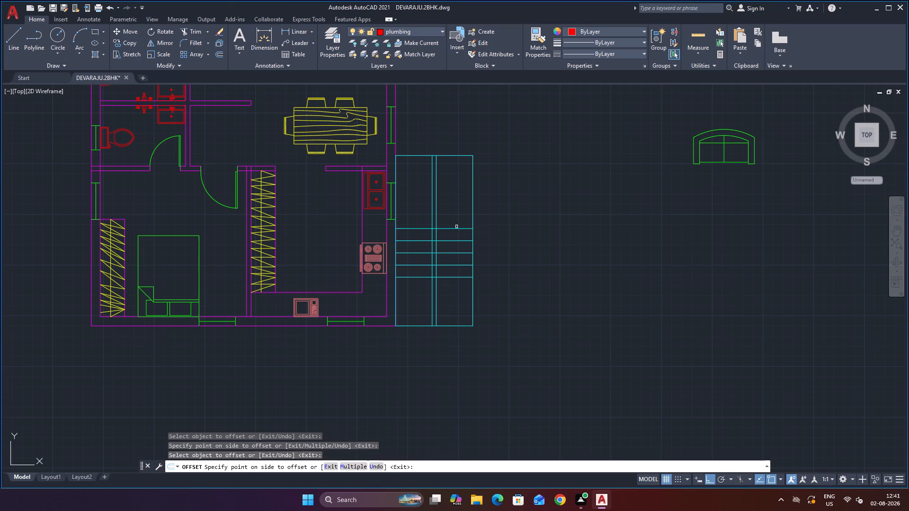
# Continue the 1' offsets with five more tread lines up to the staircase's upper edge.
pyautogui.click(458, 229)
pyautogui.click(455, 213)
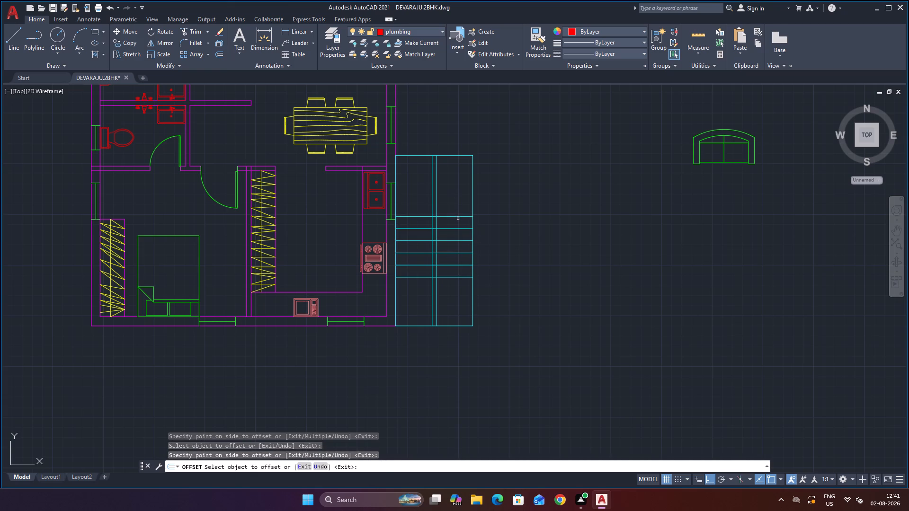
pyautogui.click(458, 216)
pyautogui.click(457, 198)
pyautogui.click(460, 205)
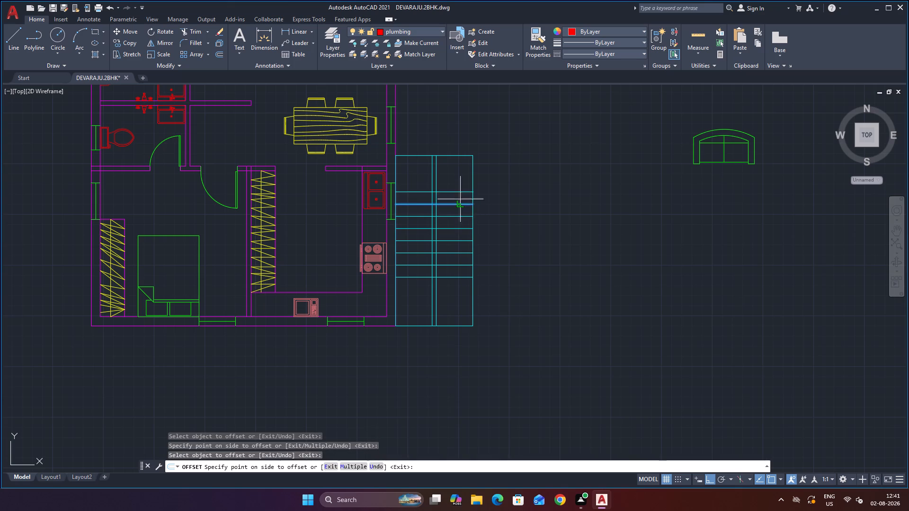
pyautogui.click(460, 192)
pyautogui.click(460, 192)
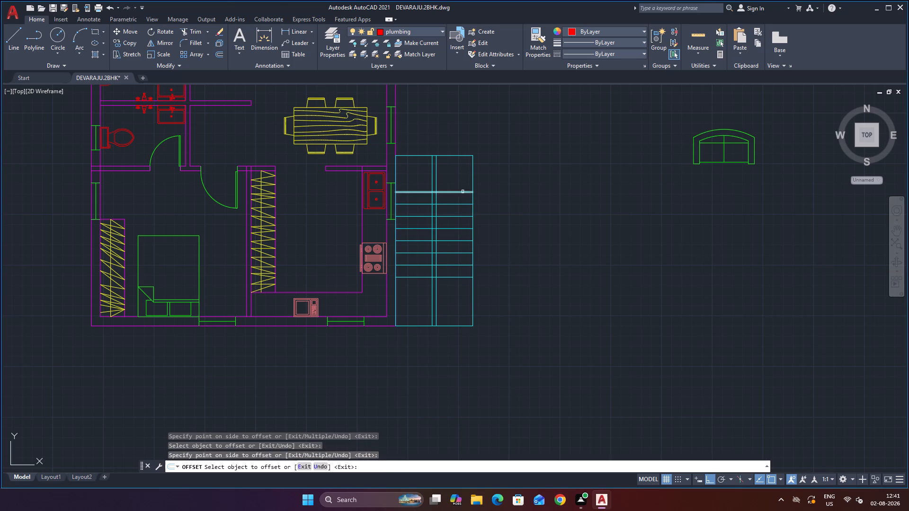
pyautogui.click(463, 192)
pyautogui.click(459, 180)
pyautogui.click(460, 181)
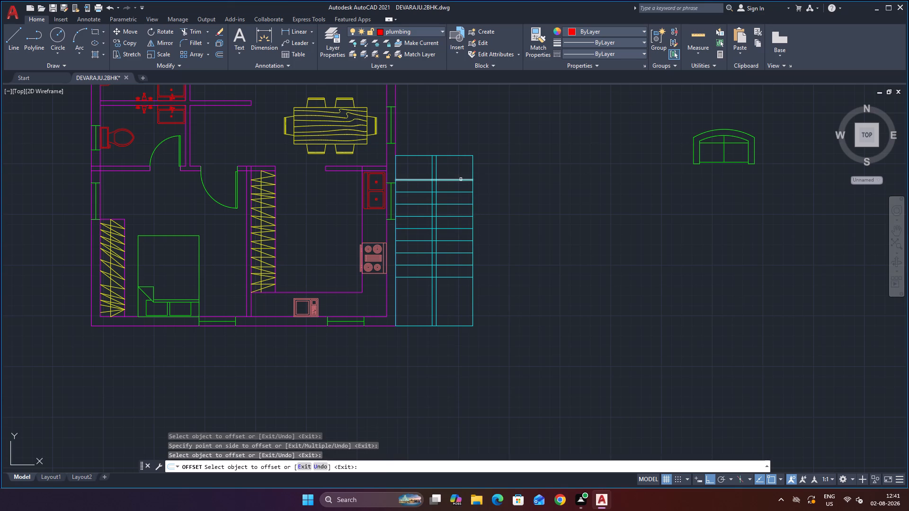
pyautogui.click(462, 179)
pyautogui.click(461, 167)
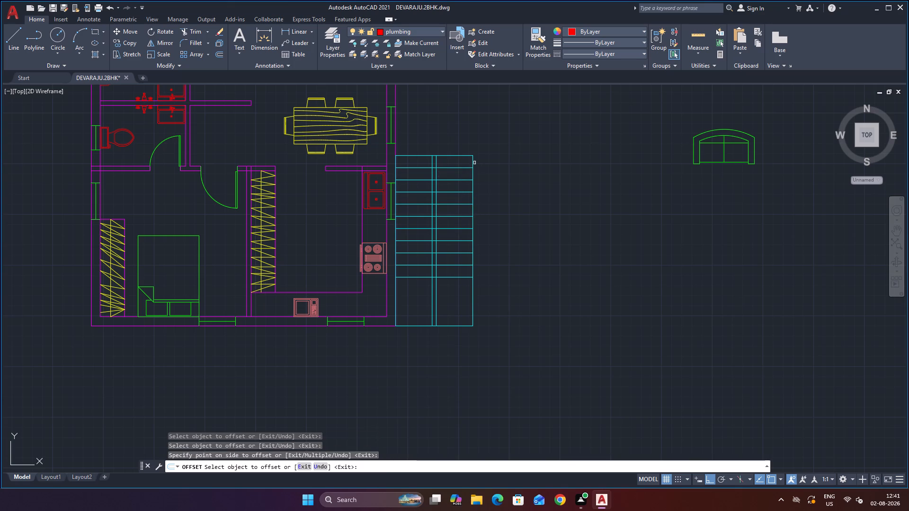
pyautogui.press('Escape')
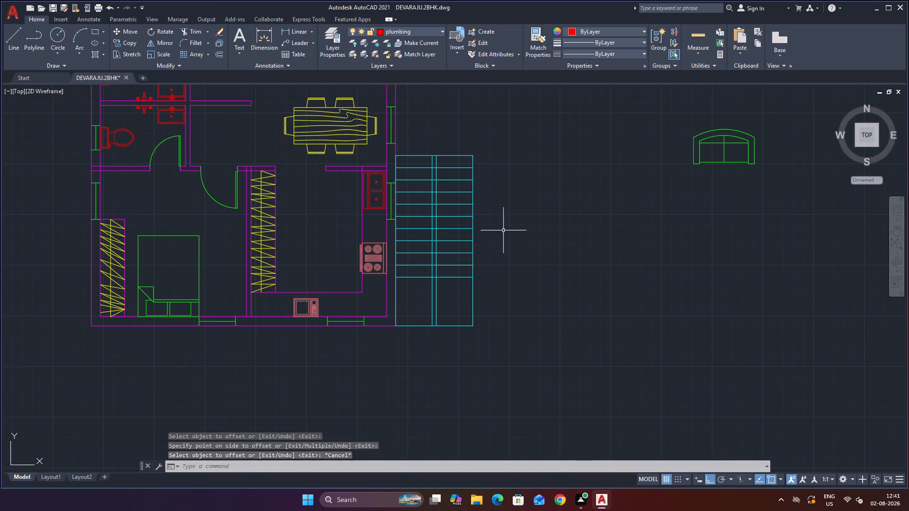
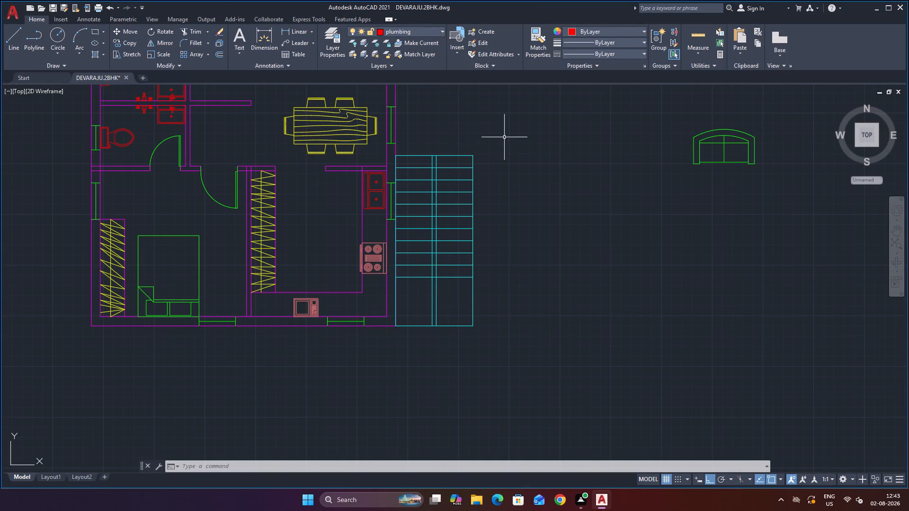
# Trim away the extra strip above the last tread, including its side edges, gap lines and top line.
pyautogui.press('Escape')
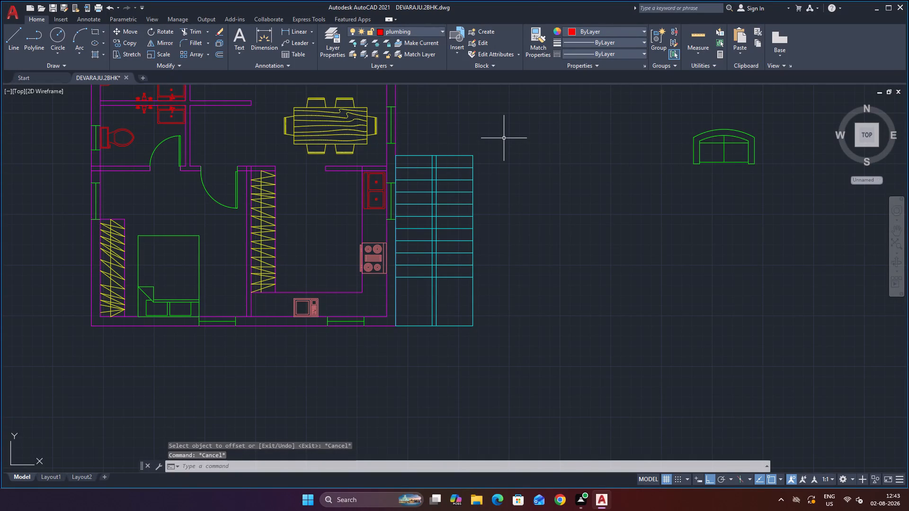
pyautogui.press('t')
pyautogui.press('r')
pyautogui.press('Return')
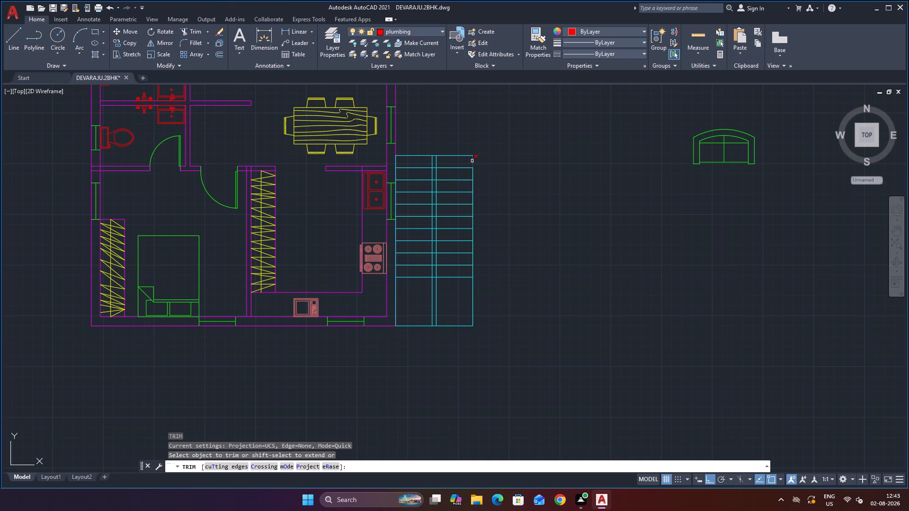
pyautogui.scroll(2, 472, 161)
pyautogui.click(508, 155)
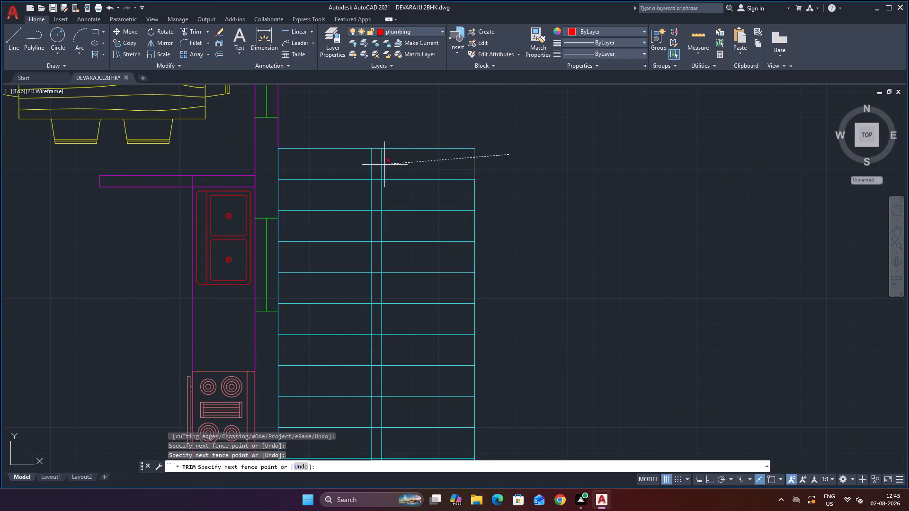
pyautogui.click(316, 158)
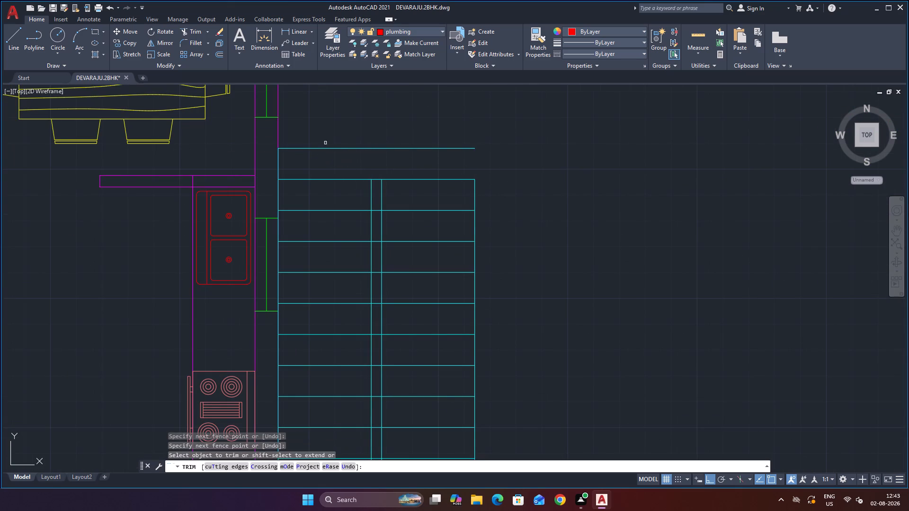
pyautogui.click(328, 133)
pyautogui.click(333, 154)
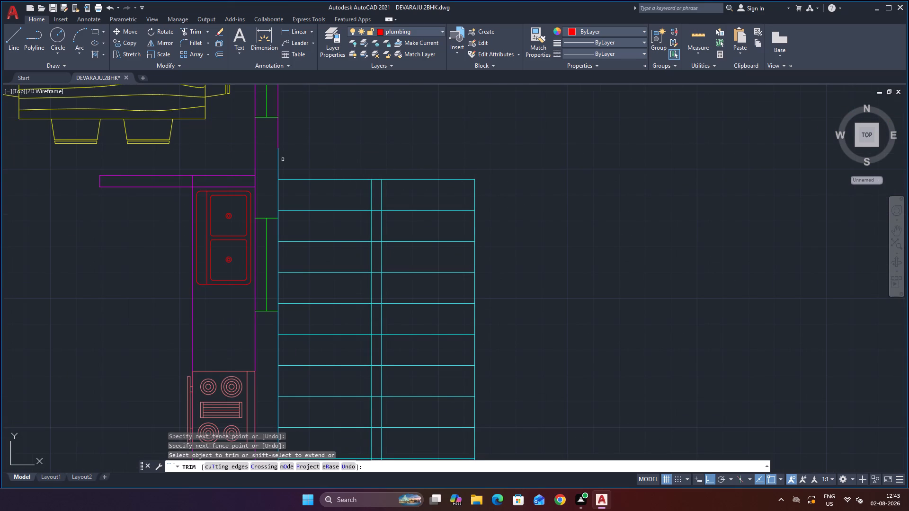
pyautogui.click(279, 161)
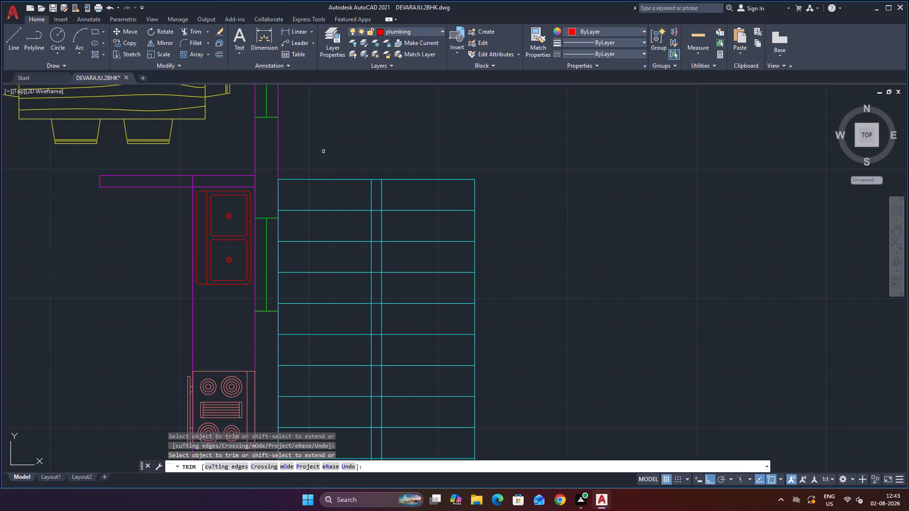
pyautogui.scroll(-2, 462, 148)
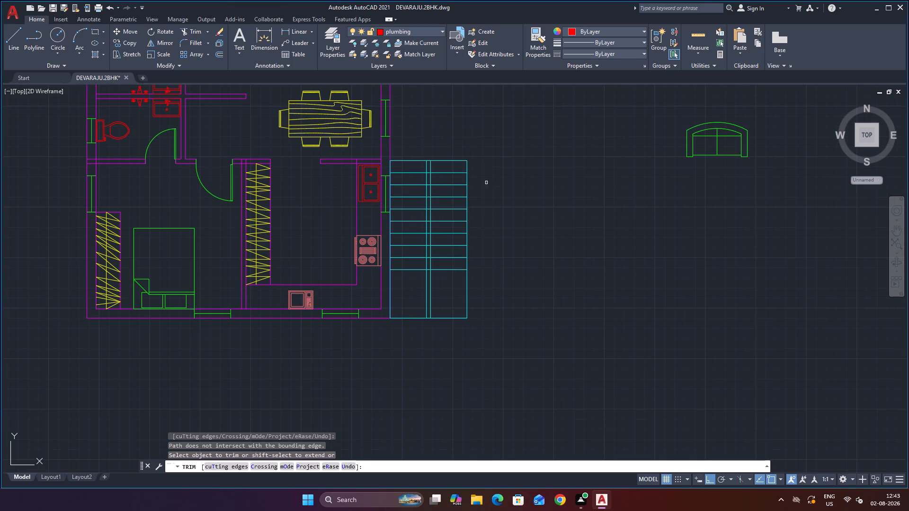
pyautogui.press('Escape')
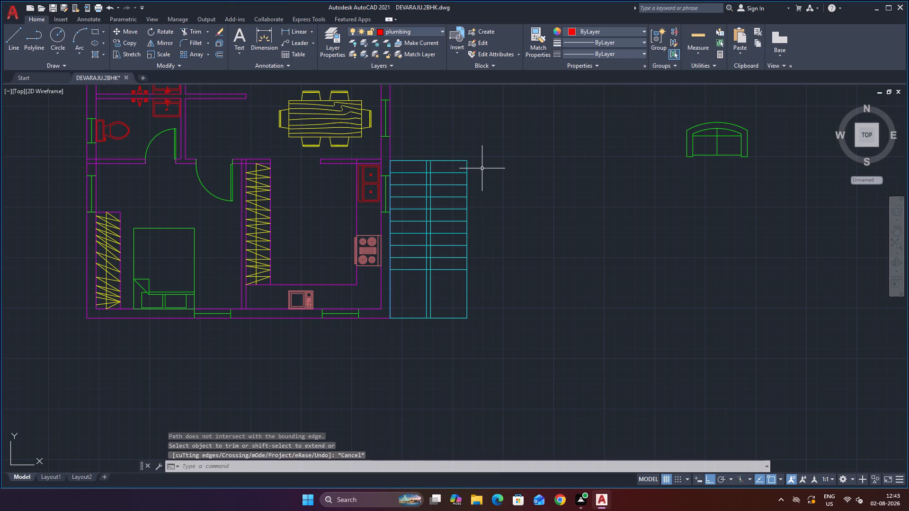
# Save the drawing.
pyautogui.scroll(1, 482, 168)
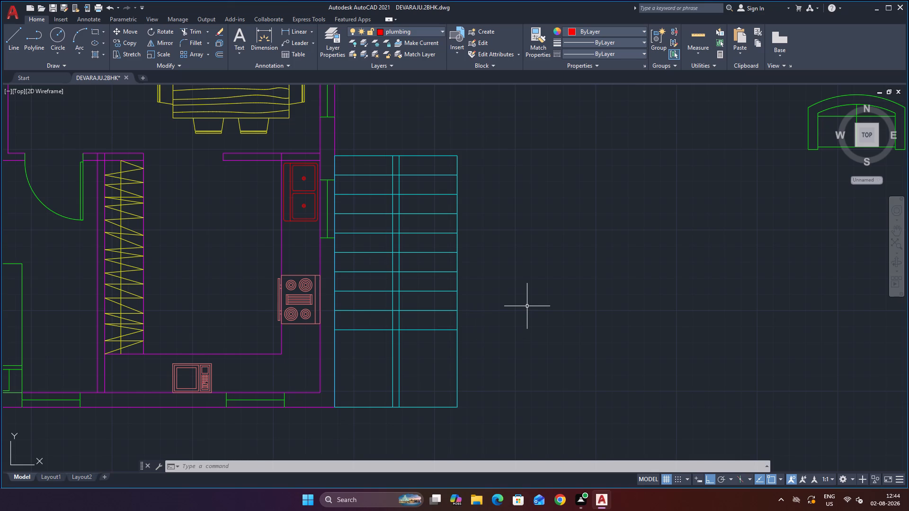
pyautogui.scroll(-1, 592, 340)
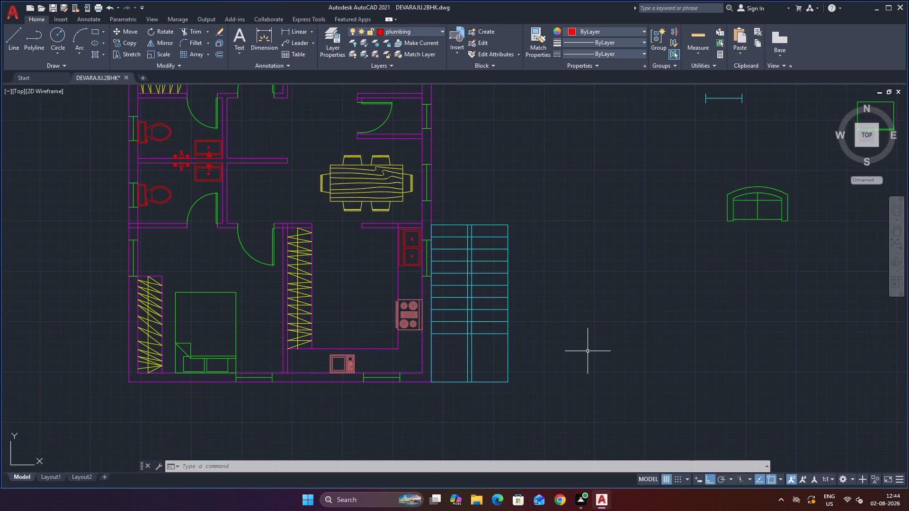
pyautogui.hotkey('ctrl', 's')
pyautogui.hotkey('ctrl', 's')
pyautogui.hotkey('ctrl', 's')
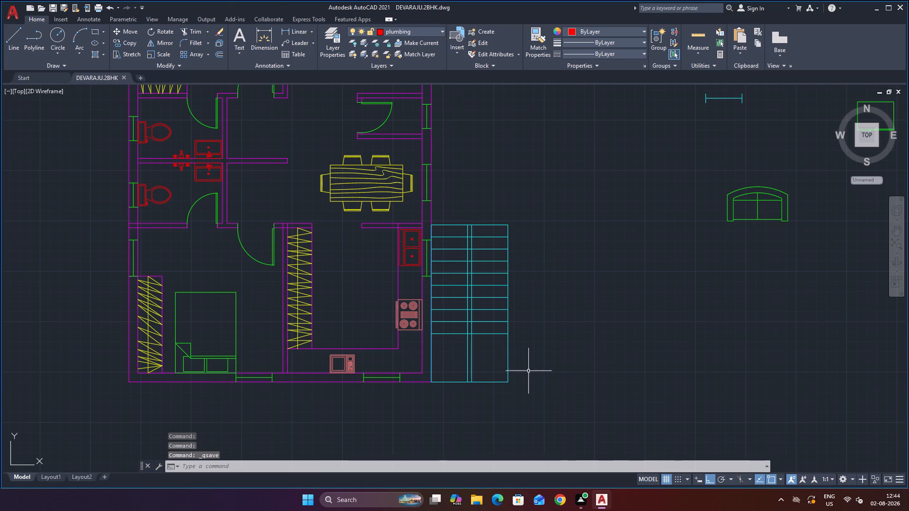
# Check the kitchen-side flight's width along the landing line with a trial dimension, without placing it.
pyautogui.scroll(2, 534, 377)
pyautogui.scroll(-2, 556, 359)
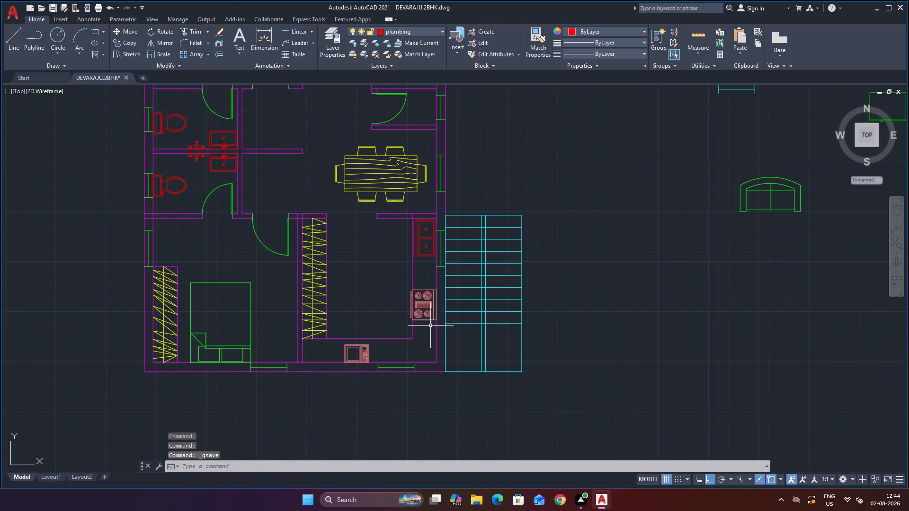
pyautogui.click(263, 35)
pyautogui.scroll(2, 496, 347)
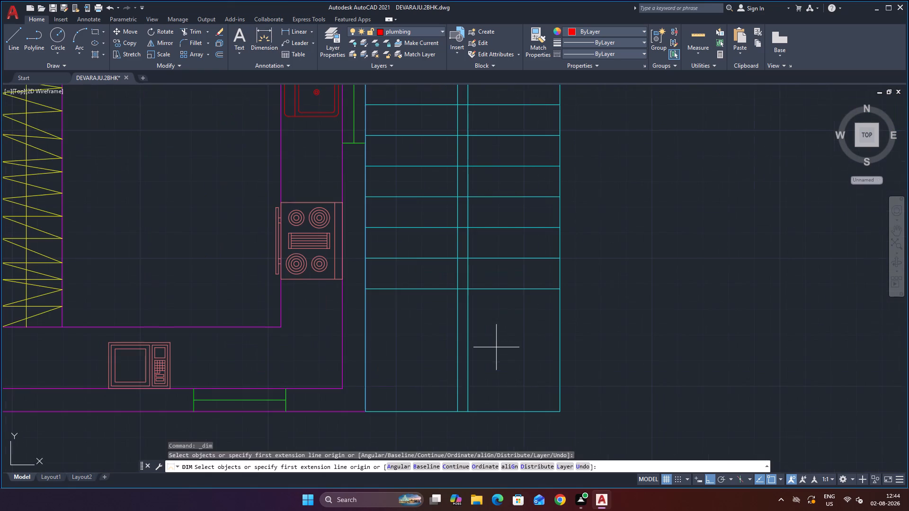
pyautogui.click(368, 290)
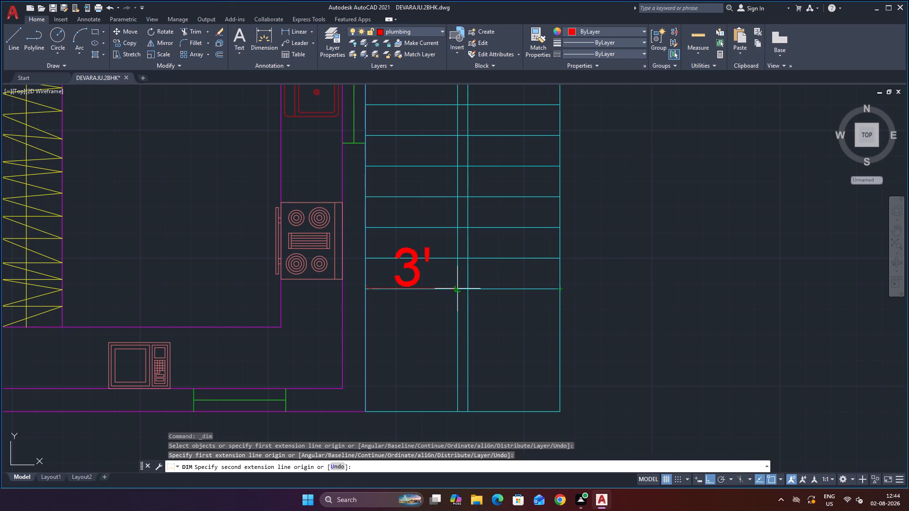
pyautogui.press('Escape')
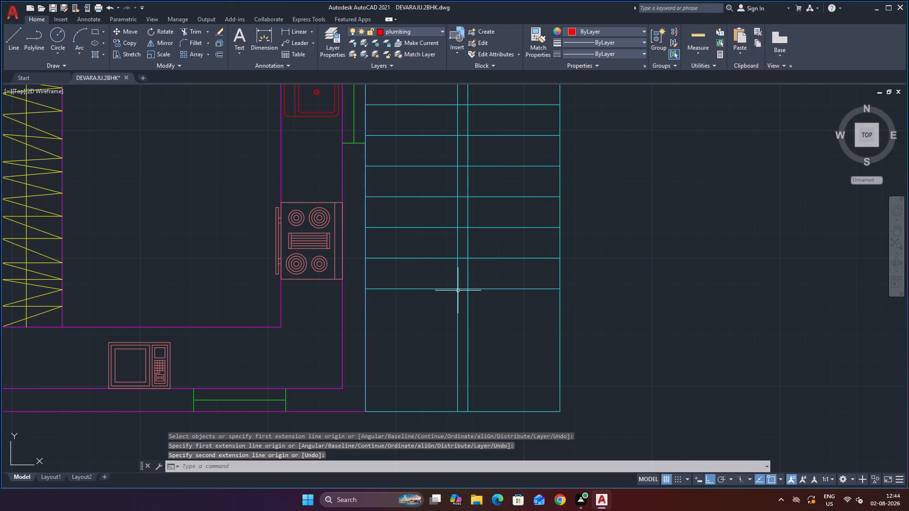
# Trim the two central gap lines out of the landing so they end at the landing line.
pyautogui.write('tr')
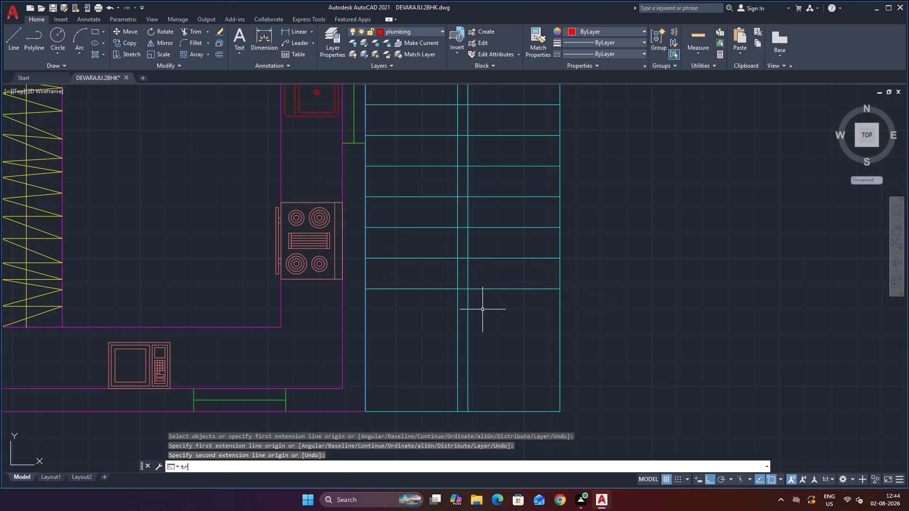
pyautogui.press('Return')
pyautogui.click(488, 314)
pyautogui.click(440, 320)
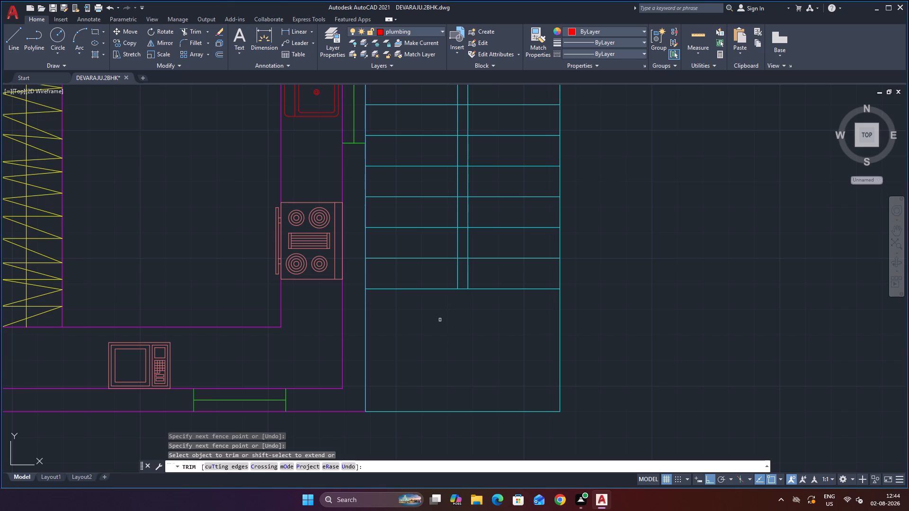
pyautogui.scroll(-2, 501, 346)
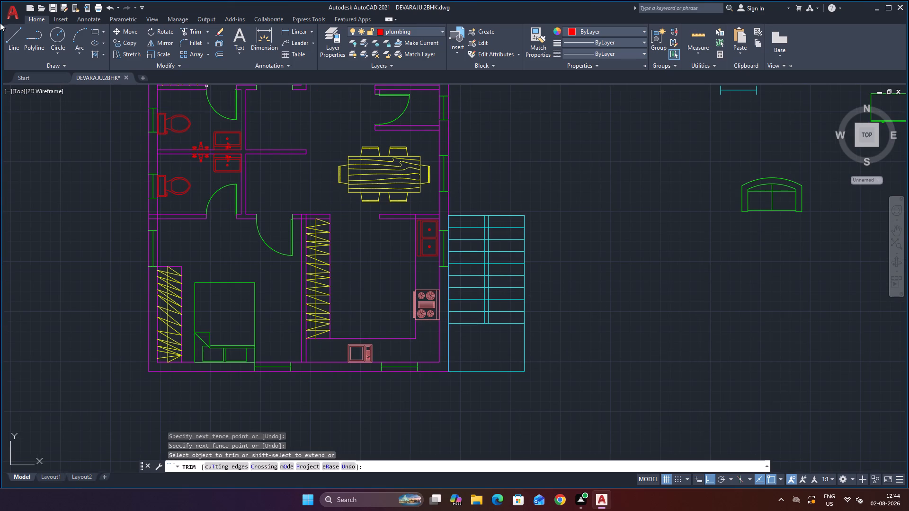
pyautogui.press('Escape')
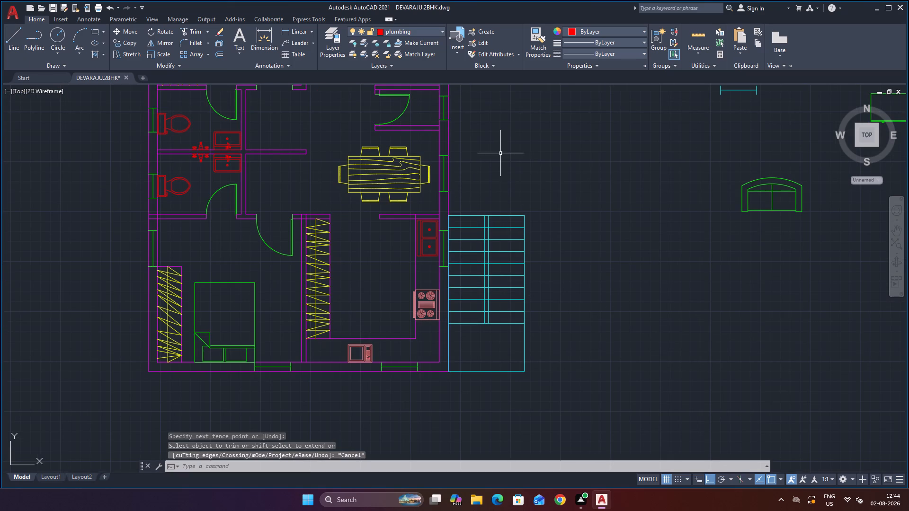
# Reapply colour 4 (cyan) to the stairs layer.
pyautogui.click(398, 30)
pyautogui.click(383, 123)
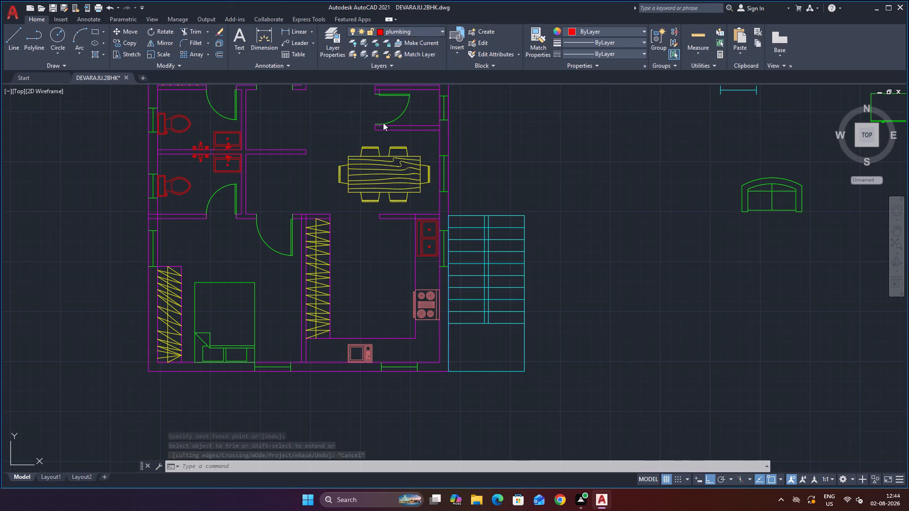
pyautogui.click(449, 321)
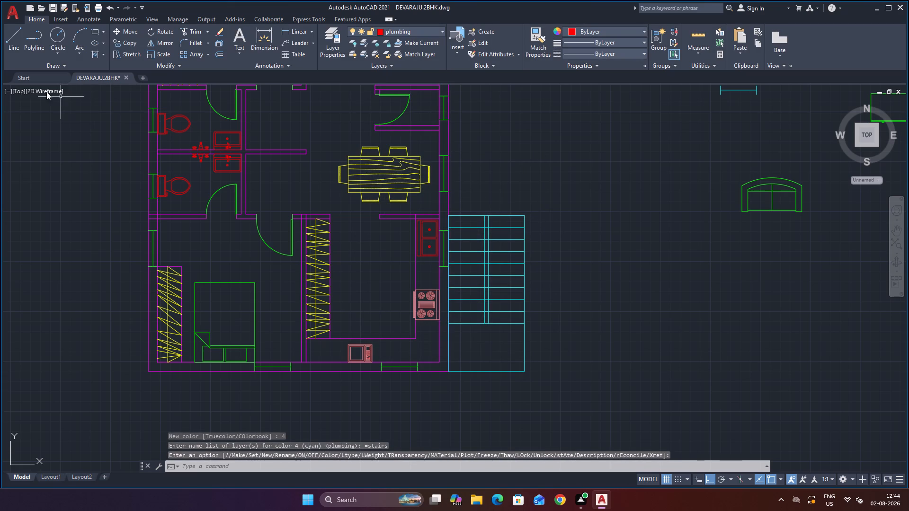
# Draw a U-shaped direction line from the outer flight's top-edge midpoint, across the landing, and about 9'-11" up the kitchen-side flight.
pyautogui.click(19, 46)
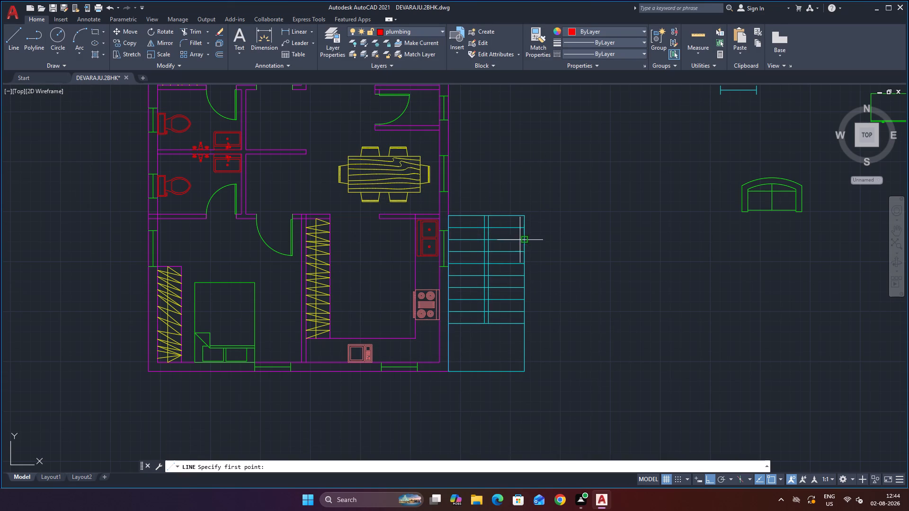
pyautogui.scroll(1, 511, 237)
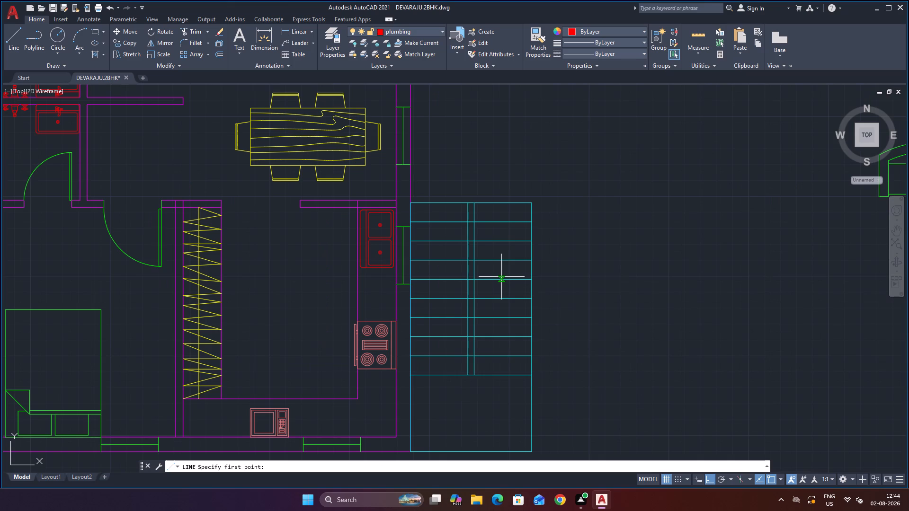
pyautogui.click(502, 204)
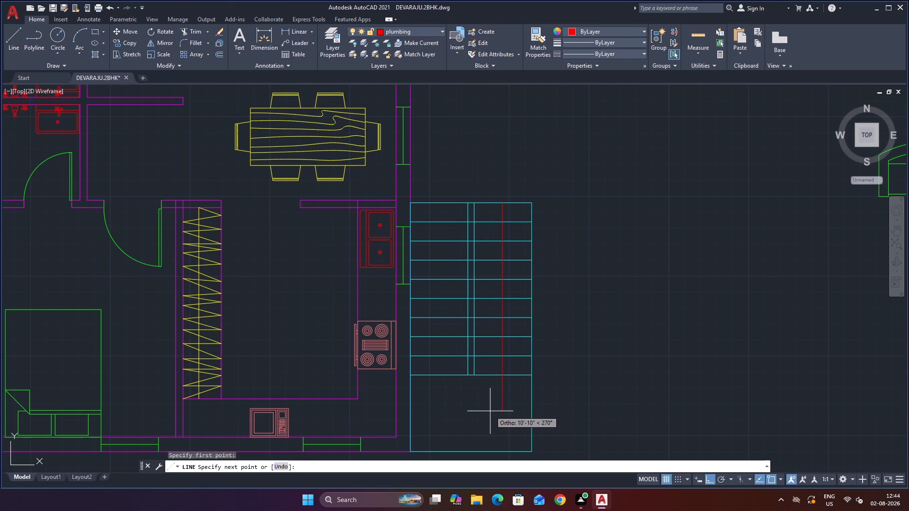
pyautogui.click(489, 422)
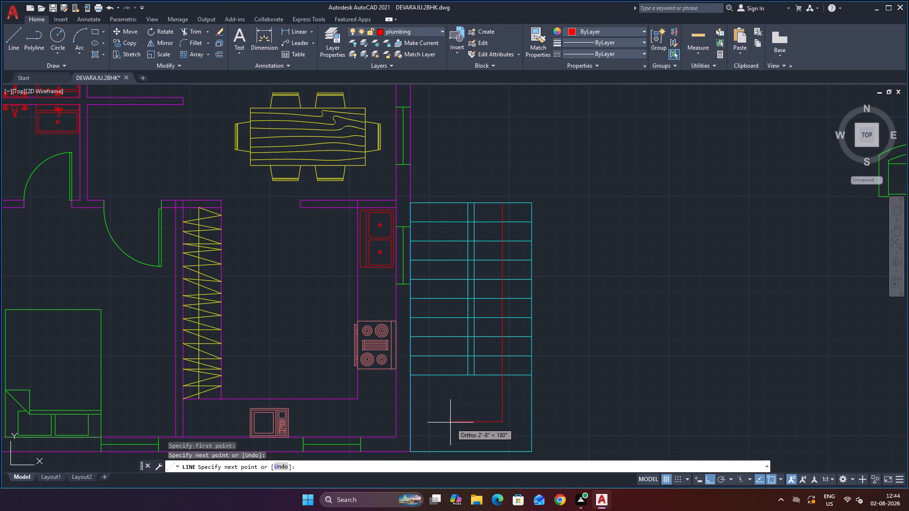
pyautogui.click(440, 415)
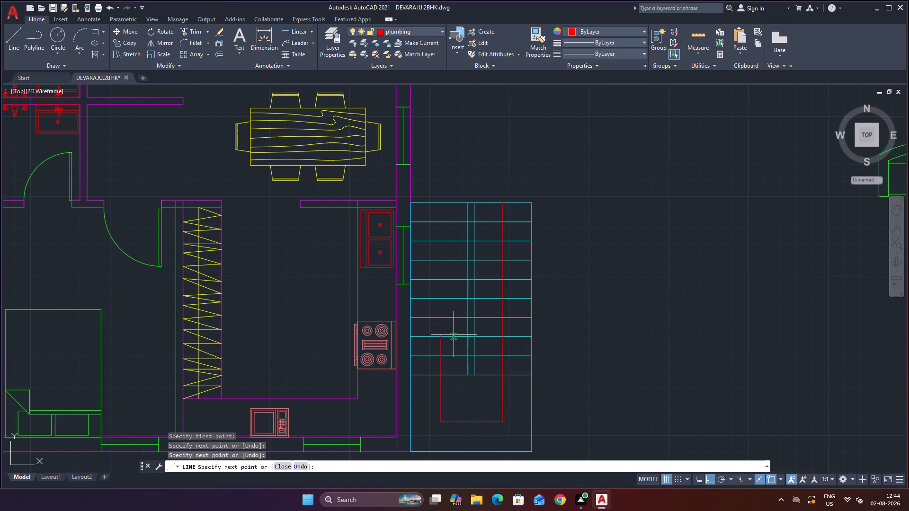
pyautogui.click(437, 231)
# With ortho off, draw a closed triangular arrowhead at the direction line's end on the kitchen-side flight.
pyautogui.scroll(3, 434, 228)
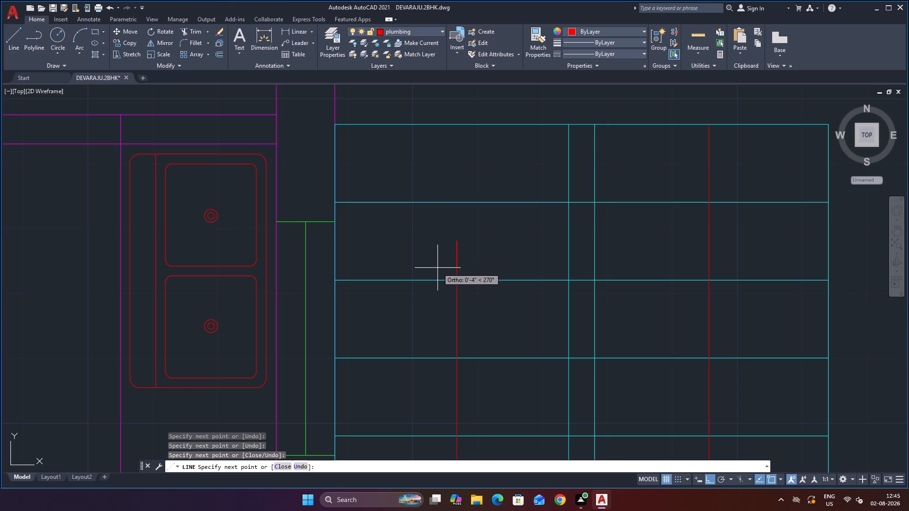
pyautogui.press('F8')
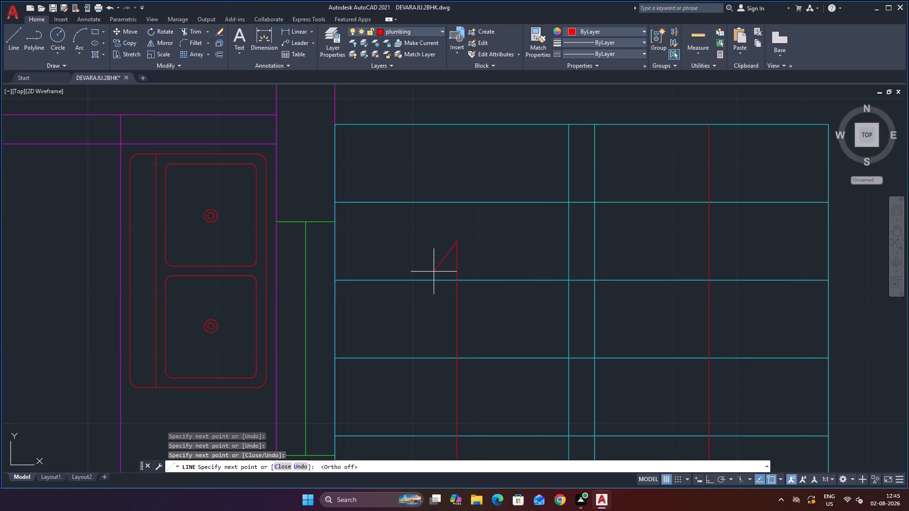
pyautogui.click(439, 270)
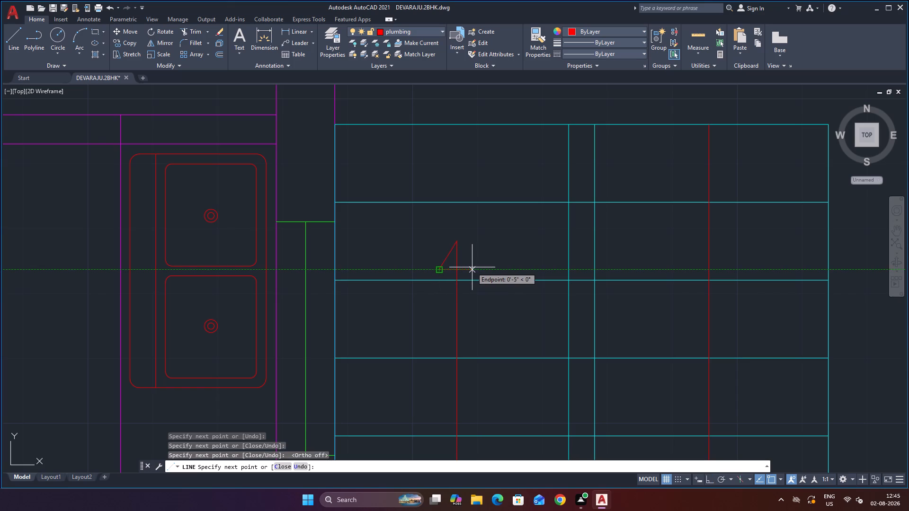
pyautogui.click(472, 267)
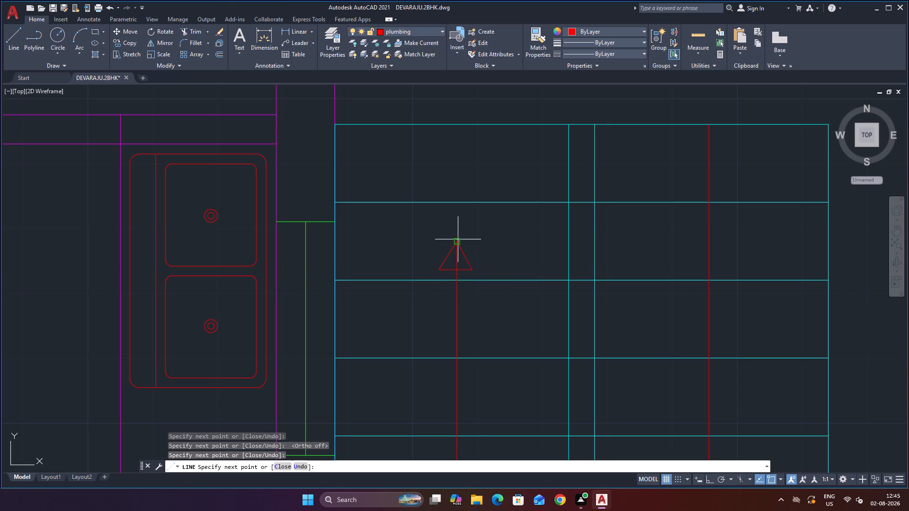
pyautogui.click(458, 239)
pyautogui.press('Escape')
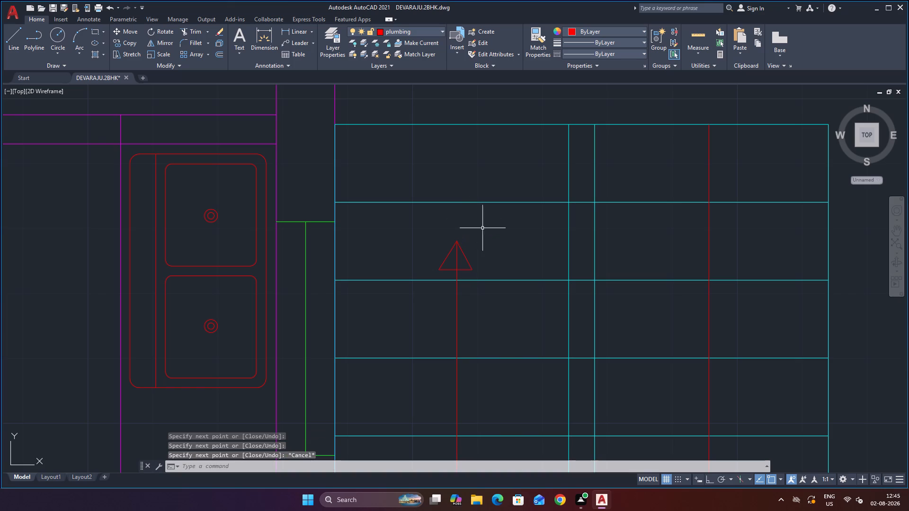
pyautogui.scroll(-2, 496, 254)
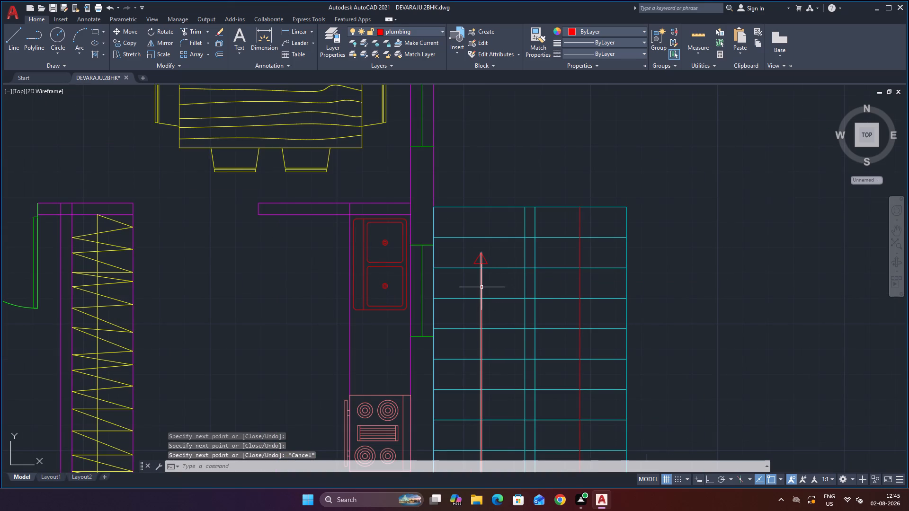
pyautogui.press('Escape')
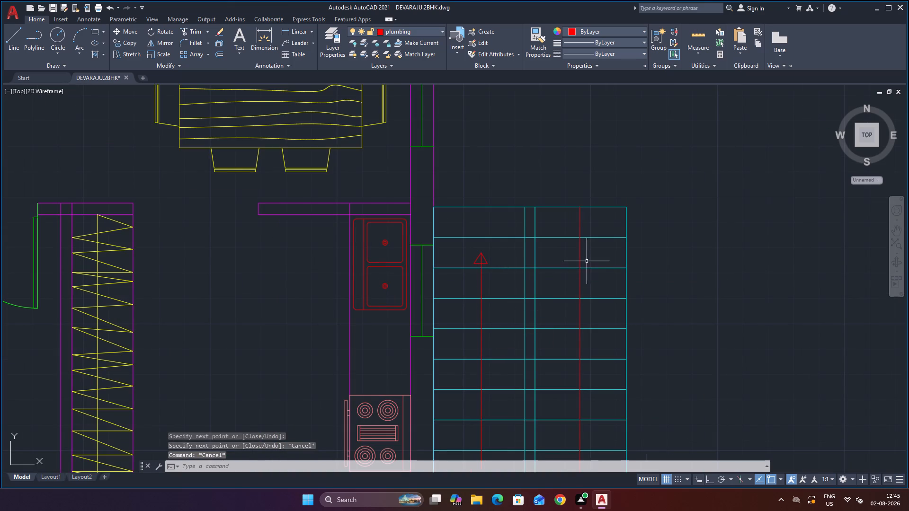
# Join the three direction-line segments and the three arrowhead sides into a single polyline.
pyautogui.scroll(-3, 579, 253)
pyautogui.scroll(1, 587, 281)
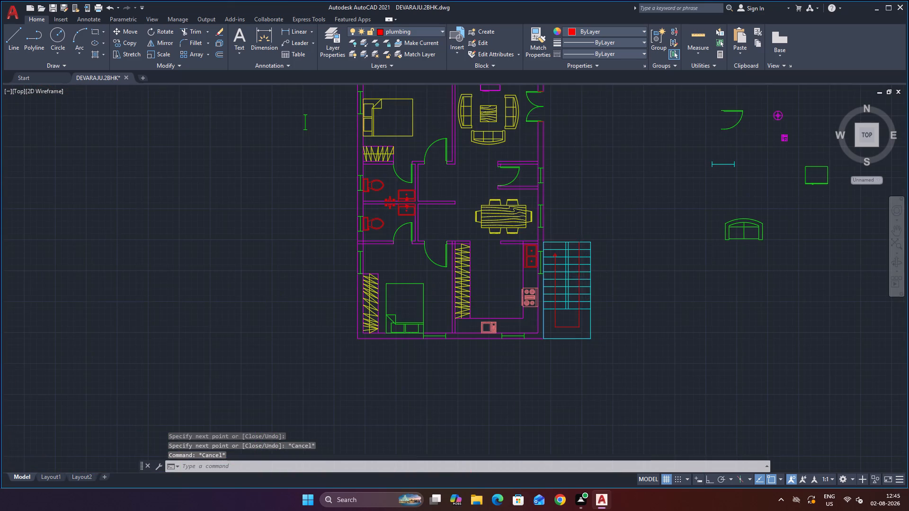
pyautogui.scroll(1, 587, 281)
pyautogui.click(567, 385)
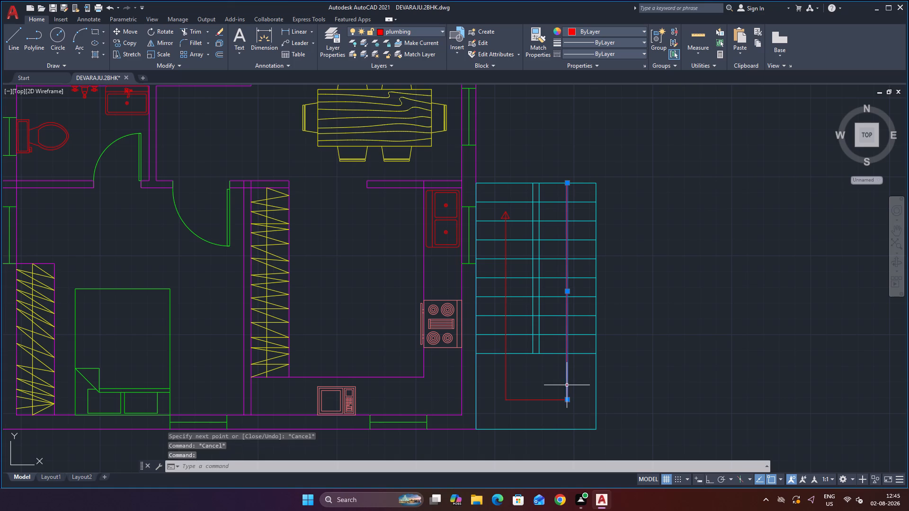
pyautogui.keyDown('shift'); pyautogui.click(537, 400); pyautogui.keyUp('shift')
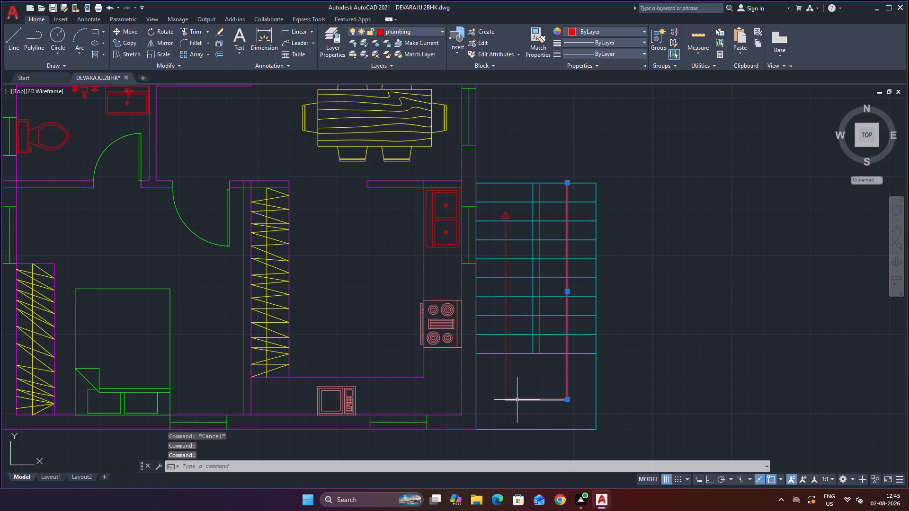
pyautogui.keyDown('shift'); pyautogui.click(517, 400); pyautogui.keyUp('shift')
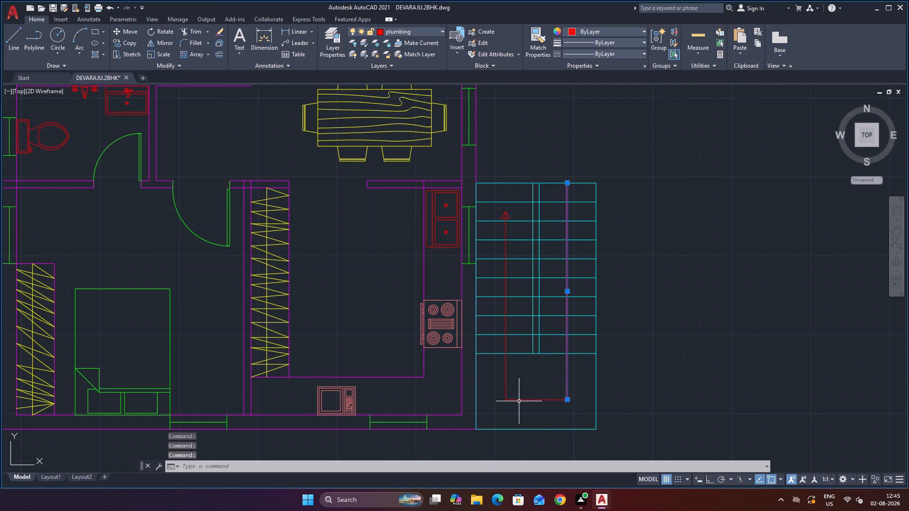
pyautogui.keyDown('ctrl'); pyautogui.click(519, 400); pyautogui.keyUp('ctrl')
pyautogui.click(520, 401)
pyautogui.click(505, 375)
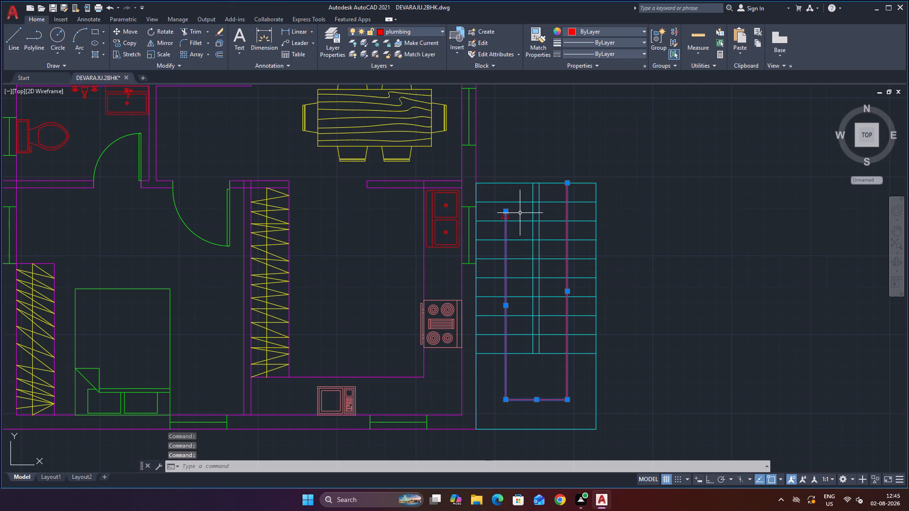
pyautogui.scroll(4, 519, 212)
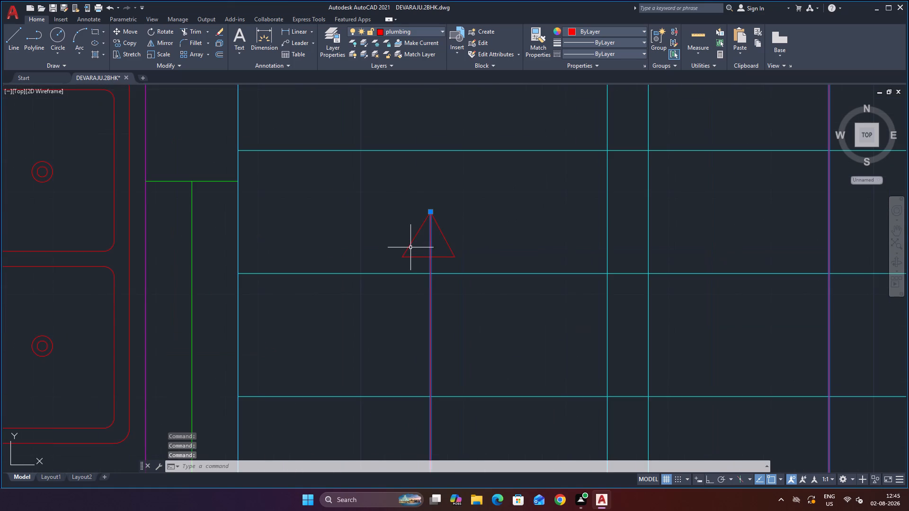
pyautogui.click(409, 244)
pyautogui.click(413, 256)
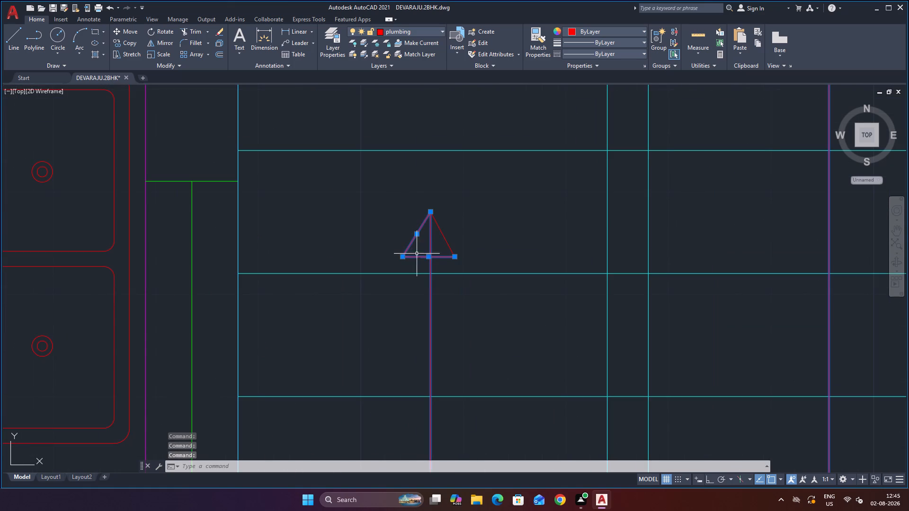
pyautogui.click(444, 235)
pyautogui.press('j')
pyautogui.press('Return')
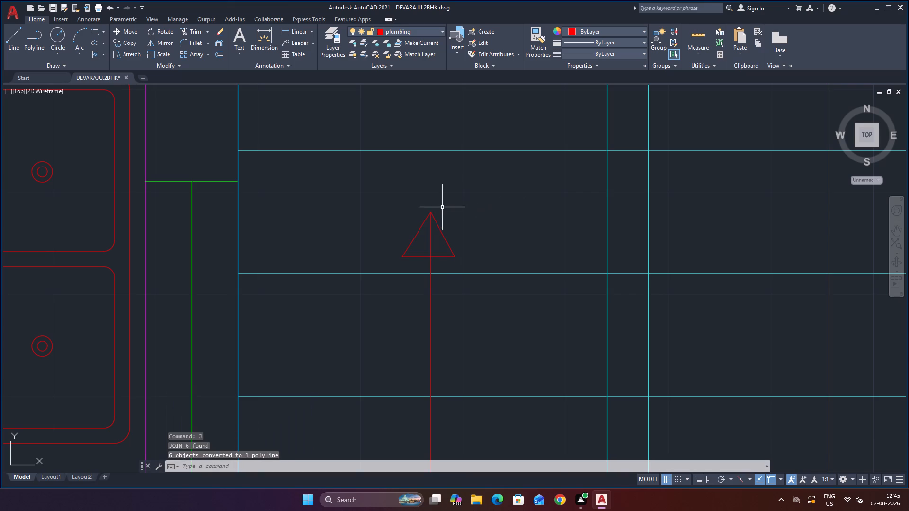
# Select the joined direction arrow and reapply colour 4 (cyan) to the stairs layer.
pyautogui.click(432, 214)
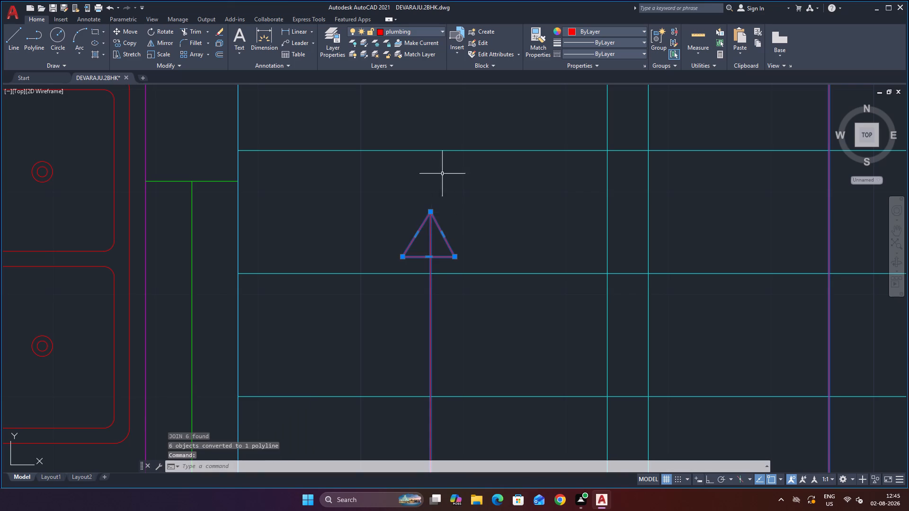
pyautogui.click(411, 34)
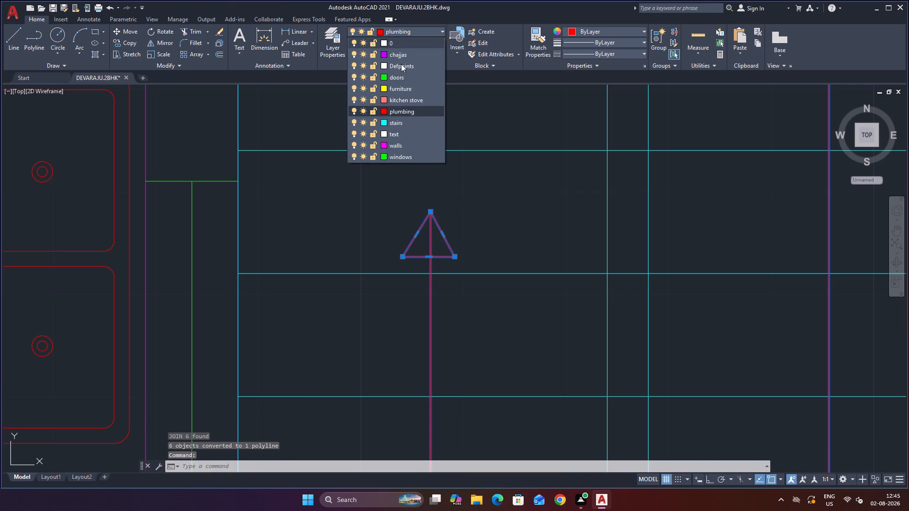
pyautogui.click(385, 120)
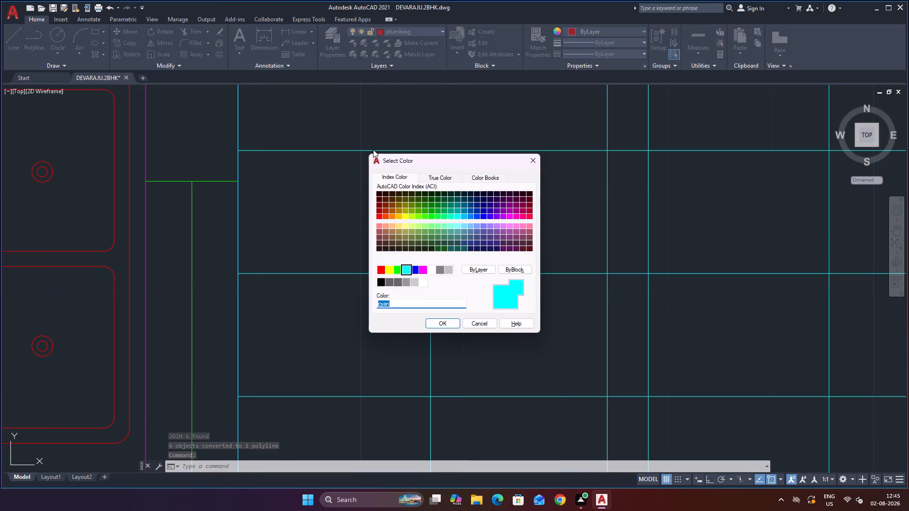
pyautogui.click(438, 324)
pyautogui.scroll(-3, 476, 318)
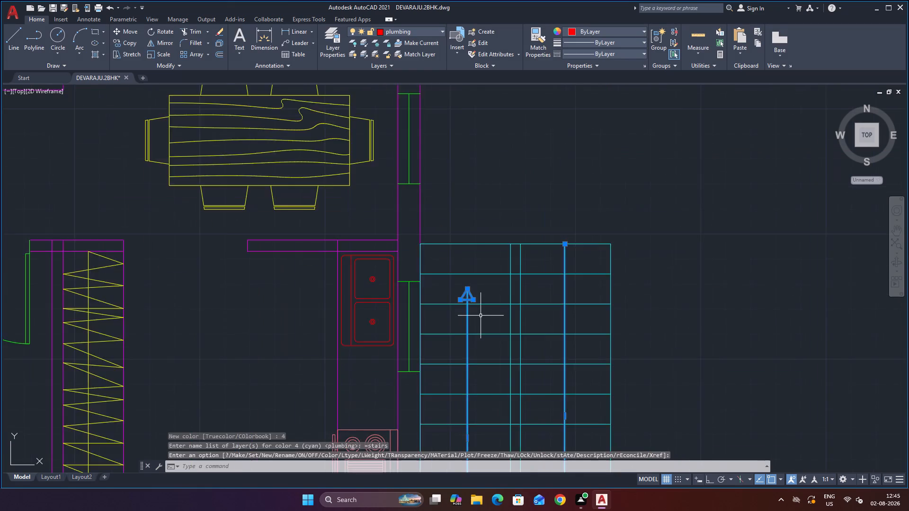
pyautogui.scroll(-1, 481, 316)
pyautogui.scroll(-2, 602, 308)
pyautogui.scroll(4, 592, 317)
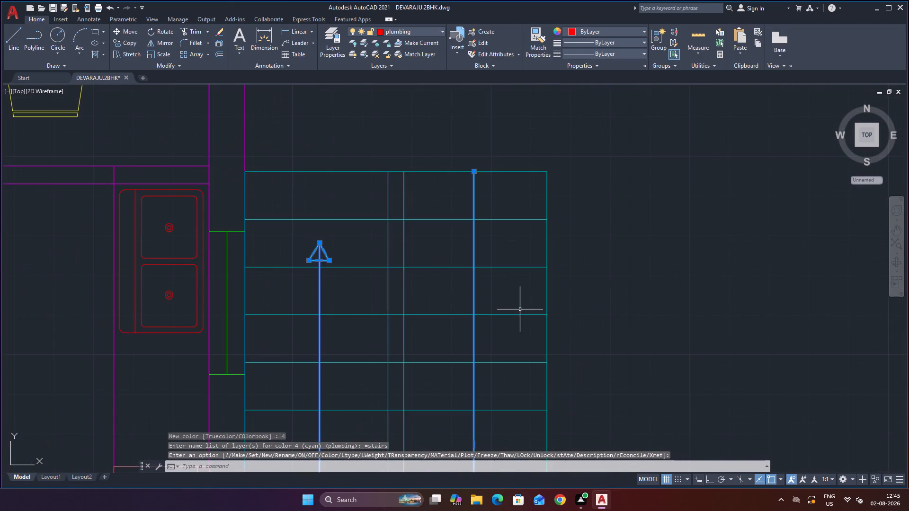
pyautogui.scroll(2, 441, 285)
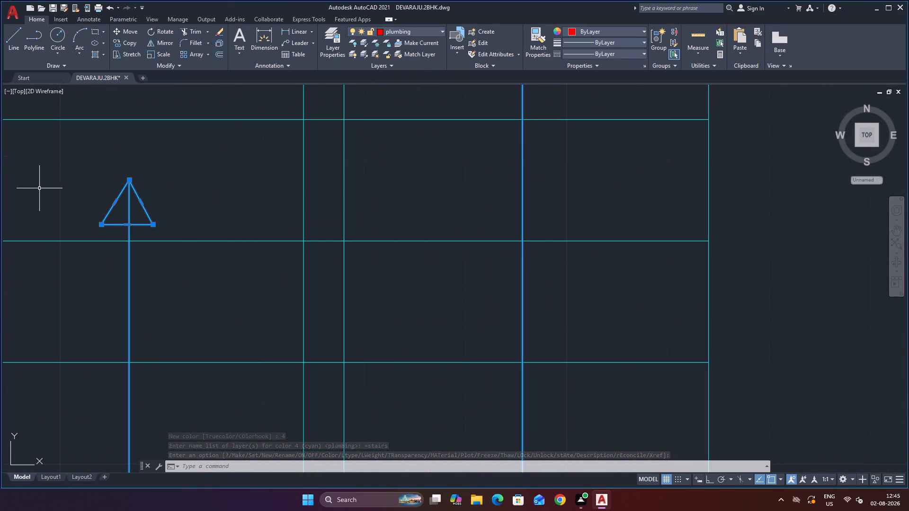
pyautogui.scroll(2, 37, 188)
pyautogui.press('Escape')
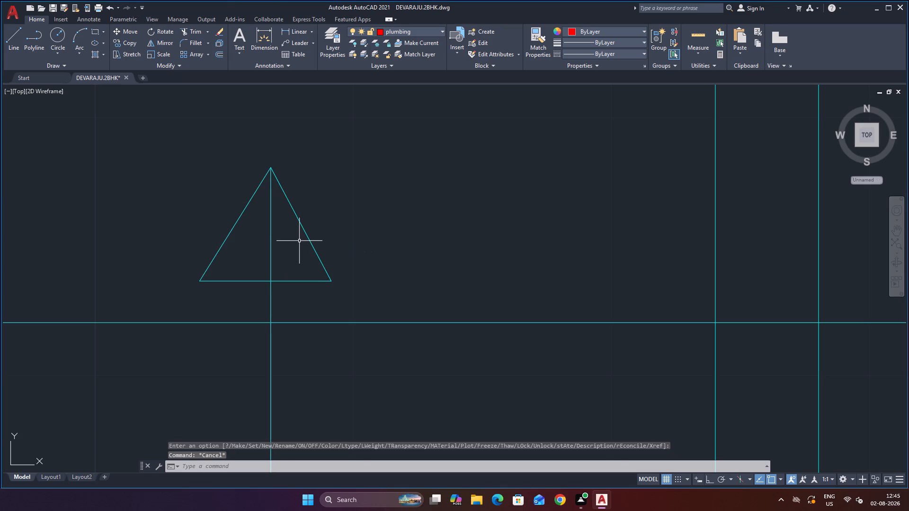
# Hatch both halves of the triangular arrowhead with a blue-and-yellow gradient.
pyautogui.press('h')
pyautogui.press('Return')
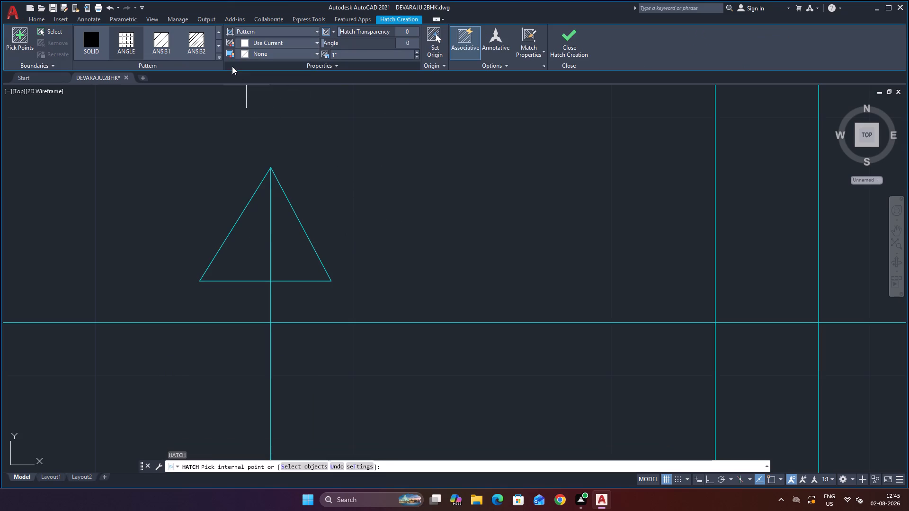
pyautogui.click(221, 57)
pyautogui.scroll(-5, 186, 133)
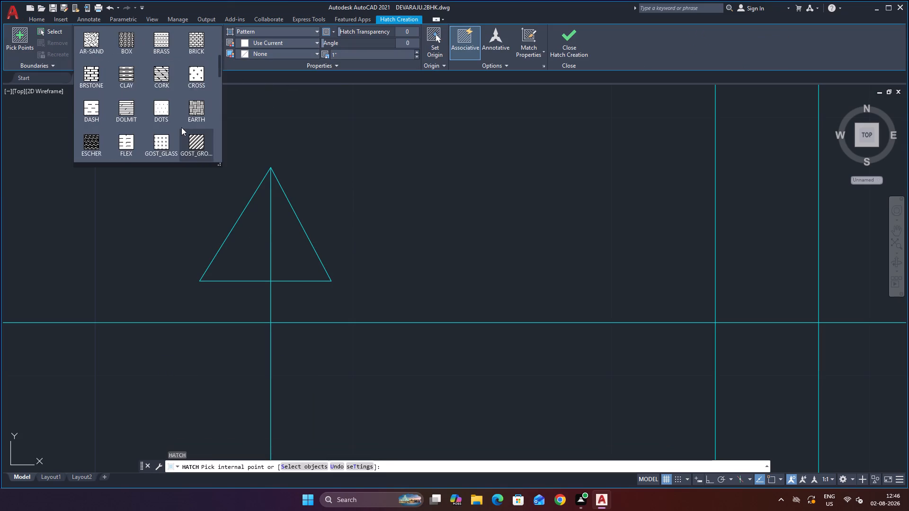
pyautogui.scroll(-5, 181, 127)
pyautogui.click(127, 70)
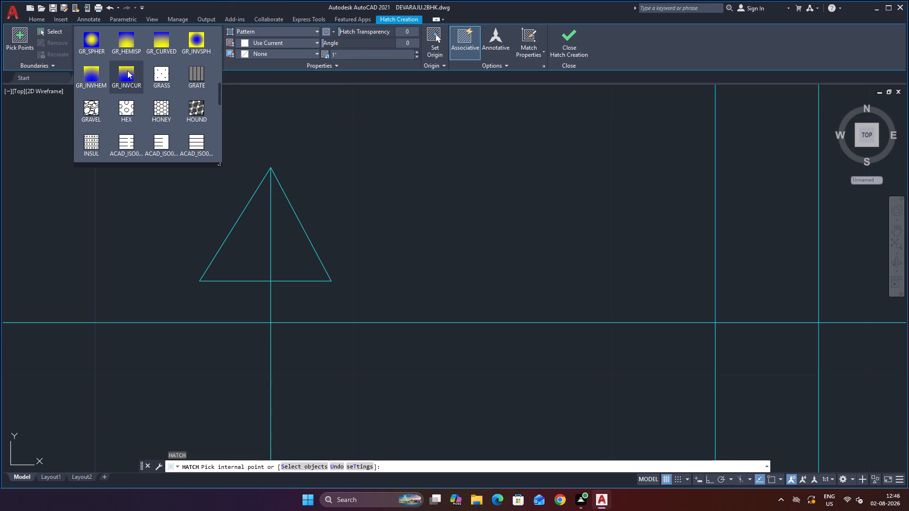
pyautogui.click(259, 242)
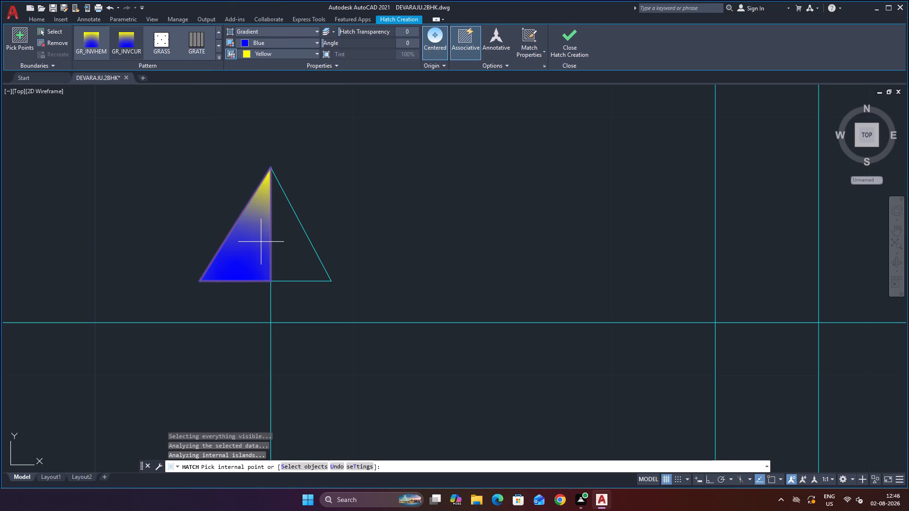
pyautogui.click(287, 244)
pyautogui.scroll(-2, 287, 244)
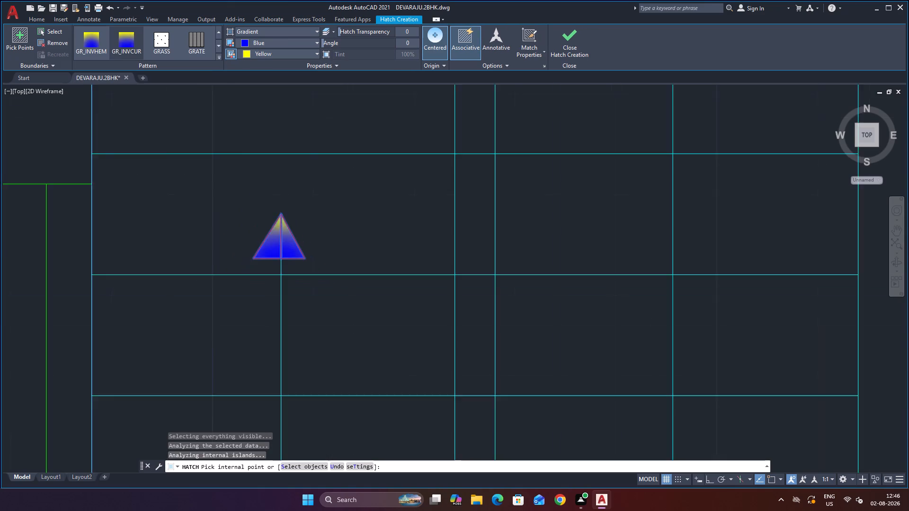
pyautogui.scroll(-2, 287, 244)
pyautogui.click(568, 52)
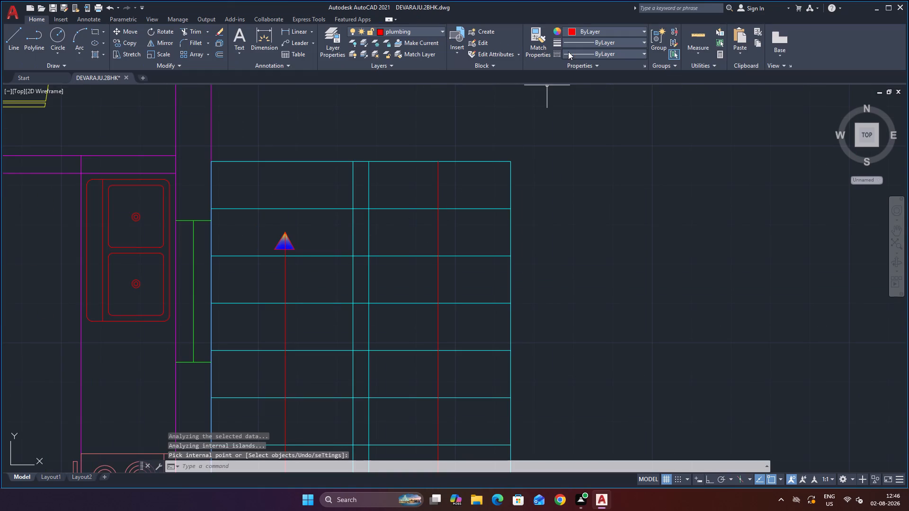
# Select the direction arrow polyline again, reapply colour 4 (cyan) to the stairs layer, and clear the selection.
pyautogui.scroll(-3, 567, 167)
pyautogui.scroll(1, 545, 237)
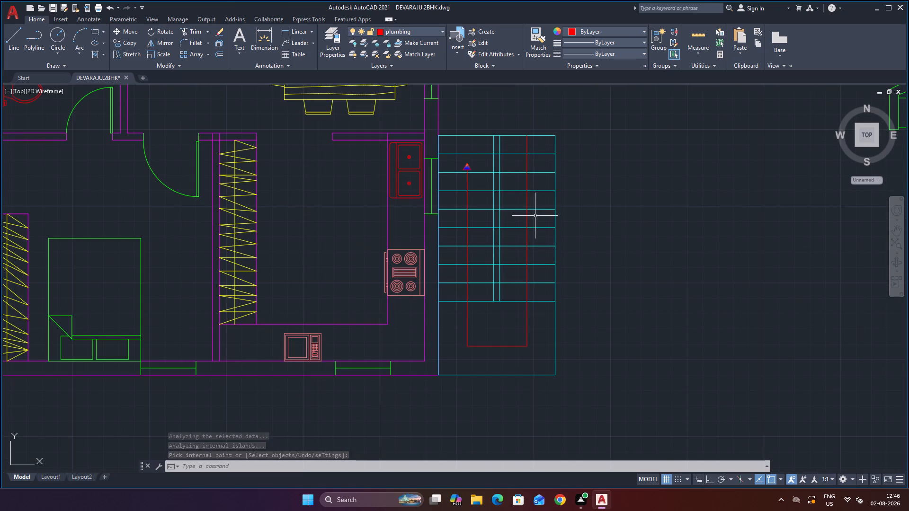
pyautogui.click(527, 203)
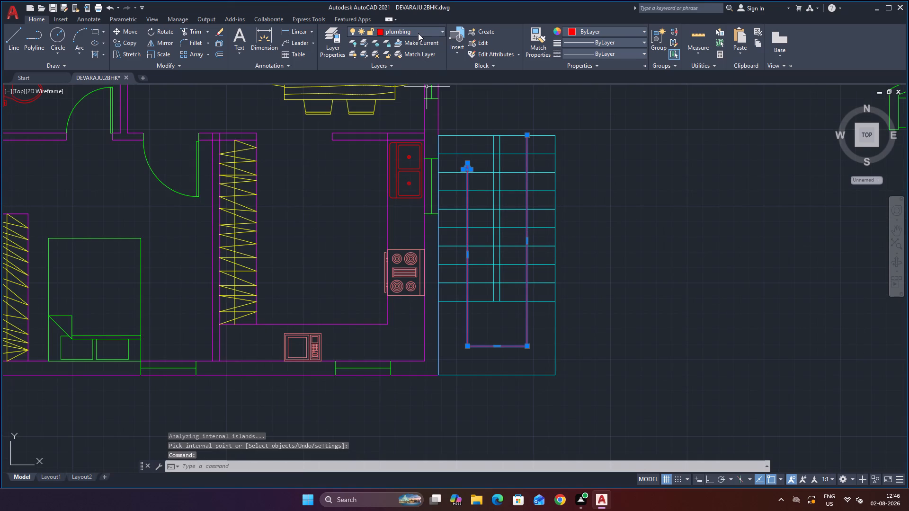
pyautogui.click(418, 30)
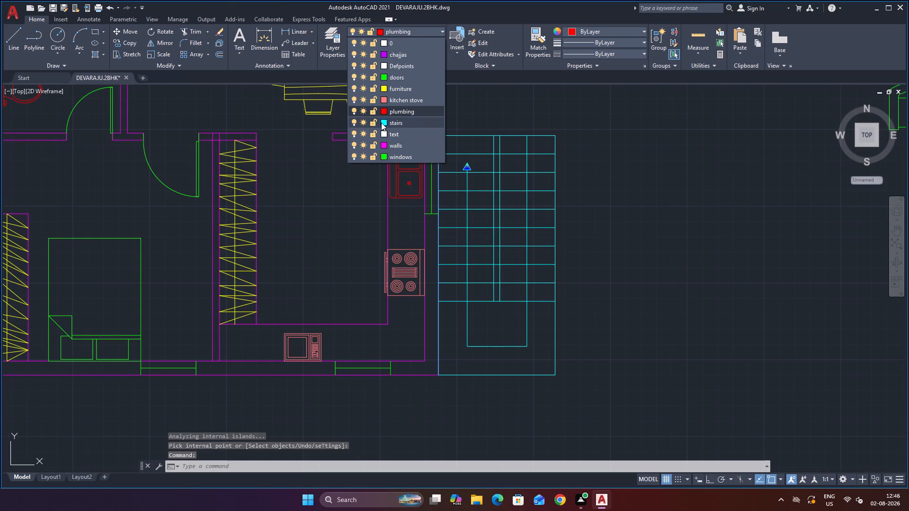
pyautogui.click(384, 122)
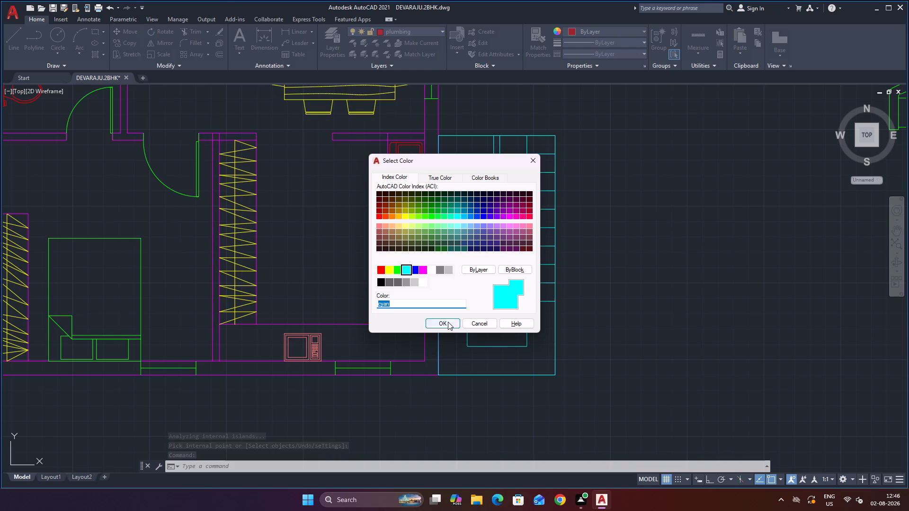
pyautogui.click(448, 322)
pyautogui.click(651, 228)
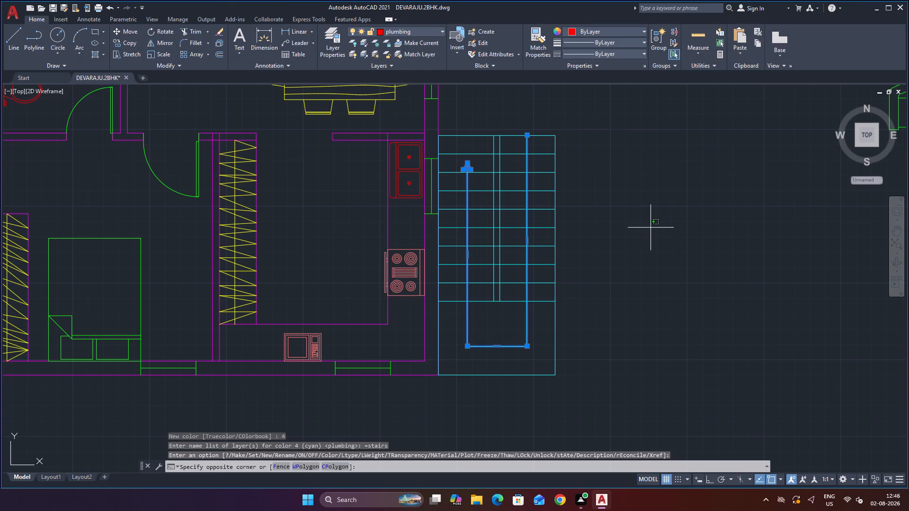
pyautogui.press('Escape')
pyautogui.press('Escape')
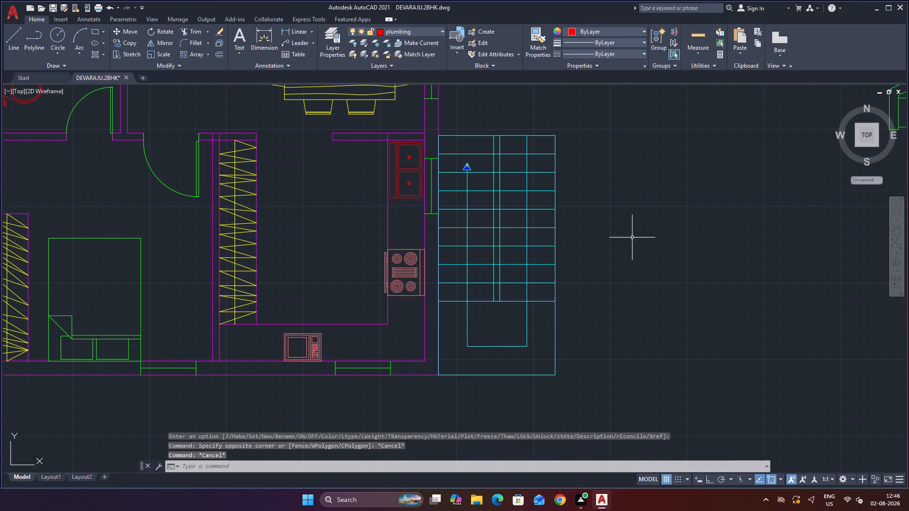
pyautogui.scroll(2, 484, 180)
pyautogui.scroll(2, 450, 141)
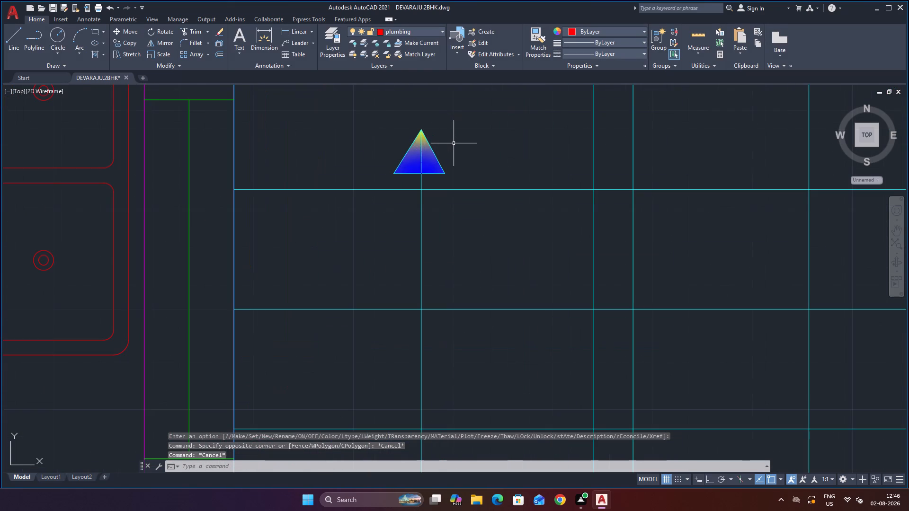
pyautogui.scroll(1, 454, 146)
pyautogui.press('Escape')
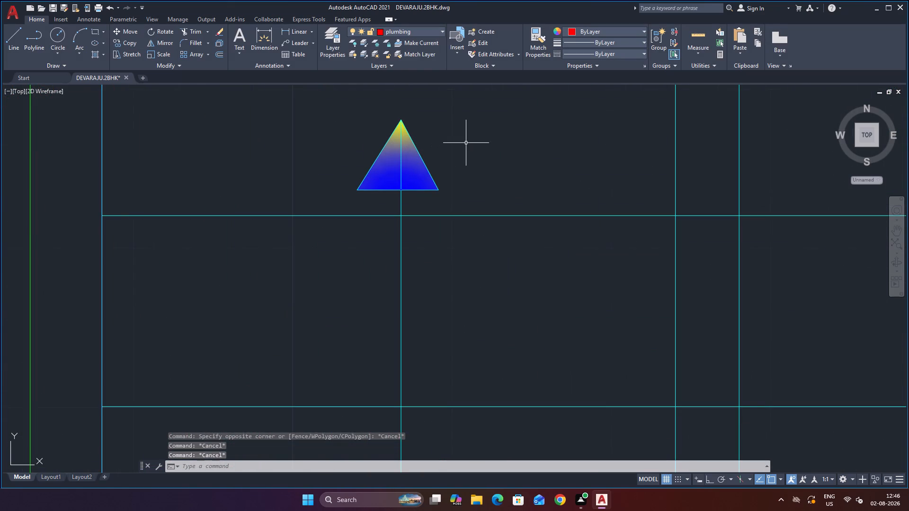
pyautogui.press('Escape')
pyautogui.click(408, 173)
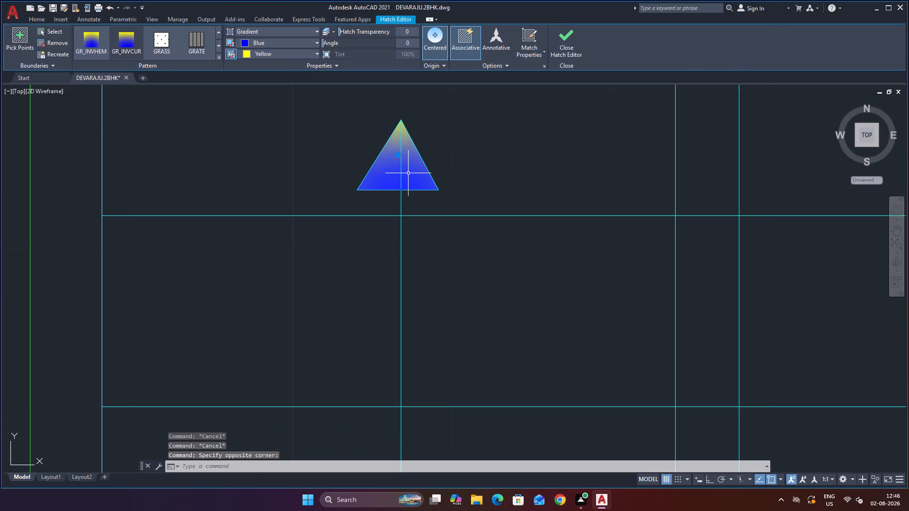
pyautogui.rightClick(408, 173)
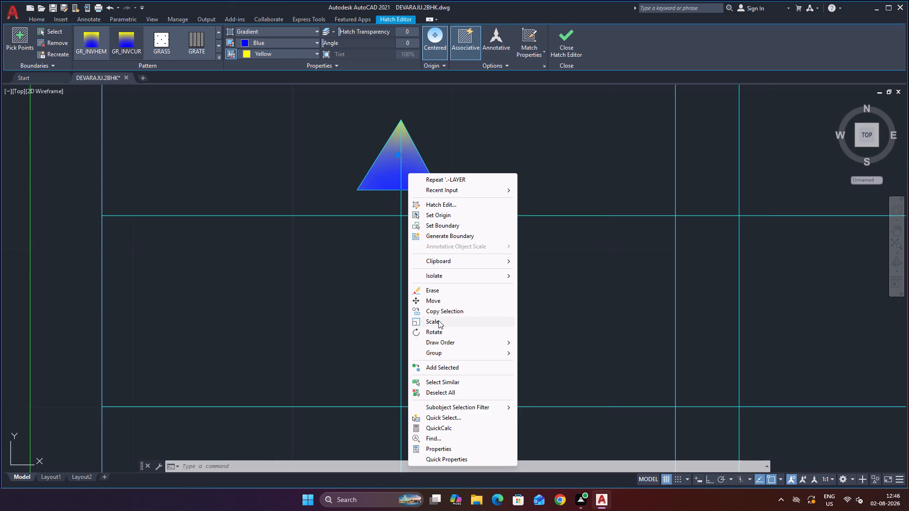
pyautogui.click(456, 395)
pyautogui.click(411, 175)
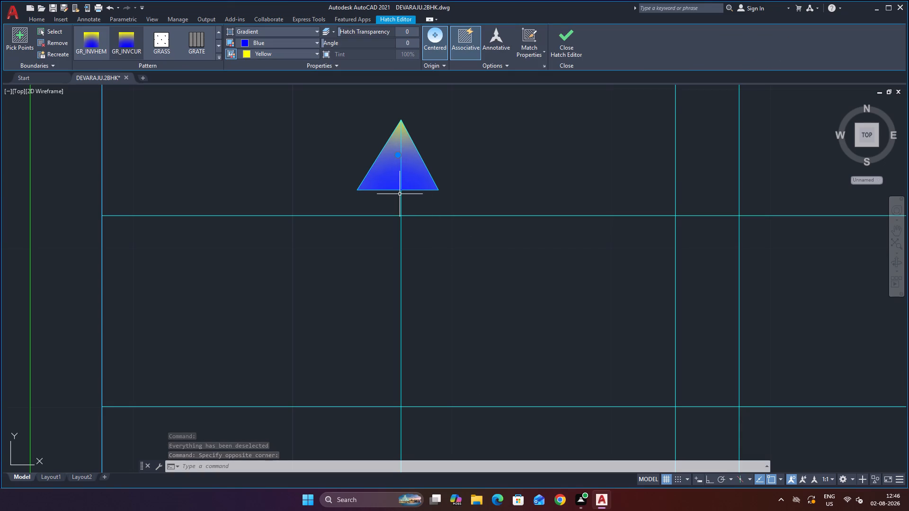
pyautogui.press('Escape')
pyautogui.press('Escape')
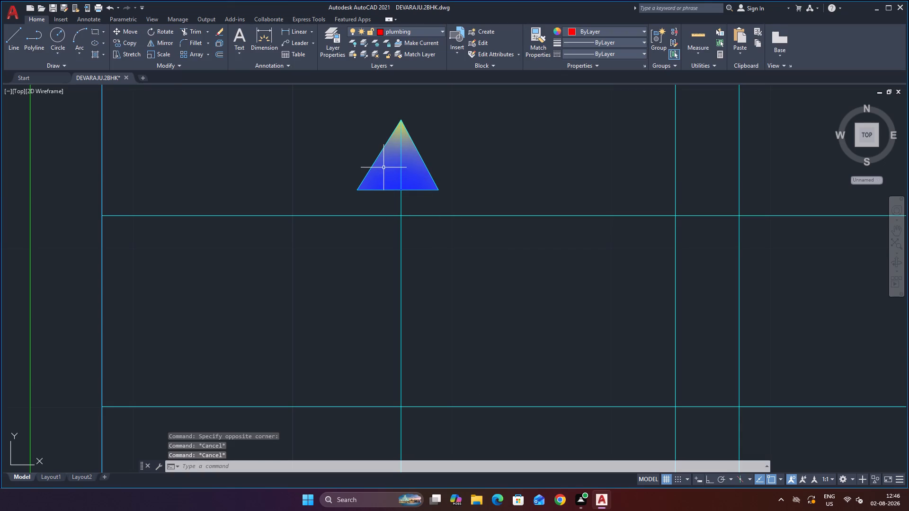
# Change the gradient fill of the stair arrowhead to the AR-RROOF hatch pattern.
pyautogui.click(388, 169)
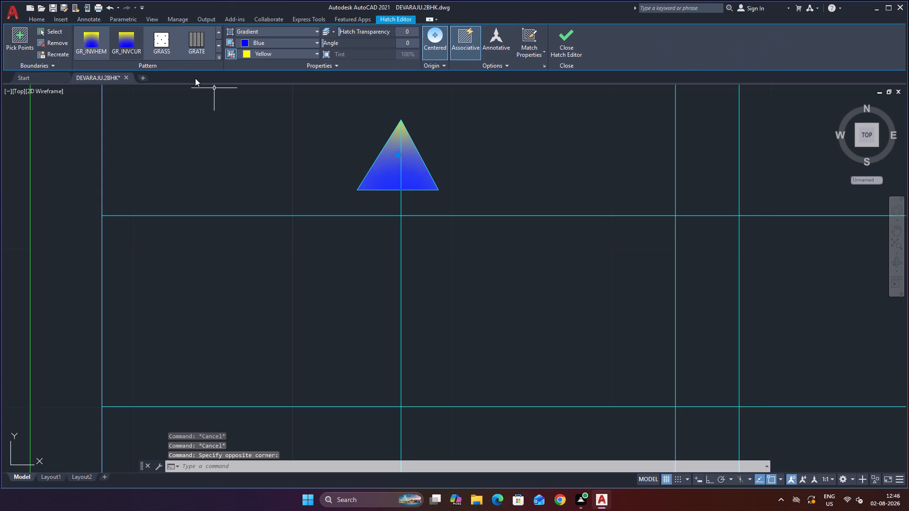
pyautogui.click(219, 56)
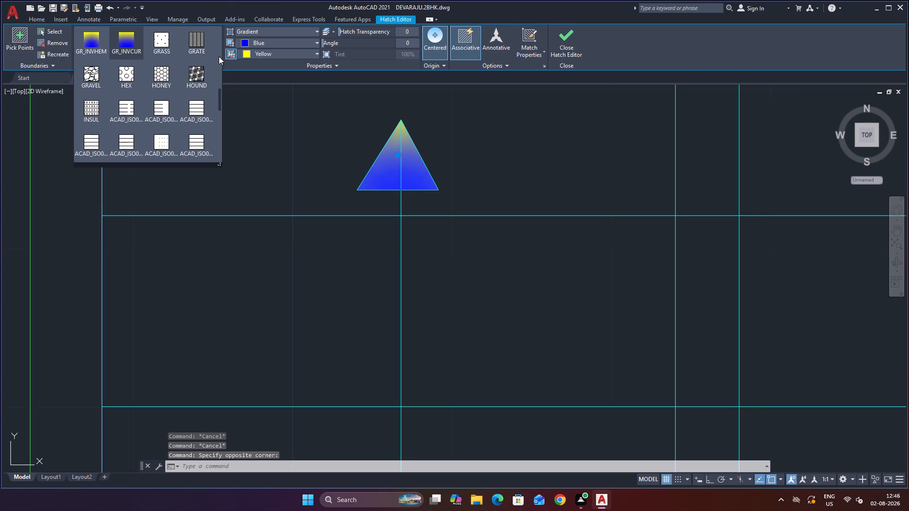
pyautogui.scroll(16, 170, 76)
pyautogui.scroll(6, 169, 76)
pyautogui.scroll(-3, 169, 77)
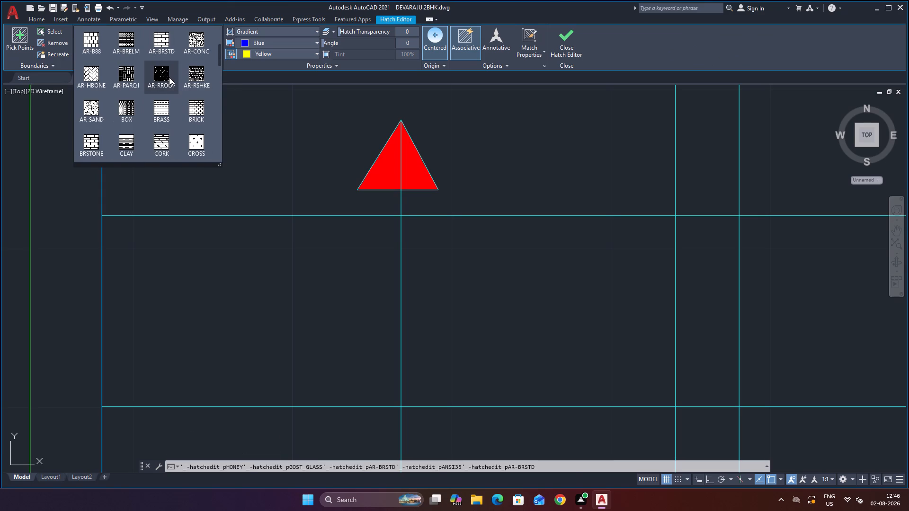
pyautogui.click(169, 77)
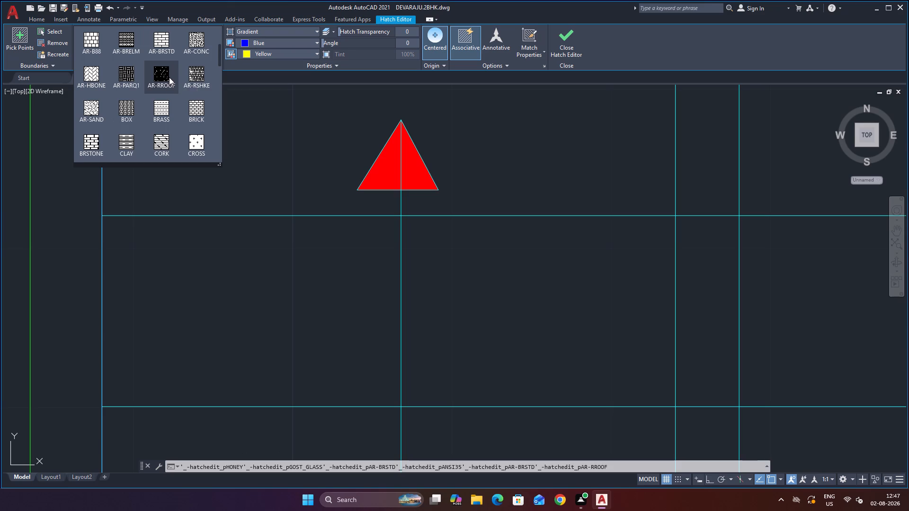
pyautogui.press('Escape')
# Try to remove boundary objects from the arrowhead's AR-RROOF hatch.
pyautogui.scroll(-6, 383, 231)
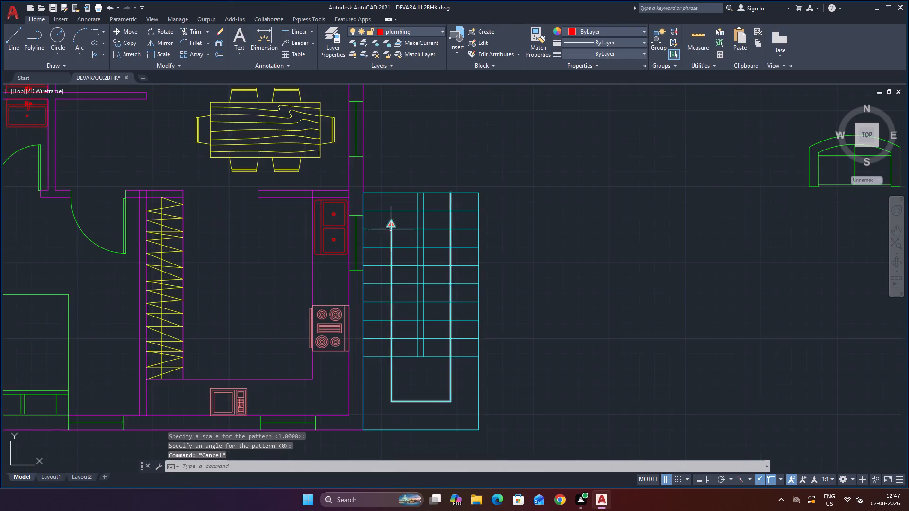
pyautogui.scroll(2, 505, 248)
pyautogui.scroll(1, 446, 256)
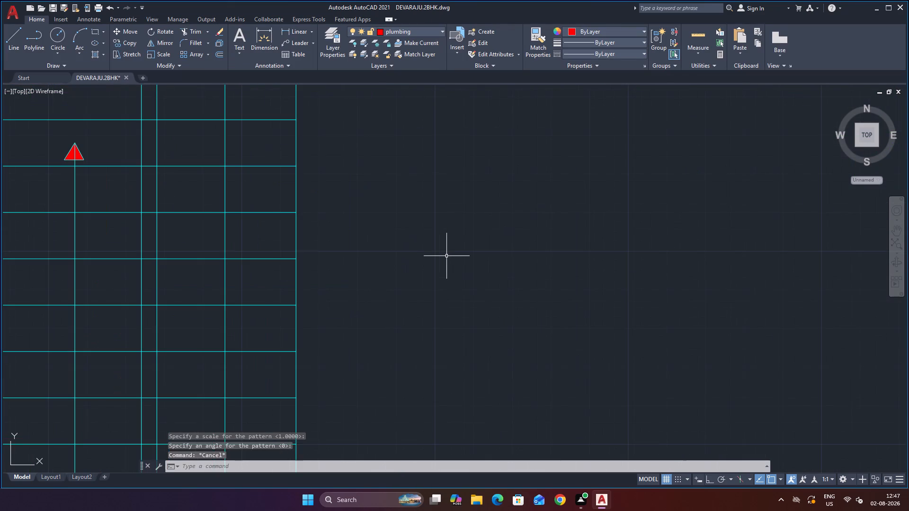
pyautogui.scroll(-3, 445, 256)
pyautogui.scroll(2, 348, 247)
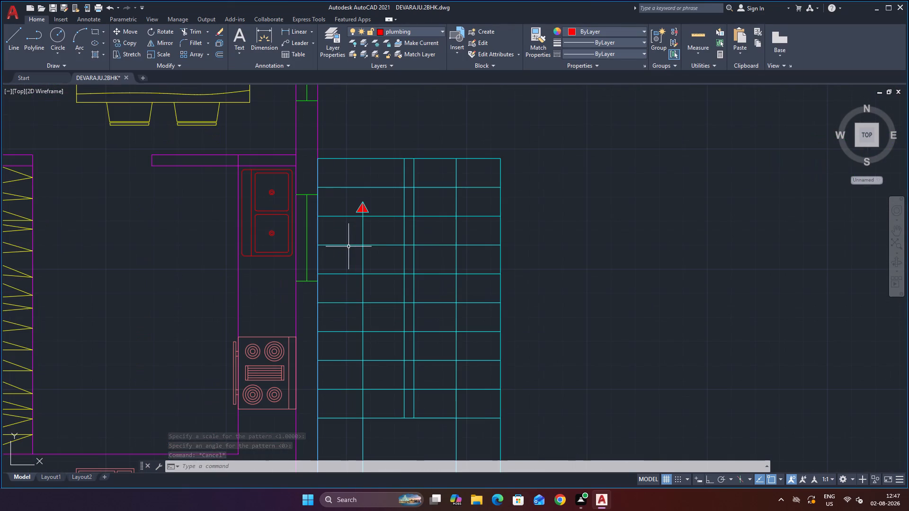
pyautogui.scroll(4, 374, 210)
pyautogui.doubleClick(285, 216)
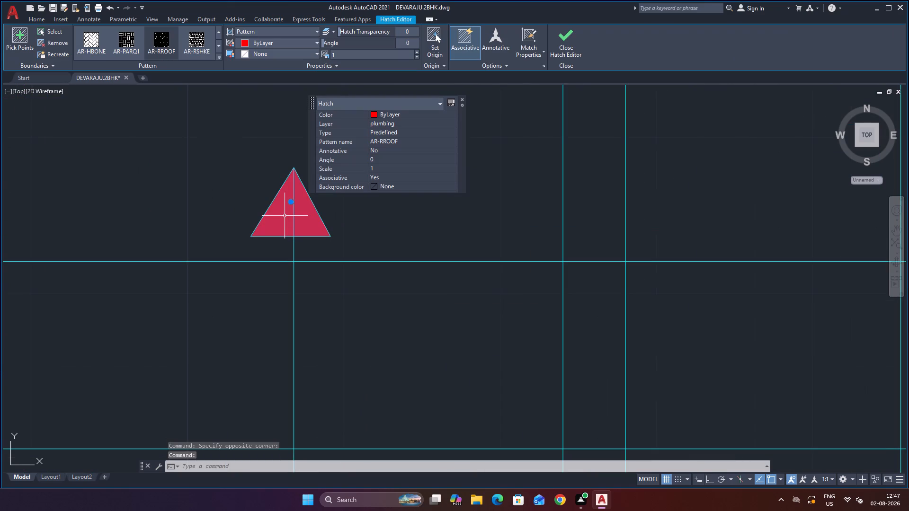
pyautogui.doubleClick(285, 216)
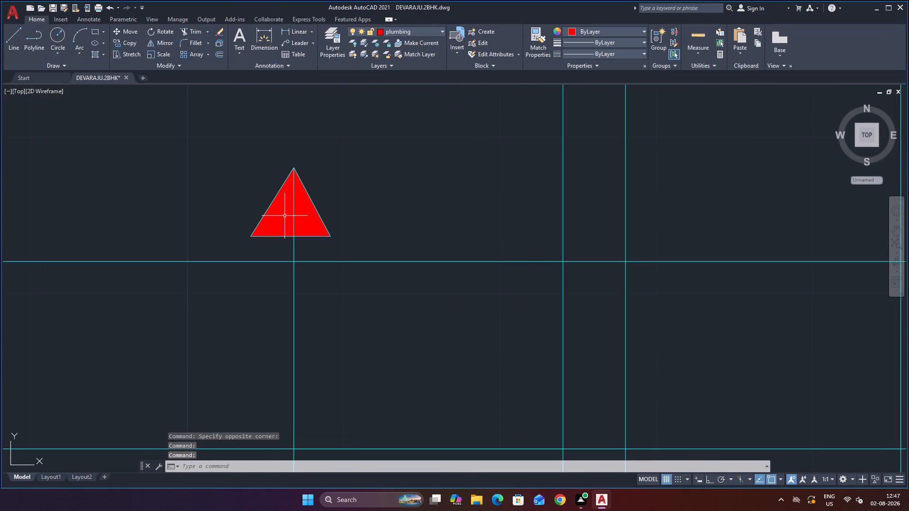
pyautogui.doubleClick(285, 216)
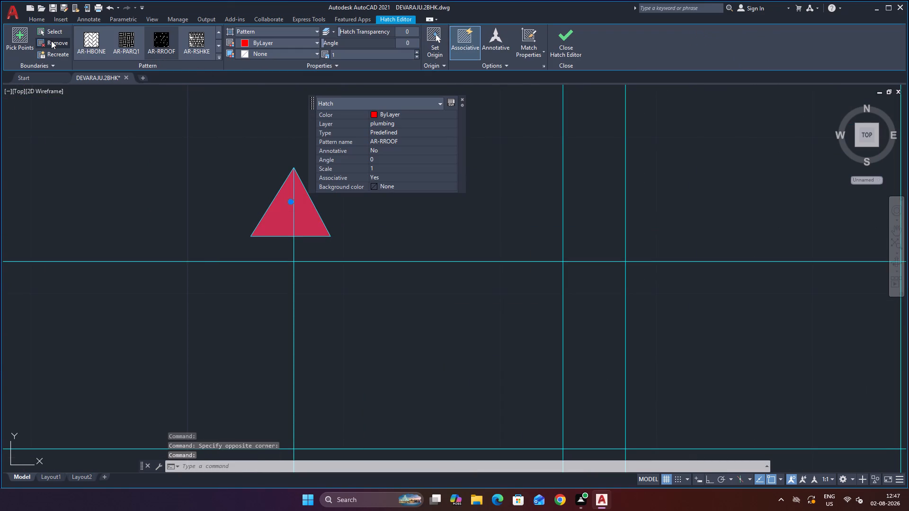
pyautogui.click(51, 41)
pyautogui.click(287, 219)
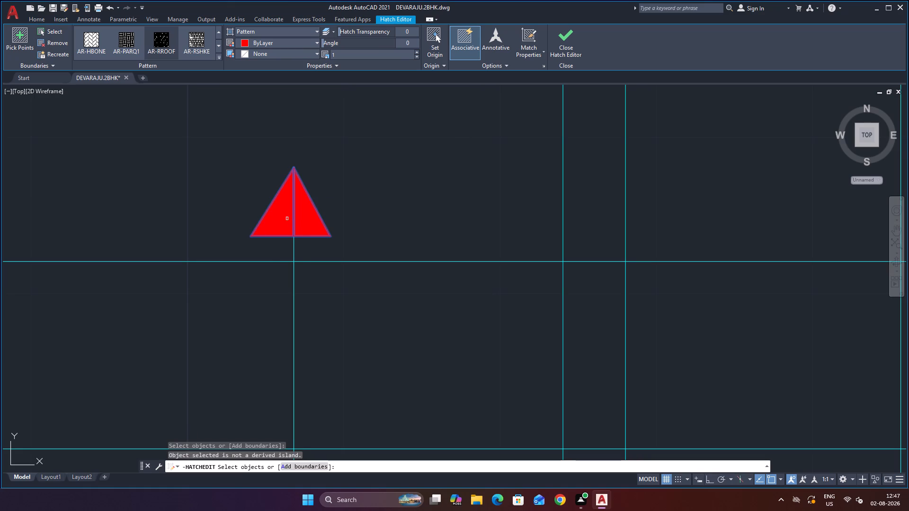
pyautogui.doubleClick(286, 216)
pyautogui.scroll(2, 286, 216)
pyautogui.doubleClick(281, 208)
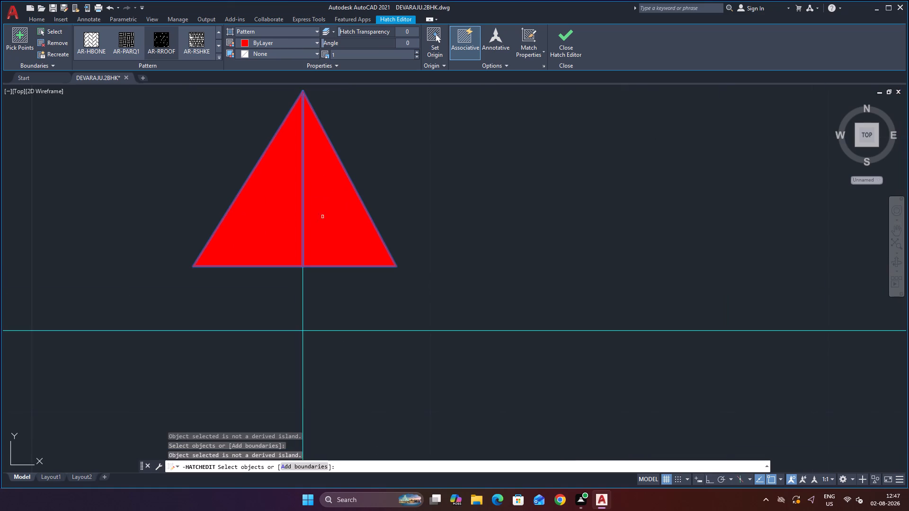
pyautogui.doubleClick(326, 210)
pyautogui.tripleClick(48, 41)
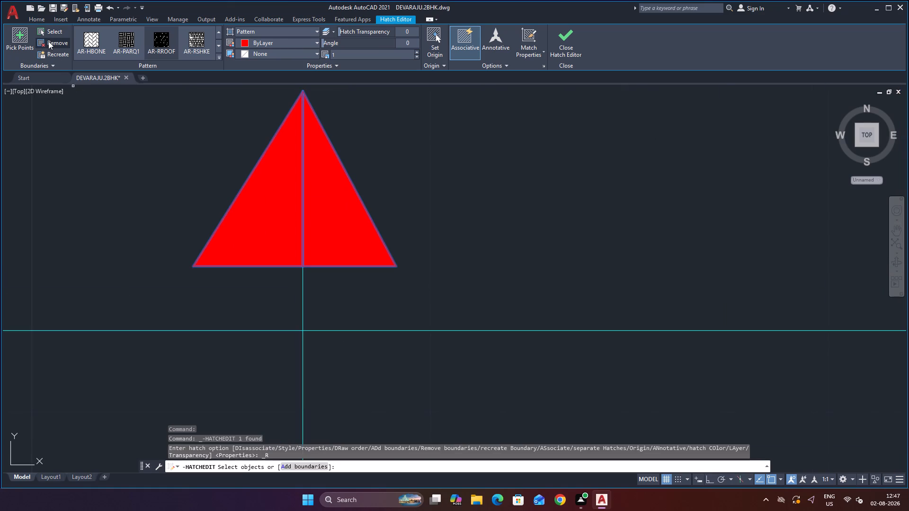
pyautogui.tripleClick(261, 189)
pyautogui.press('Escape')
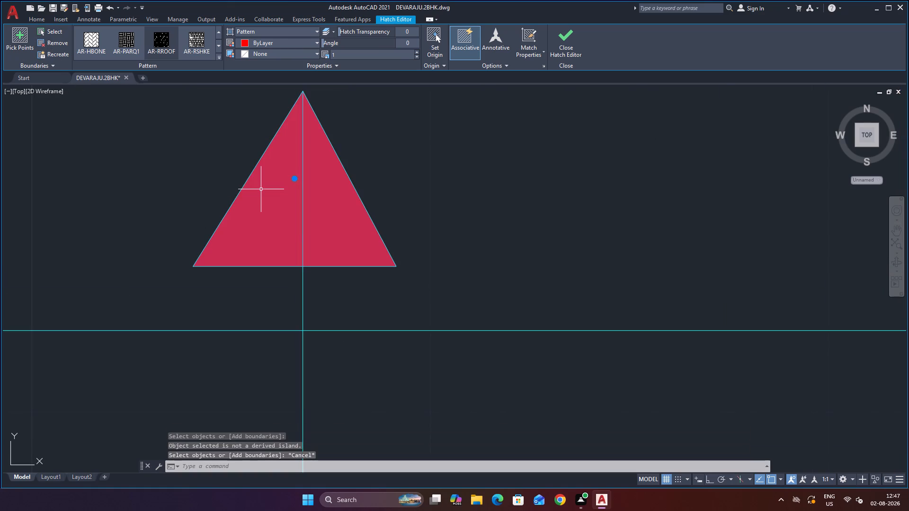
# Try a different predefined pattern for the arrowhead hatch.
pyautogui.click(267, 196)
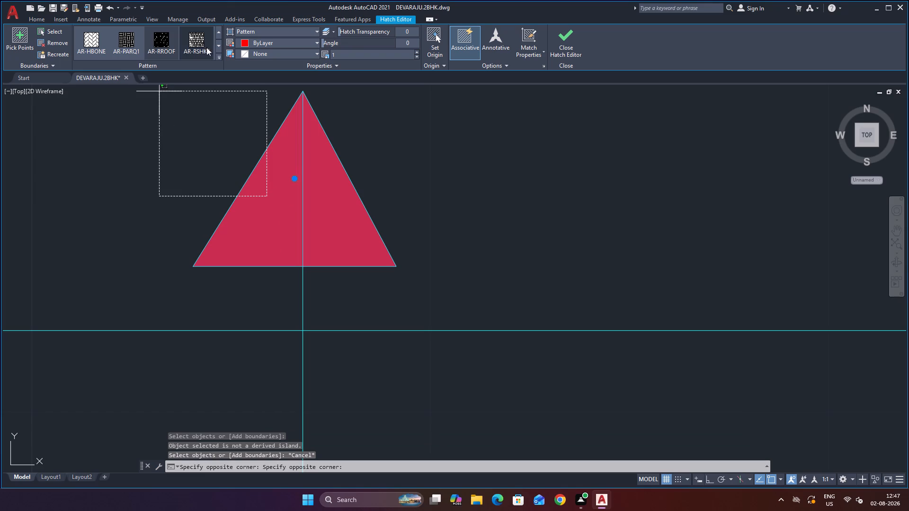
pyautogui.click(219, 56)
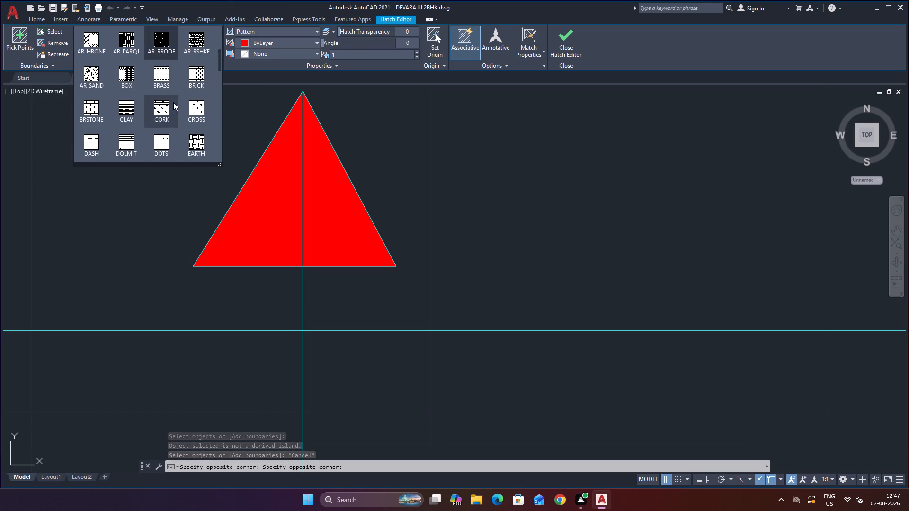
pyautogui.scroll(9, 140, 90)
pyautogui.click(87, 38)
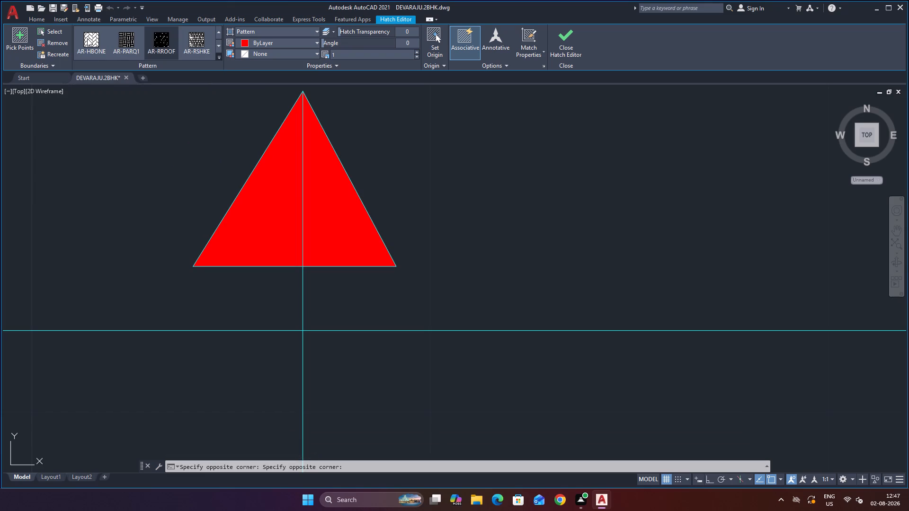
# Set the arrowhead hatch colour to ByBlock and finish editing the hatch.
pyautogui.click(281, 203)
pyautogui.click(289, 198)
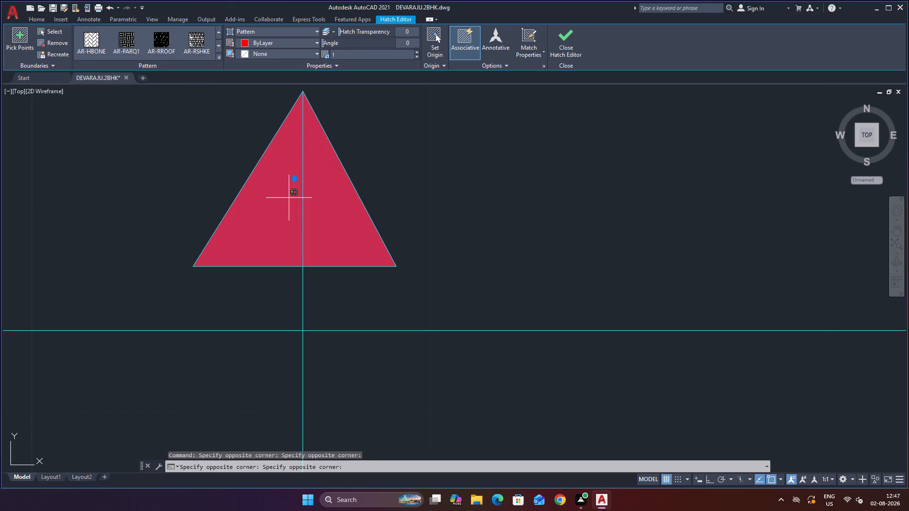
pyautogui.click(276, 187)
pyautogui.click(283, 214)
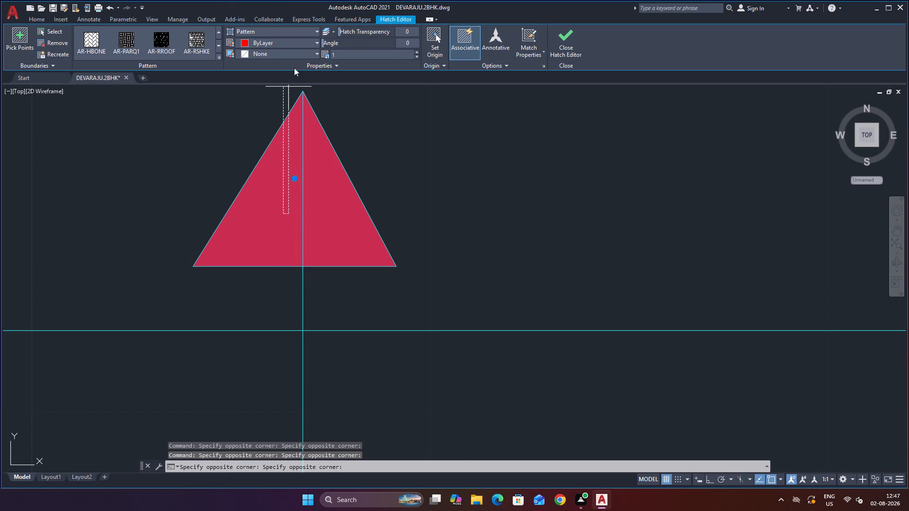
pyautogui.click(298, 43)
pyautogui.click(265, 64)
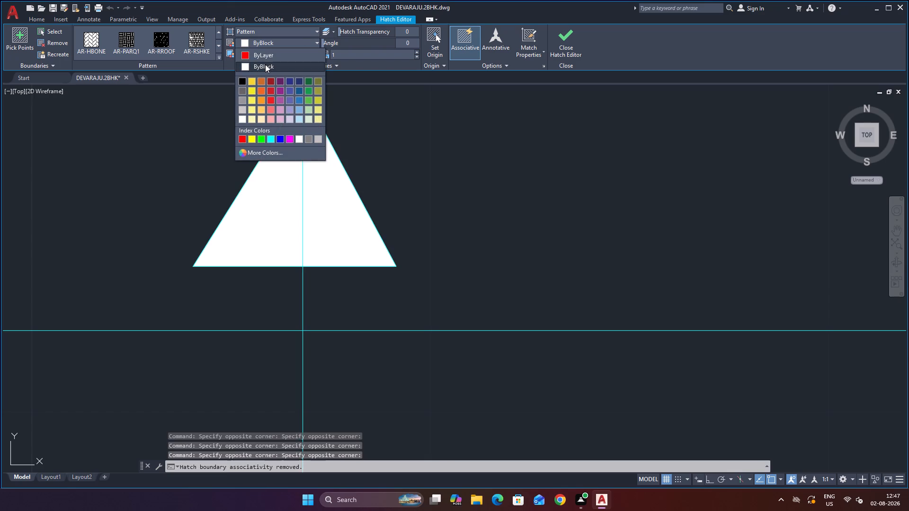
pyautogui.click(283, 180)
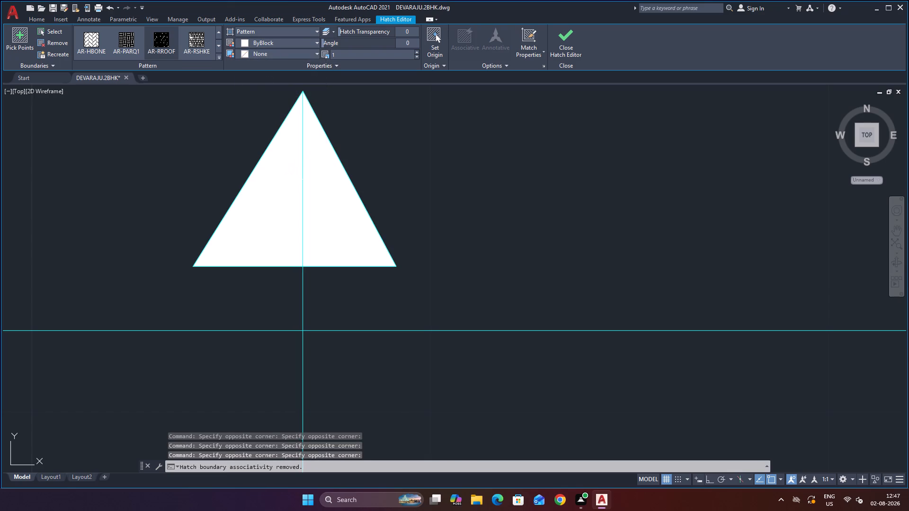
pyautogui.scroll(-3, 285, 156)
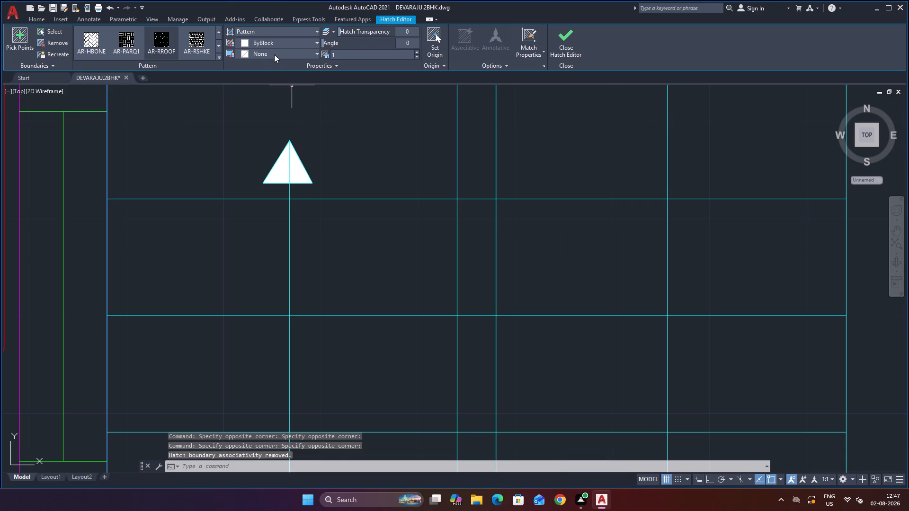
pyautogui.click(274, 54)
pyautogui.click(274, 54)
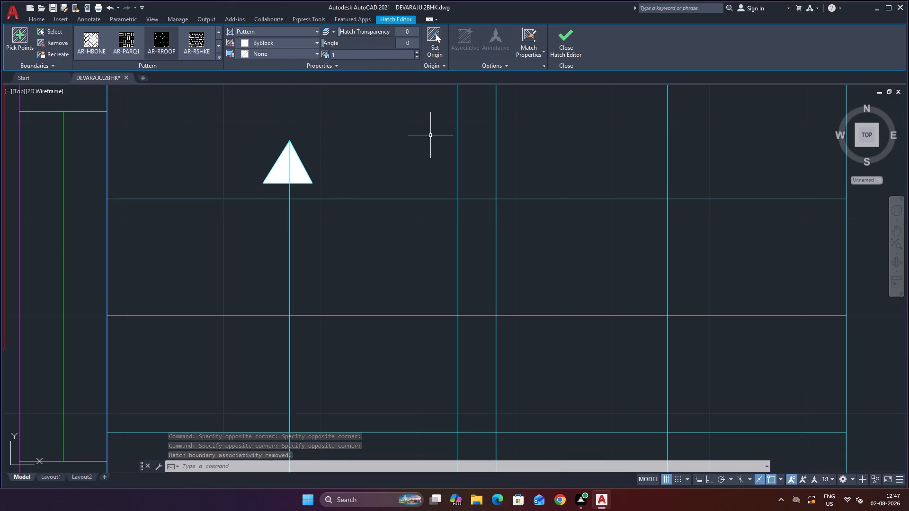
pyautogui.click(560, 52)
# Examine the staircase direction arrow, the whole floor plan and the overall width dimension above it.
pyautogui.scroll(-4, 569, 206)
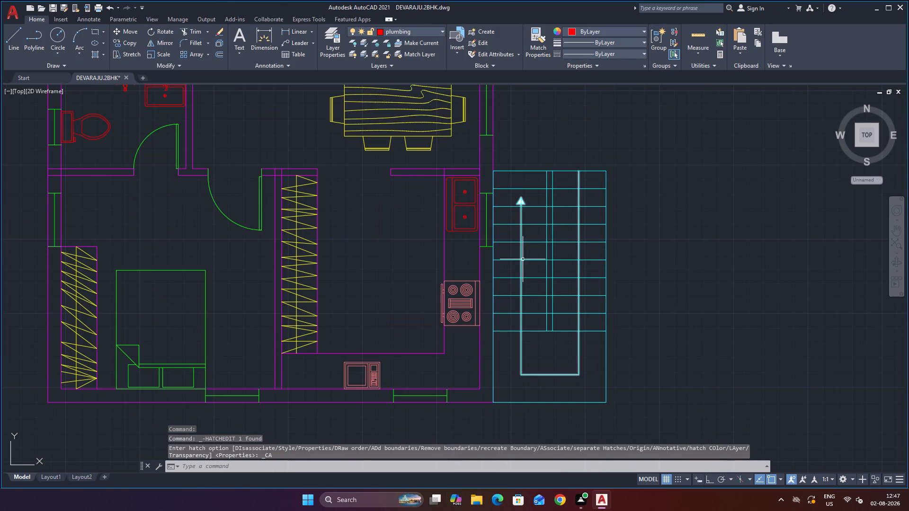
pyautogui.scroll(1, 648, 274)
pyautogui.scroll(-3, 648, 274)
pyautogui.scroll(2, 673, 264)
pyautogui.press('Escape')
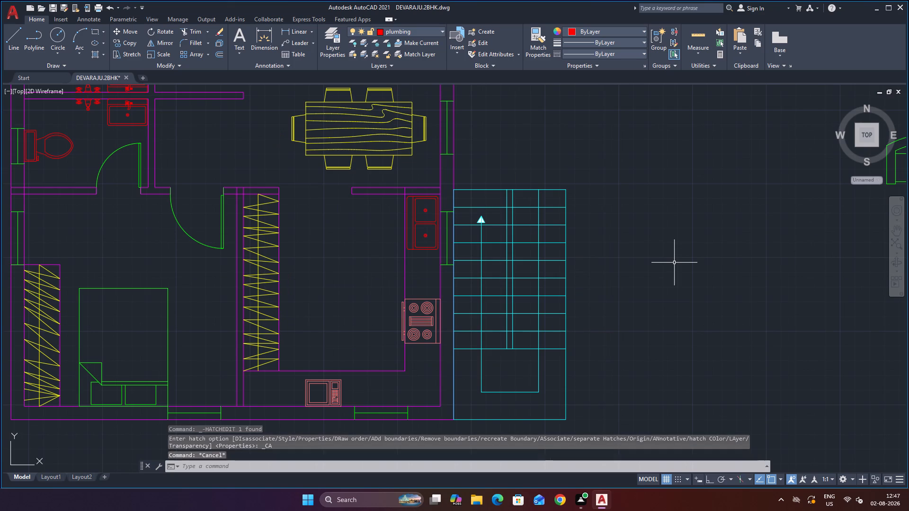
pyautogui.scroll(-2, 664, 268)
pyautogui.scroll(2, 669, 264)
pyautogui.scroll(-2, 597, 234)
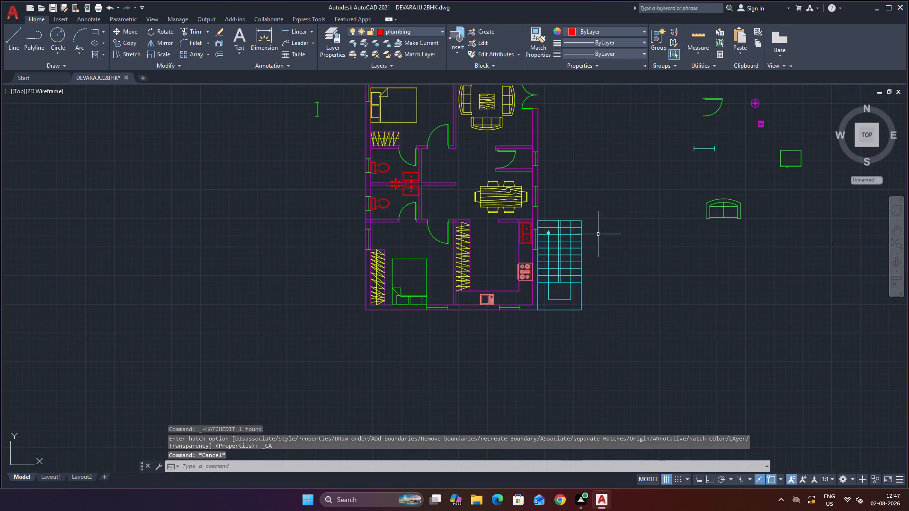
pyautogui.scroll(-2, 581, 190)
pyautogui.scroll(2, 578, 158)
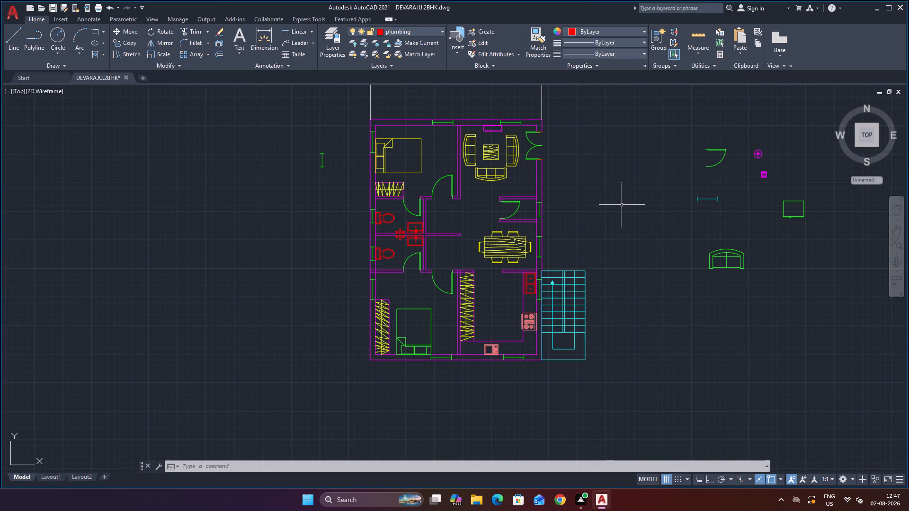
pyautogui.scroll(-1, 598, 248)
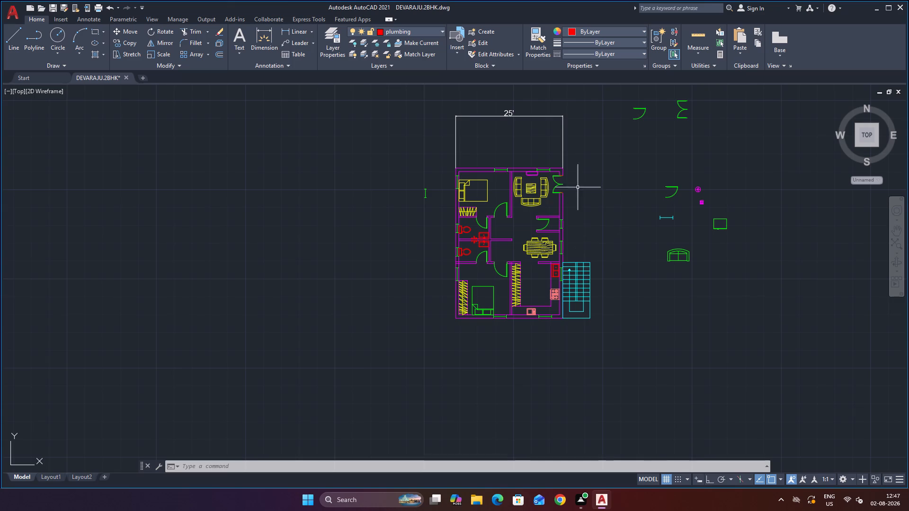
pyautogui.scroll(2, 522, 161)
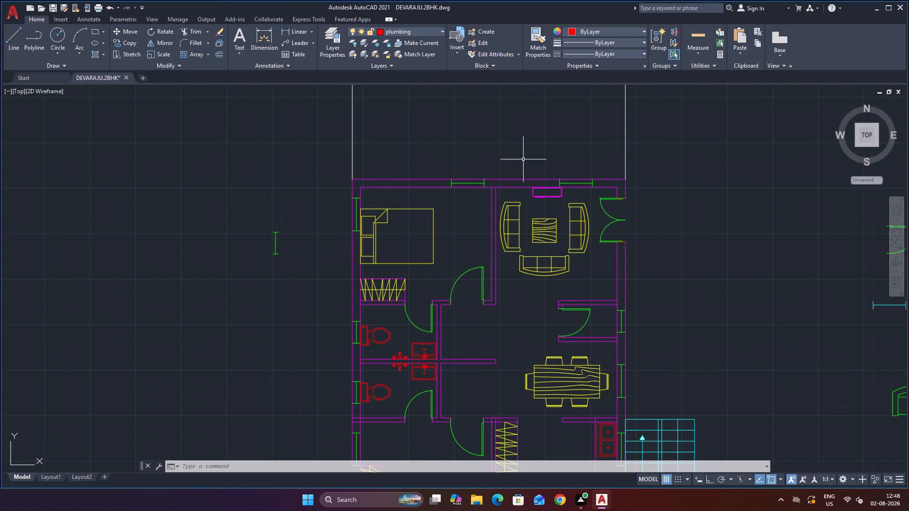
pyautogui.press('Escape')
pyautogui.press('Escape')
pyautogui.scroll(-2, 634, 232)
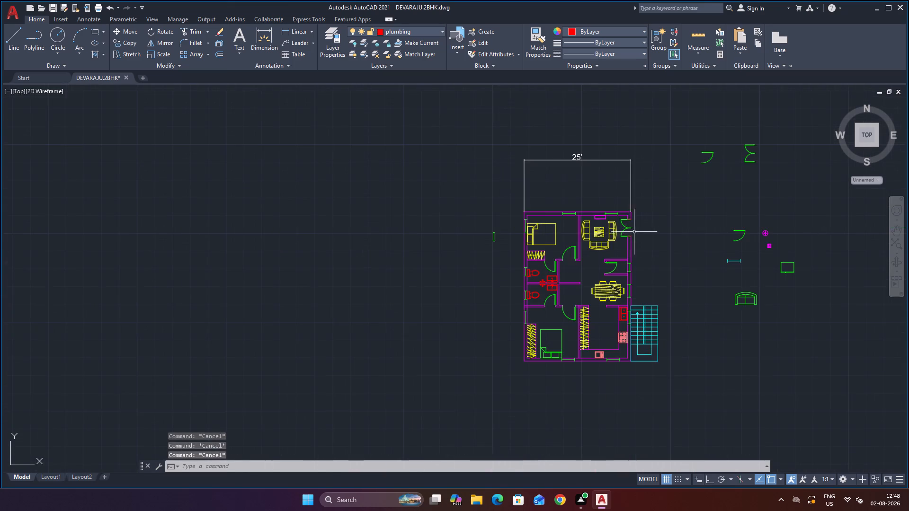
pyautogui.scroll(2, 681, 274)
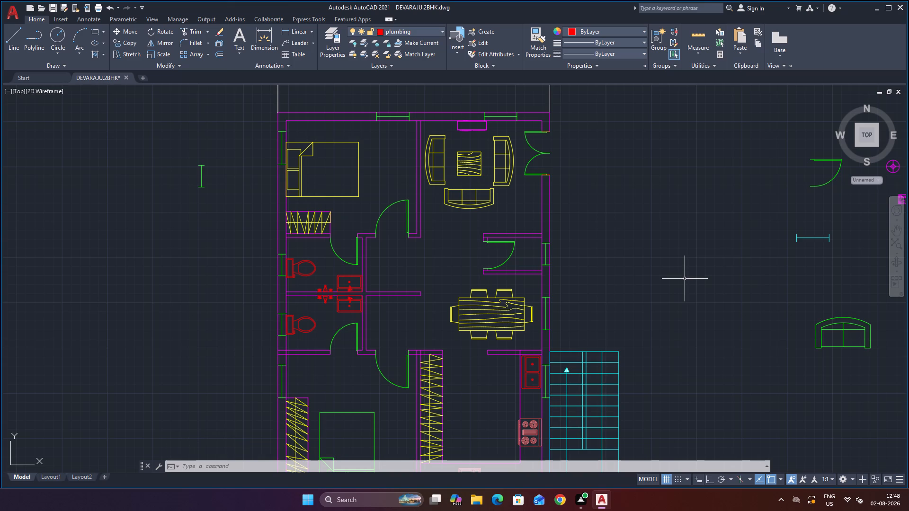
pyautogui.scroll(-3, 673, 300)
pyautogui.scroll(3, 644, 245)
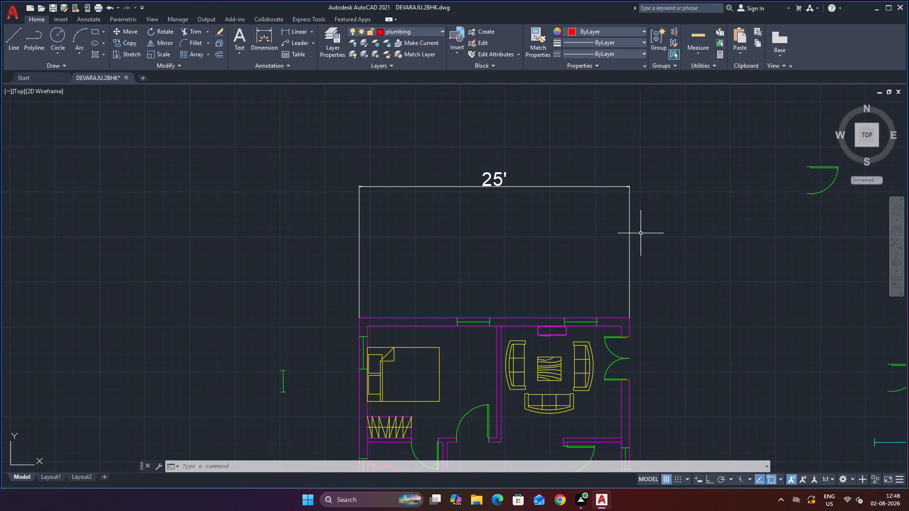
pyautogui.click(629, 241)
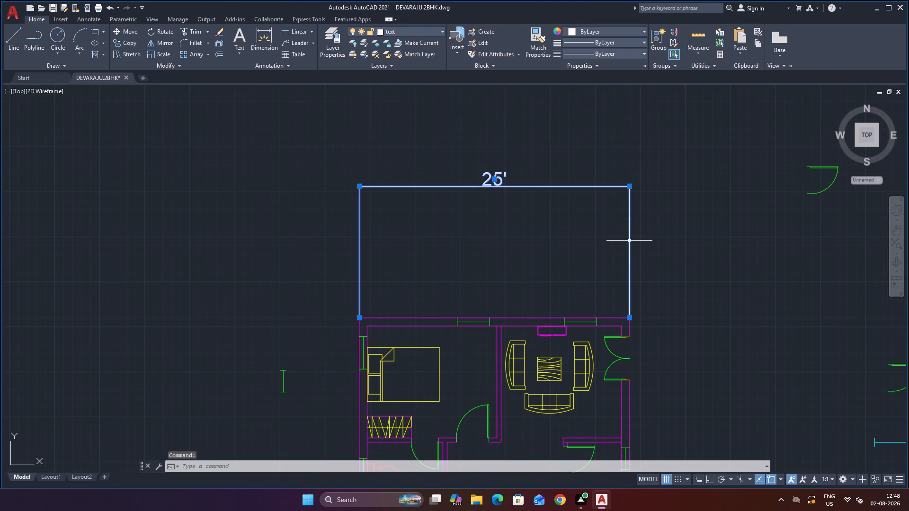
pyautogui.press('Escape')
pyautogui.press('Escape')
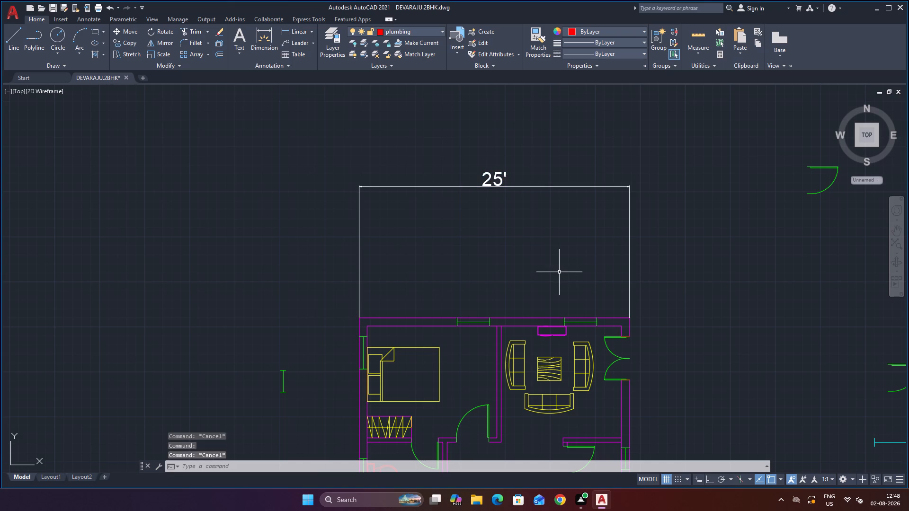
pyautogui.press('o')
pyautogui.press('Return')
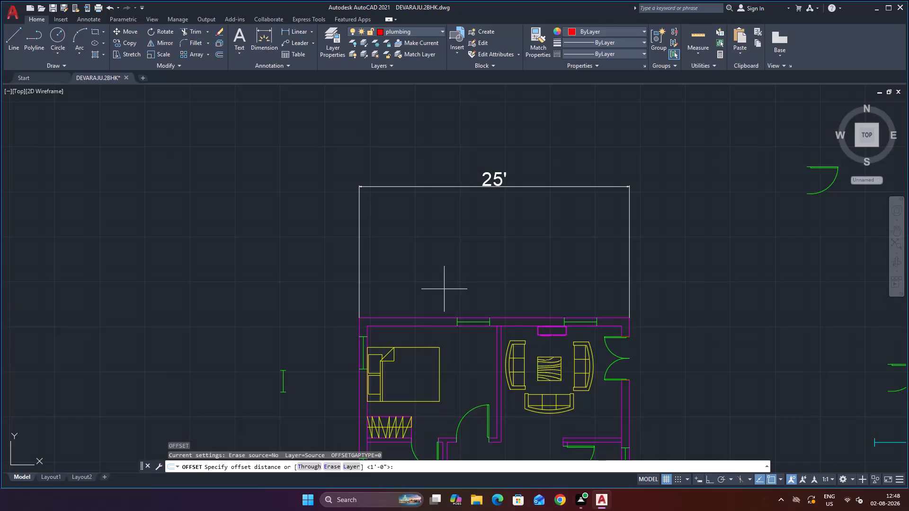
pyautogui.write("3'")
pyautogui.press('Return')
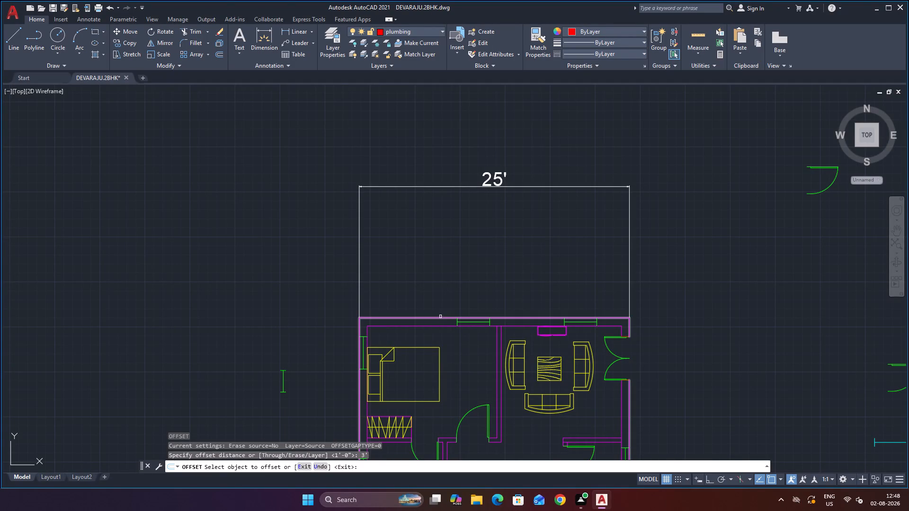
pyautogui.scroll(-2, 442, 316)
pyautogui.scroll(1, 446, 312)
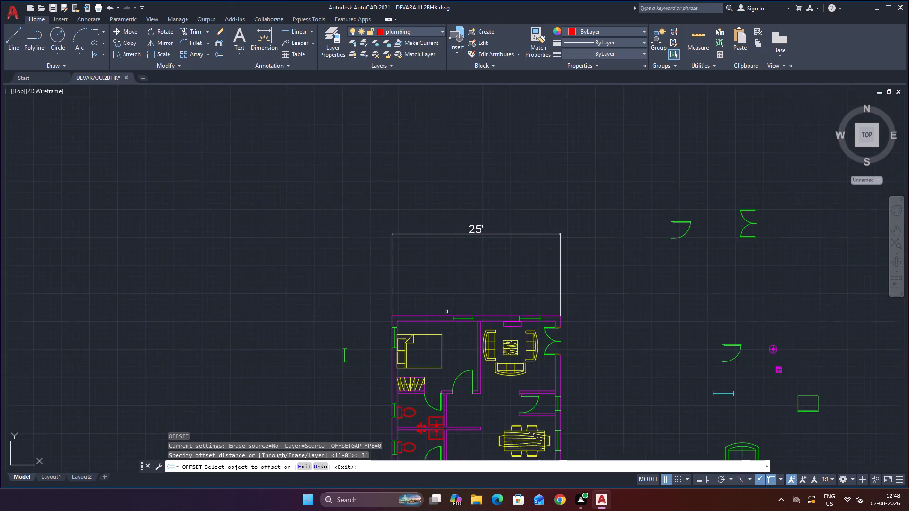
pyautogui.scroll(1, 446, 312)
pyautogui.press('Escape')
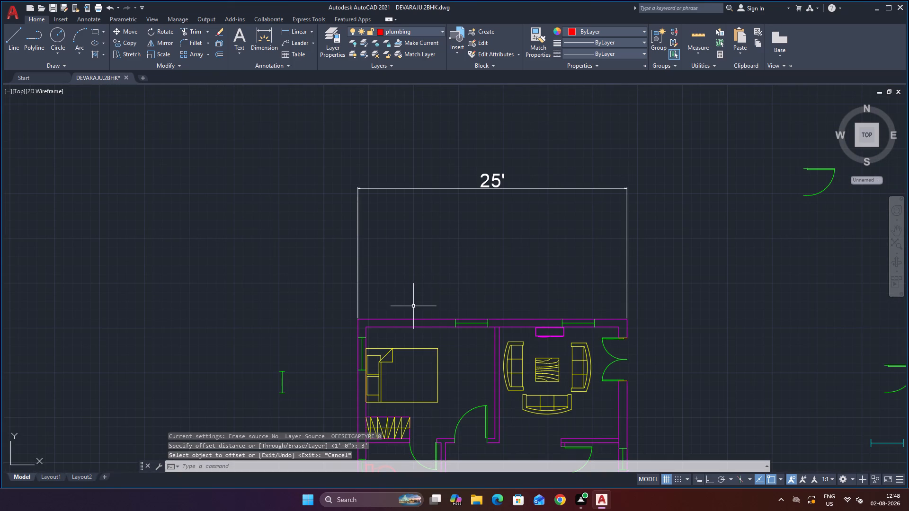
# Explode the outer wall outline of the floor plan into separate lines.
pyautogui.click(414, 318)
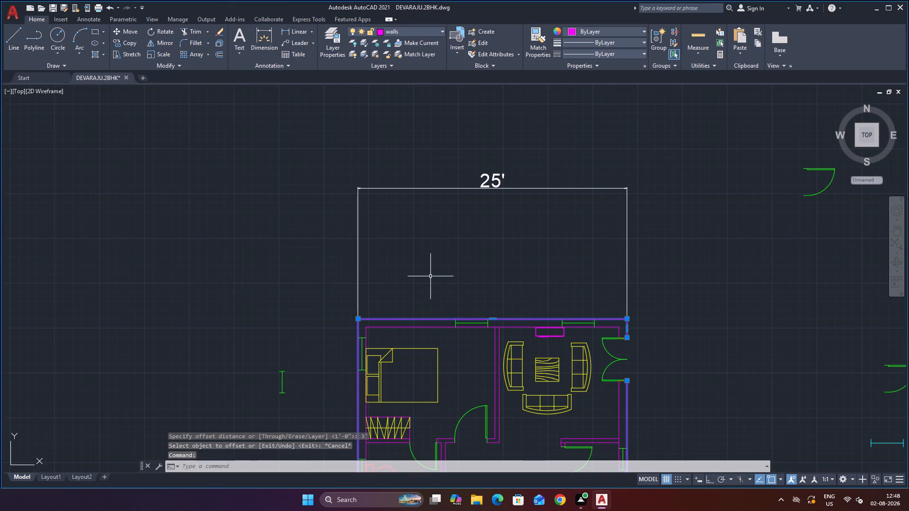
pyautogui.press('x')
pyautogui.press('Return')
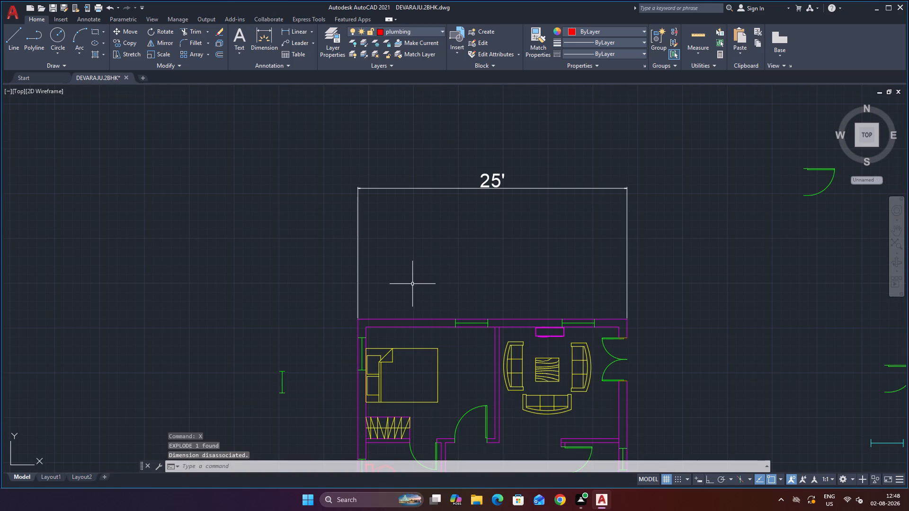
# Offset the upper outer wall line of the plan 3' outward, towards the 25' dimension.
pyautogui.press('o')
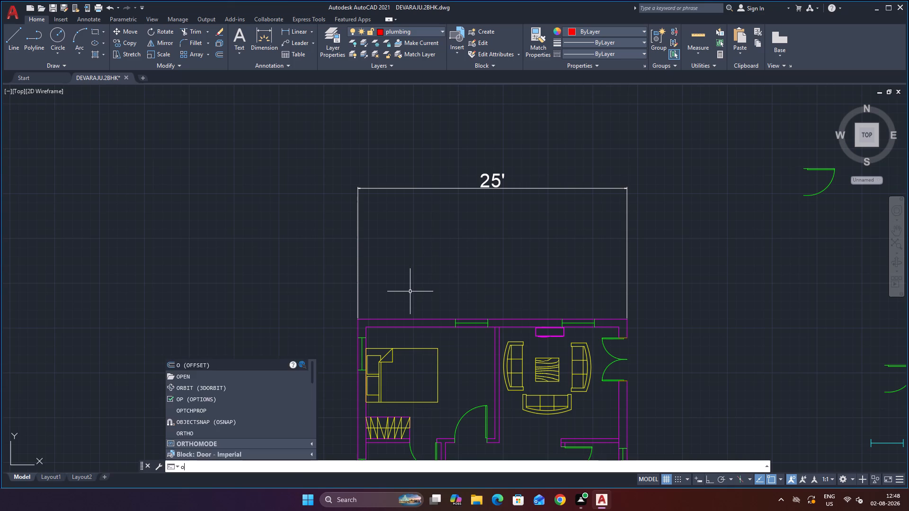
pyautogui.press('Return')
pyautogui.press('3')
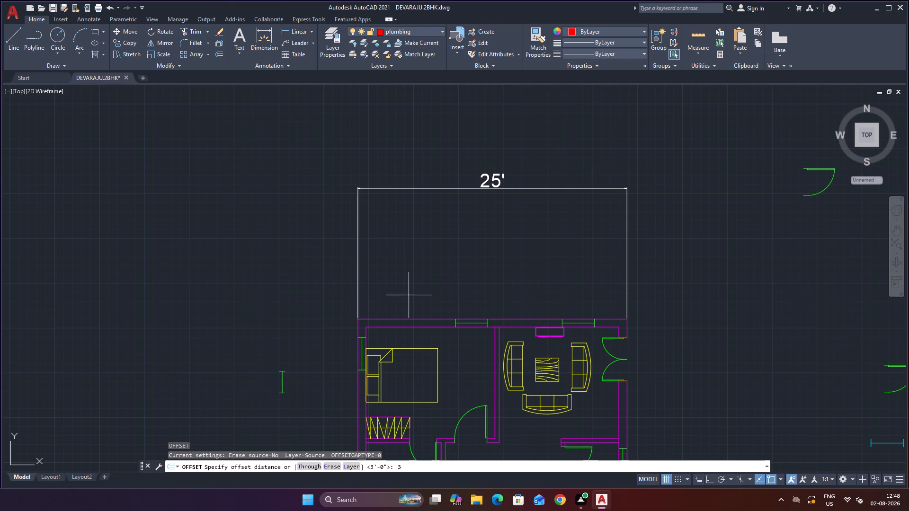
pyautogui.press("'")
pyautogui.press('Return')
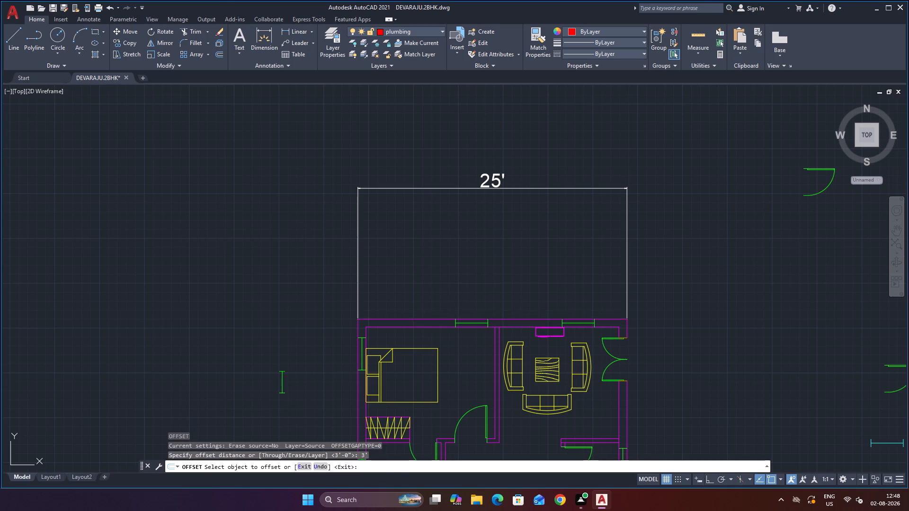
pyautogui.click(413, 318)
pyautogui.click(410, 272)
pyautogui.scroll(-2, 415, 304)
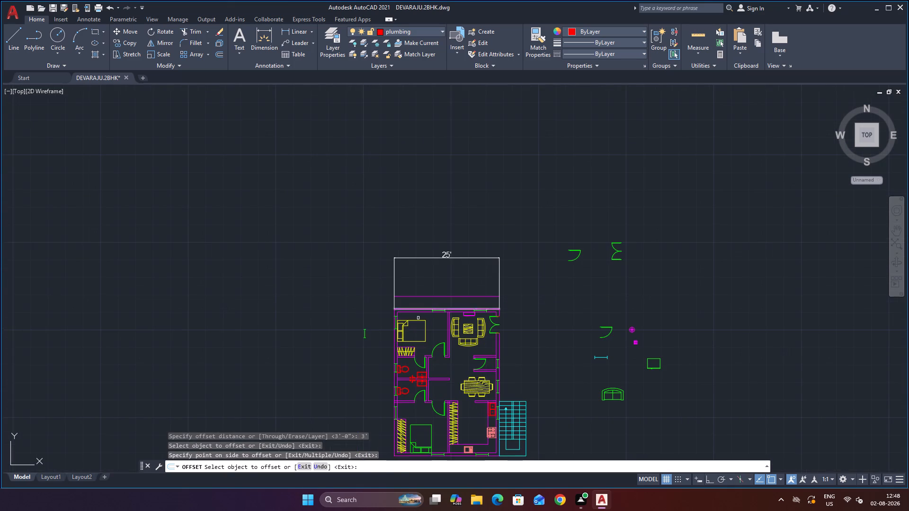
pyautogui.scroll(2, 386, 362)
pyautogui.scroll(-3, 394, 326)
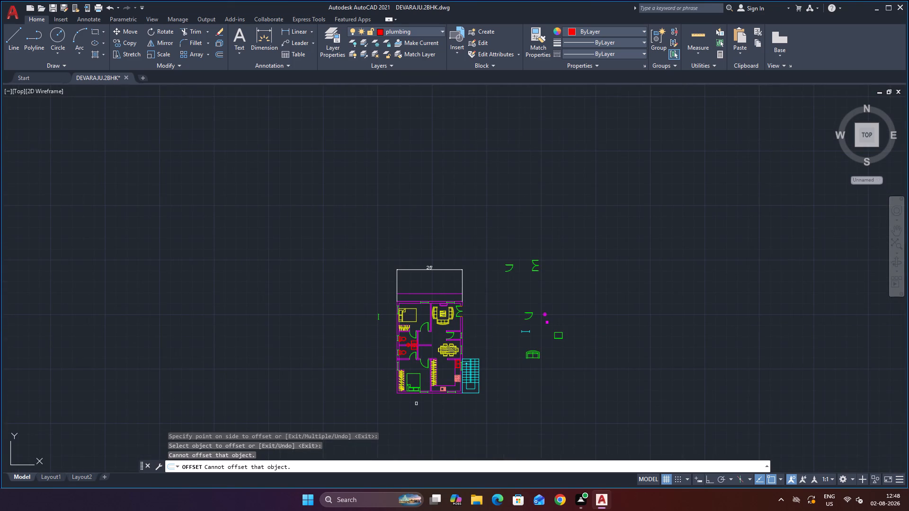
pyautogui.scroll(3, 418, 404)
pyautogui.press('Escape')
# Offset the plan's lower outer wall line and left outer wall line 2' outward.
pyautogui.press('space')
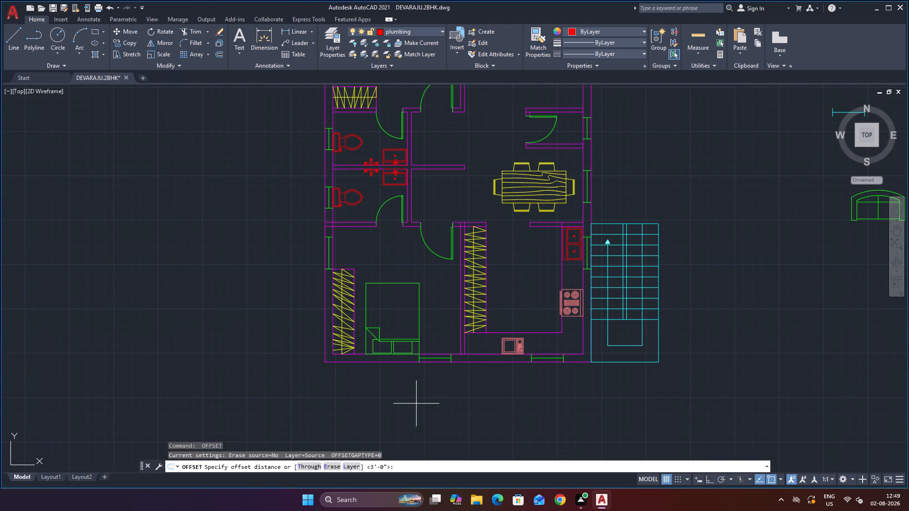
pyautogui.press('2')
pyautogui.press("'")
pyautogui.press('Return')
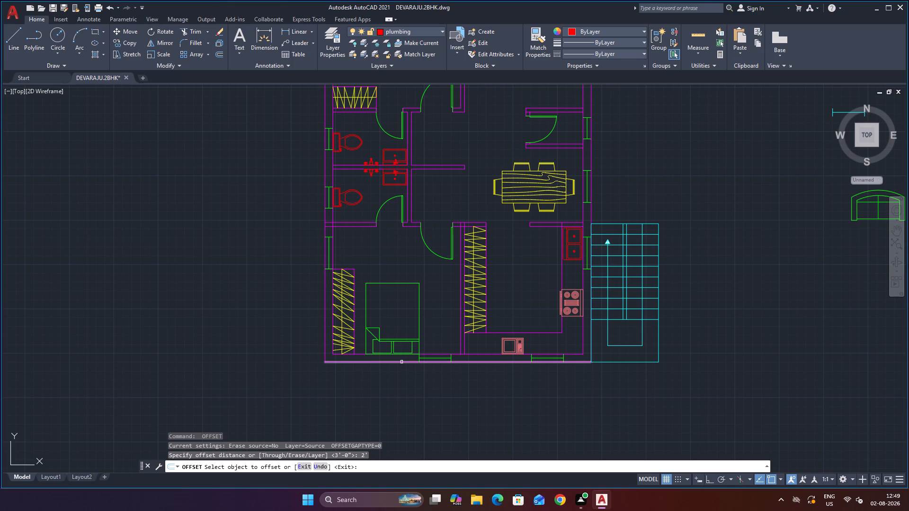
pyautogui.click(401, 362)
pyautogui.click(404, 384)
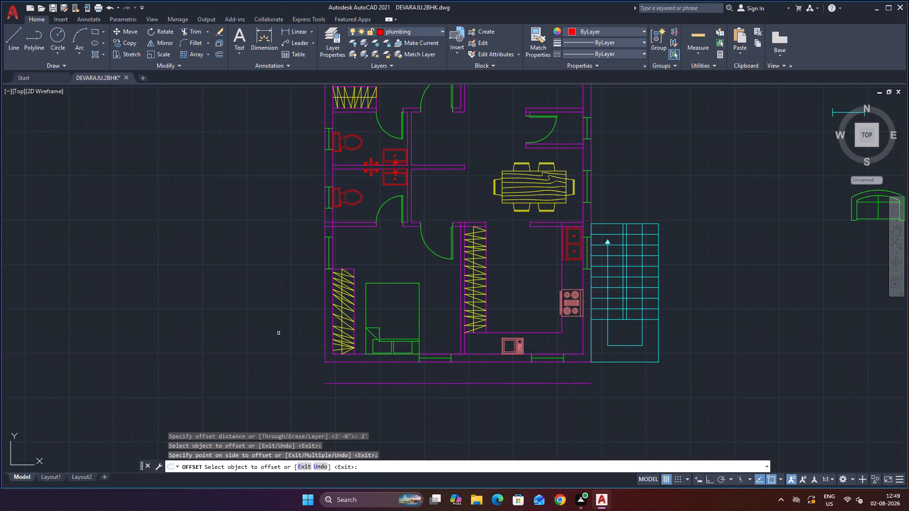
pyautogui.click(324, 286)
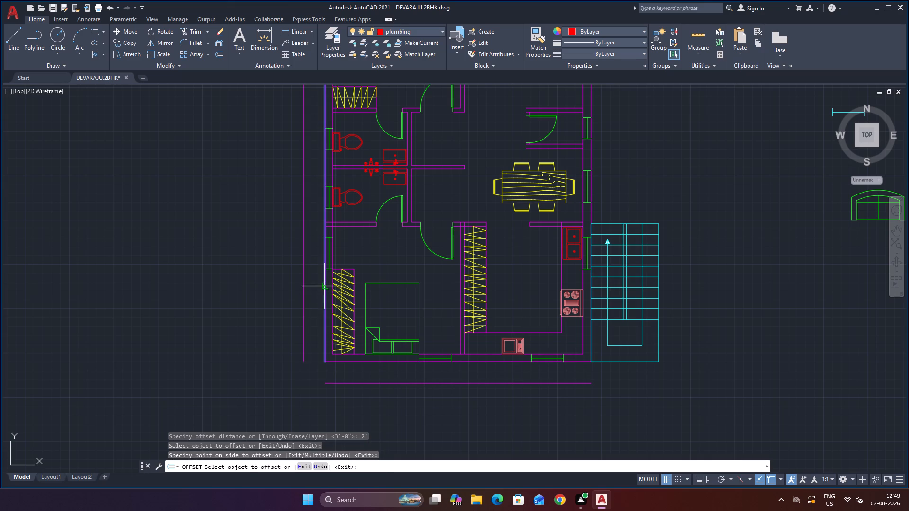
pyautogui.click(294, 284)
pyautogui.scroll(-3, 294, 365)
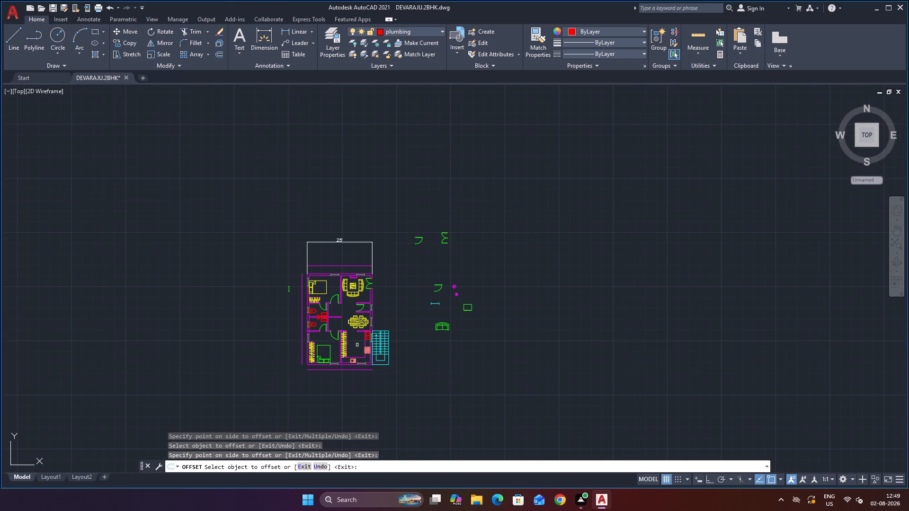
pyautogui.scroll(3, 339, 260)
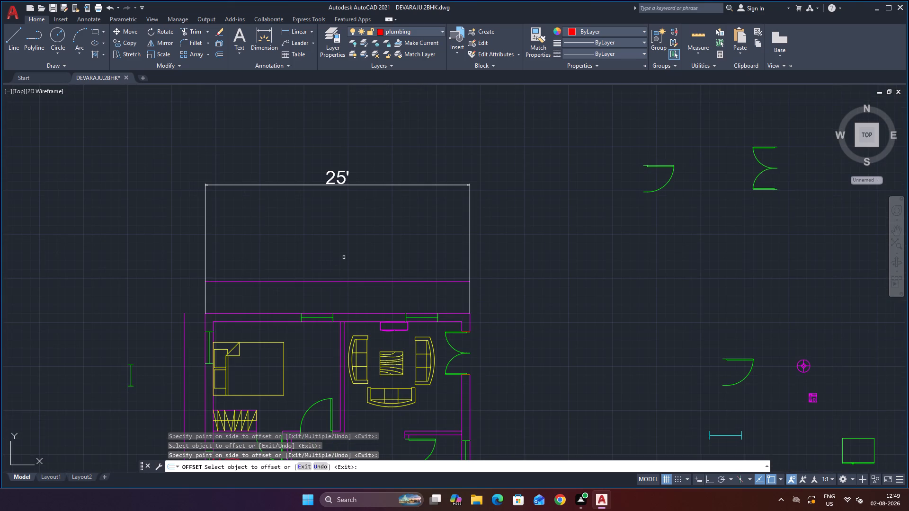
pyautogui.scroll(-2, 345, 254)
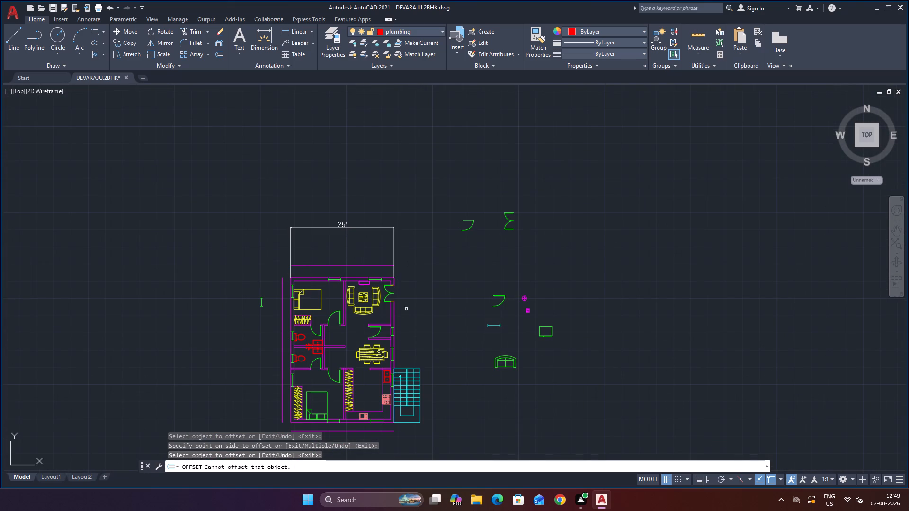
pyautogui.press('Escape')
# Offset the outer wall line on the staircase side 12' outward, beyond the stairs.
pyautogui.press('space')
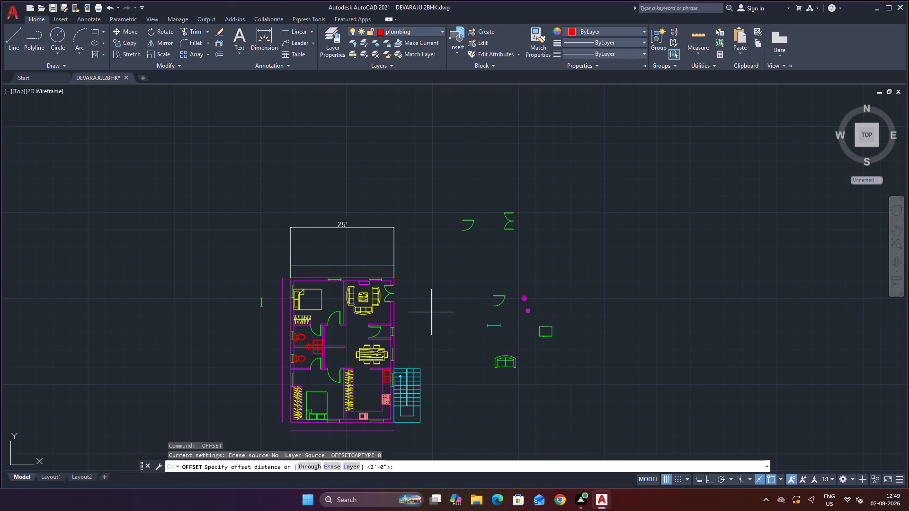
pyautogui.write('12')
pyautogui.press("'")
pyautogui.press('Return')
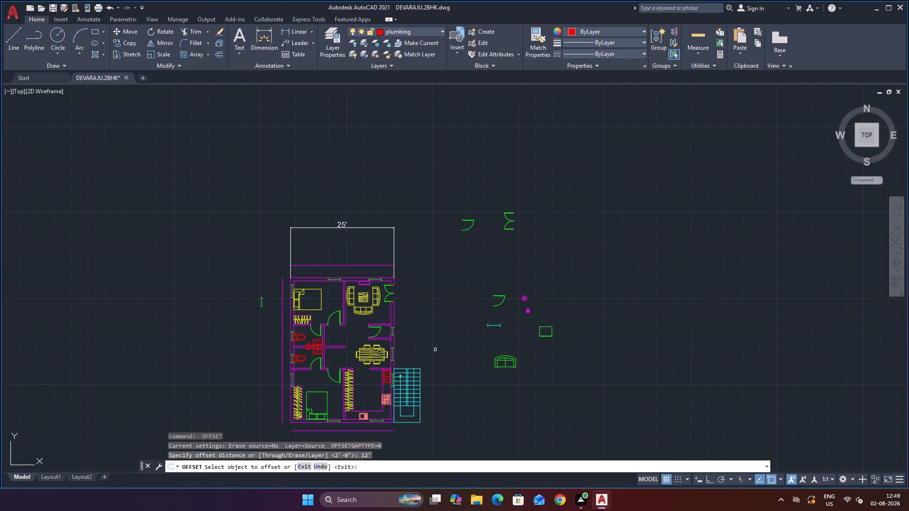
pyautogui.scroll(2, 403, 361)
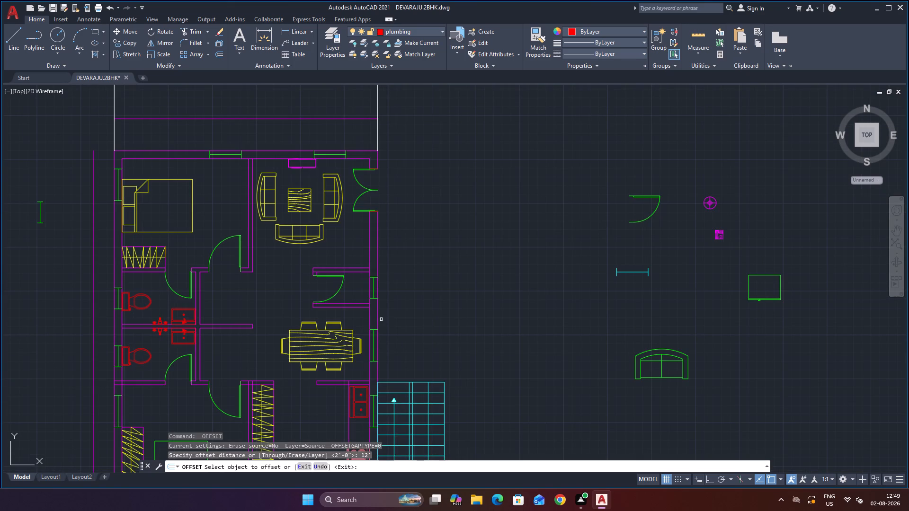
pyautogui.click(377, 321)
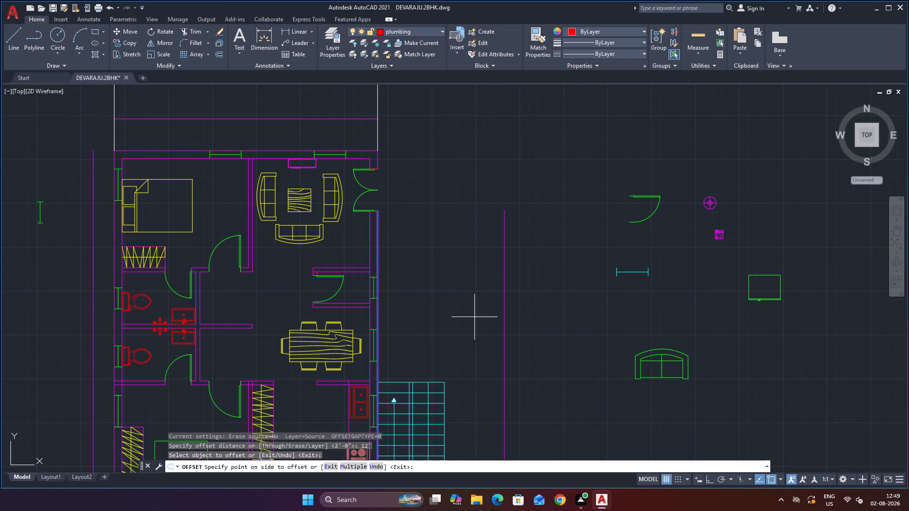
pyautogui.click(474, 317)
pyautogui.scroll(-1, 496, 332)
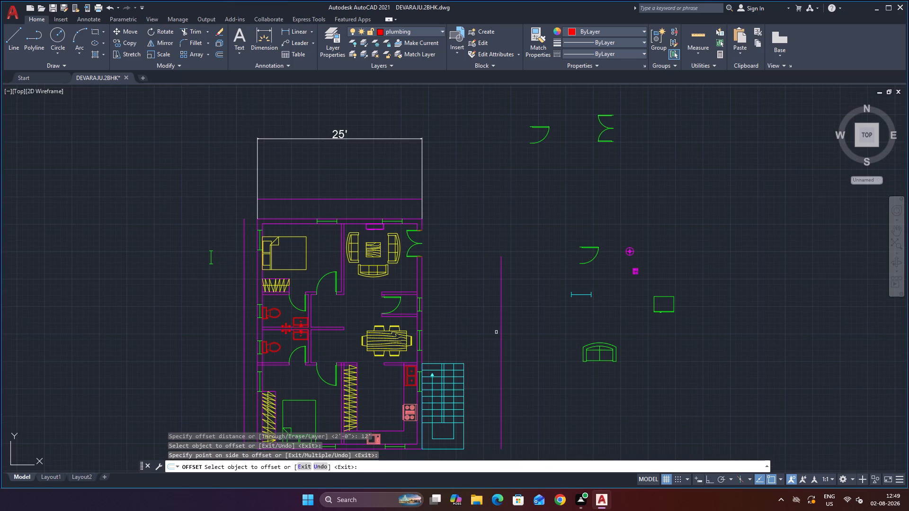
pyautogui.scroll(-1, 496, 332)
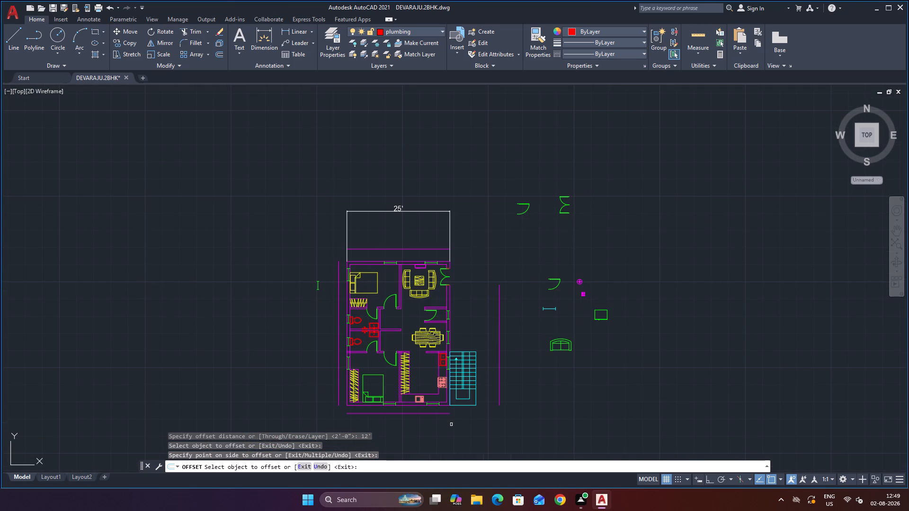
pyautogui.press('Escape')
# Fillet the four offset lines at their corners with sharp joins to close the rectangular boundary around the house and staircase.
pyautogui.press('f')
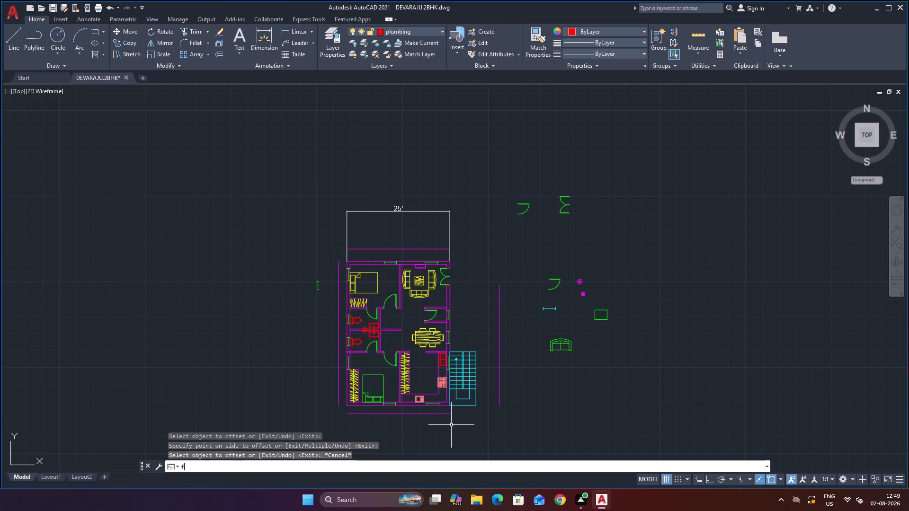
pyautogui.press('Return')
pyautogui.click(448, 413)
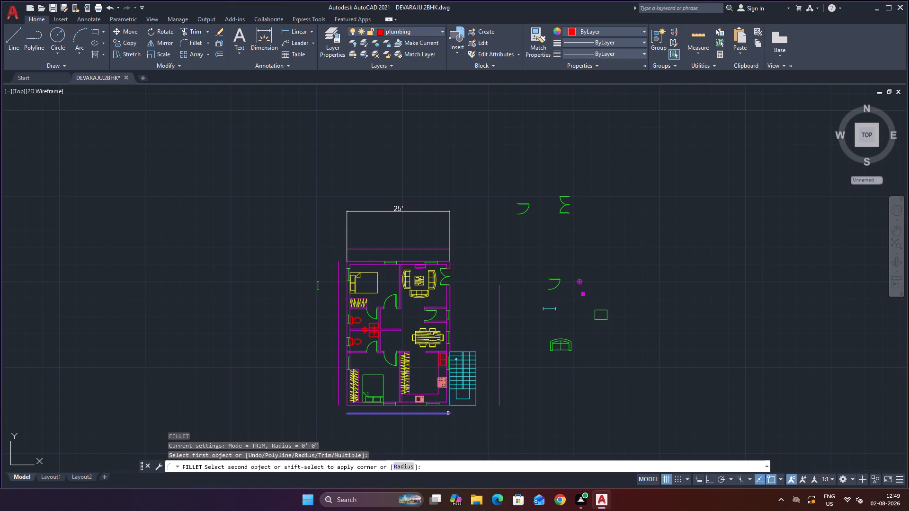
pyautogui.click(500, 394)
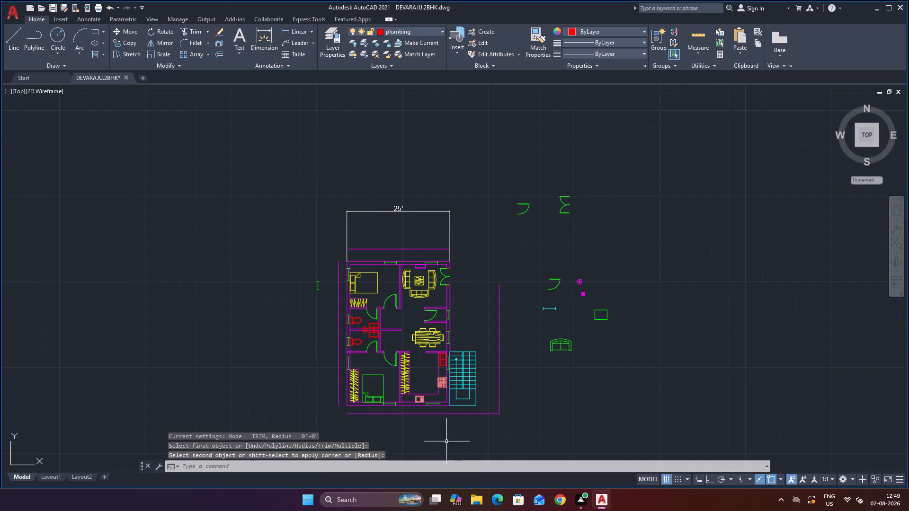
pyautogui.press('space')
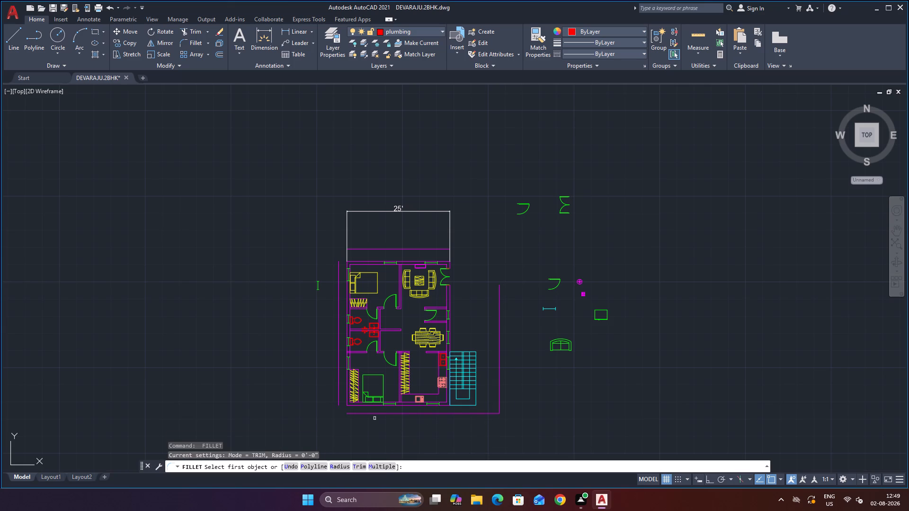
pyautogui.click(363, 414)
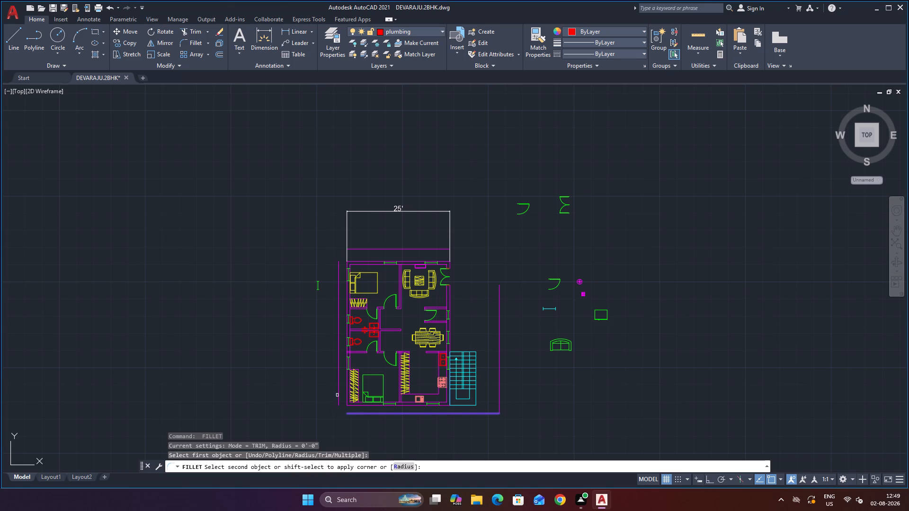
pyautogui.click(339, 391)
pyautogui.press('space')
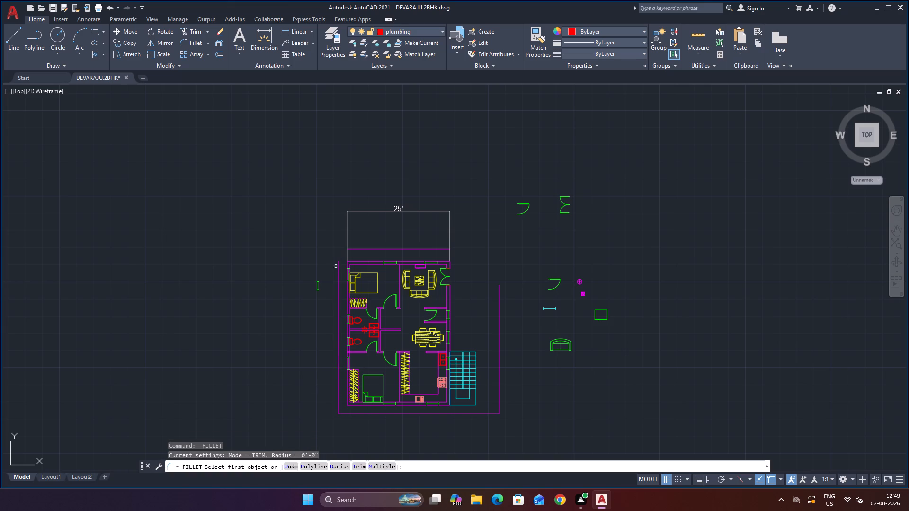
pyautogui.click(338, 263)
pyautogui.click(369, 249)
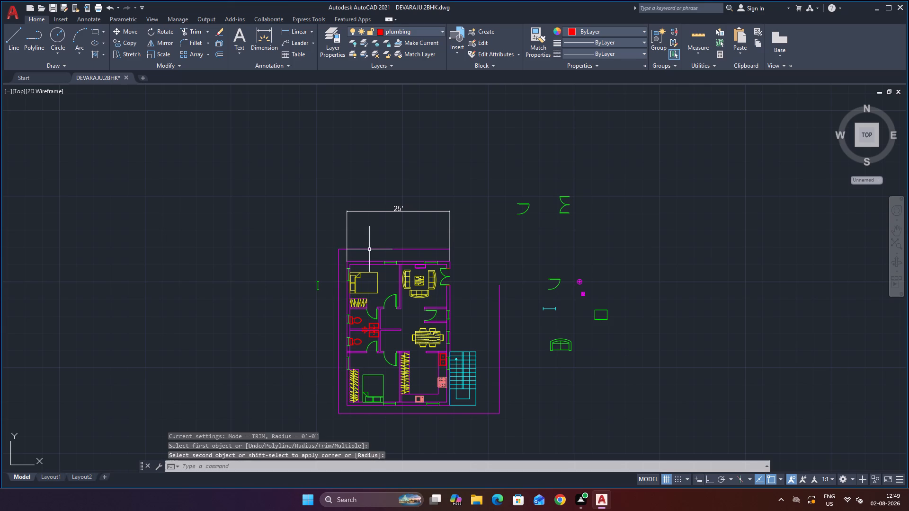
pyautogui.press('space')
pyautogui.click(424, 249)
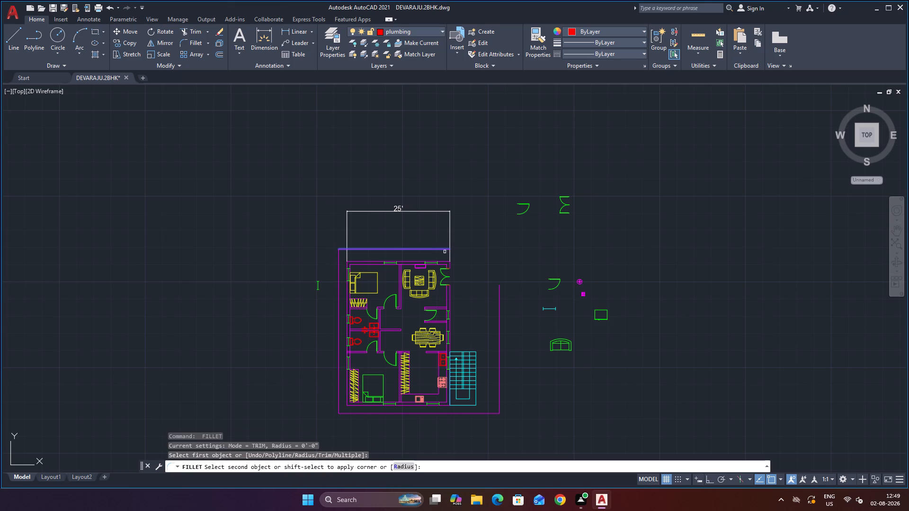
pyautogui.click(500, 303)
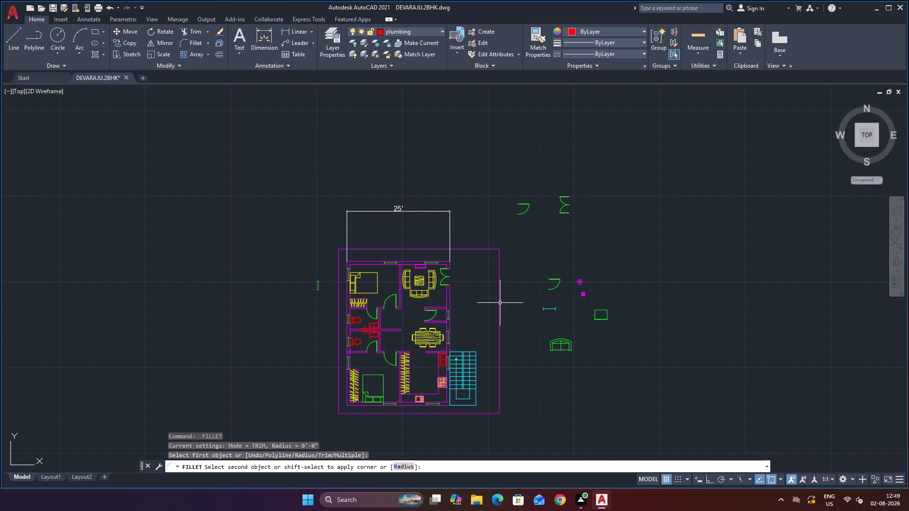
# Offset the boundary rectangle's staircase-side line and upper line 4.5" outward.
pyautogui.scroll(-2, 541, 273)
pyautogui.scroll(2, 539, 289)
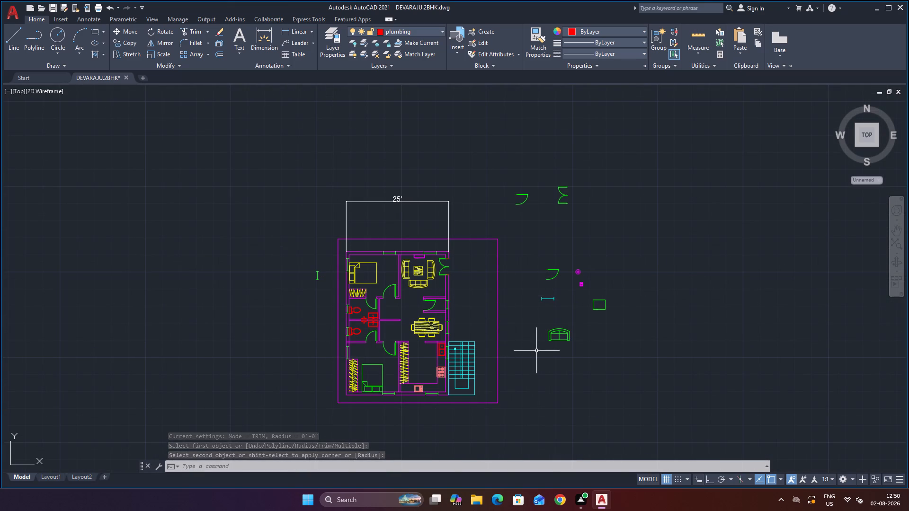
pyautogui.press('Escape')
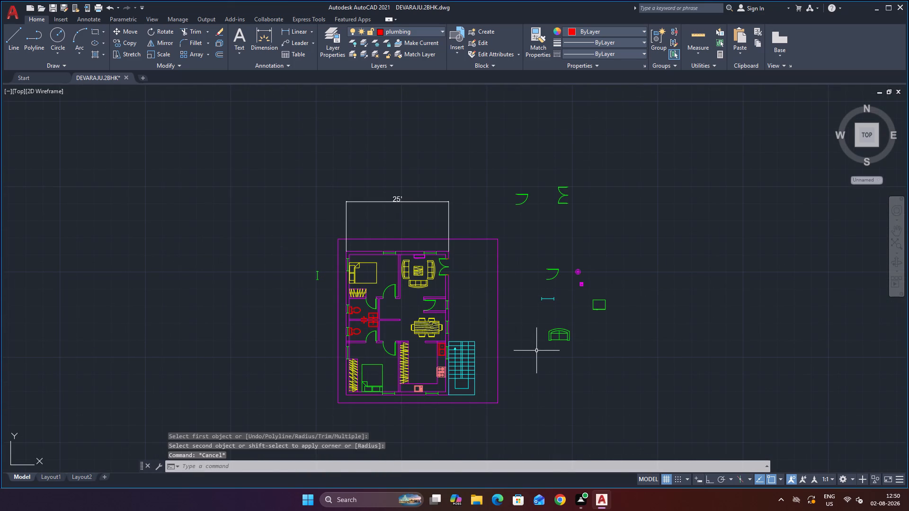
pyautogui.press('o')
pyautogui.press('Return')
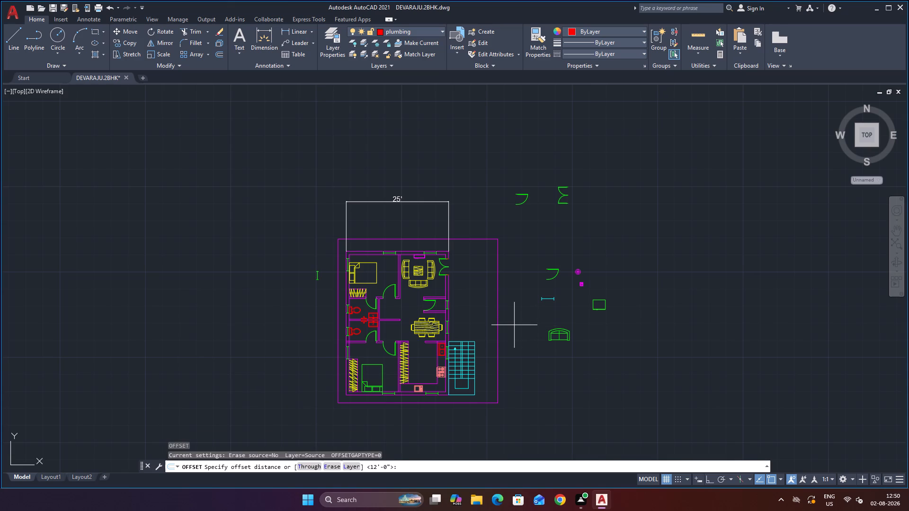
pyautogui.press('4')
pyautogui.write('.5')
pyautogui.press('Return')
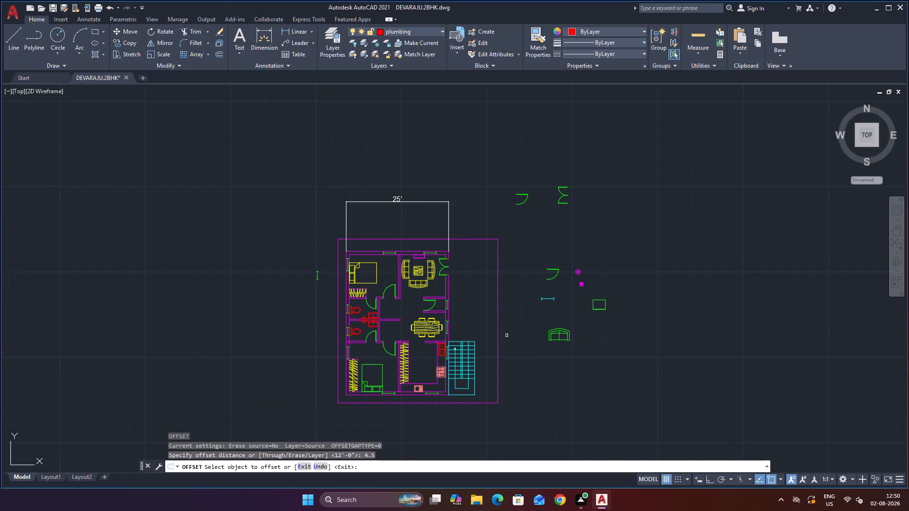
pyautogui.click(498, 341)
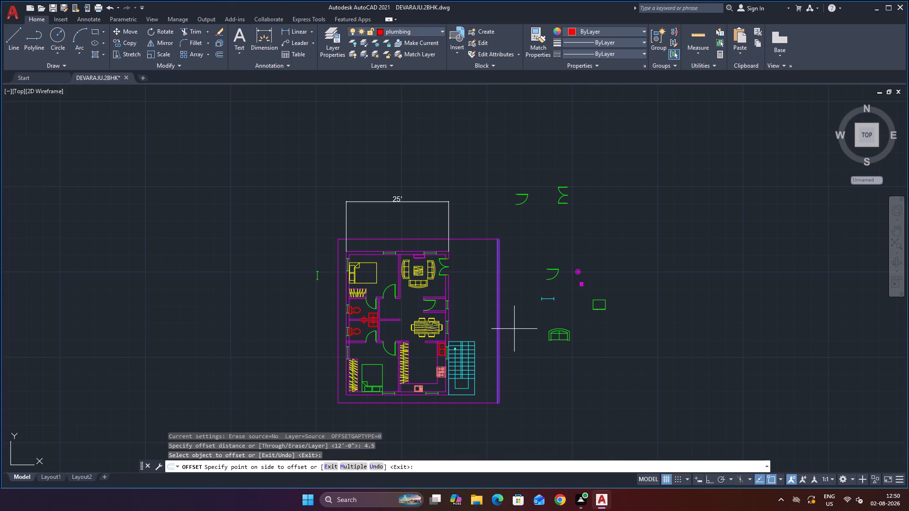
pyautogui.click(514, 329)
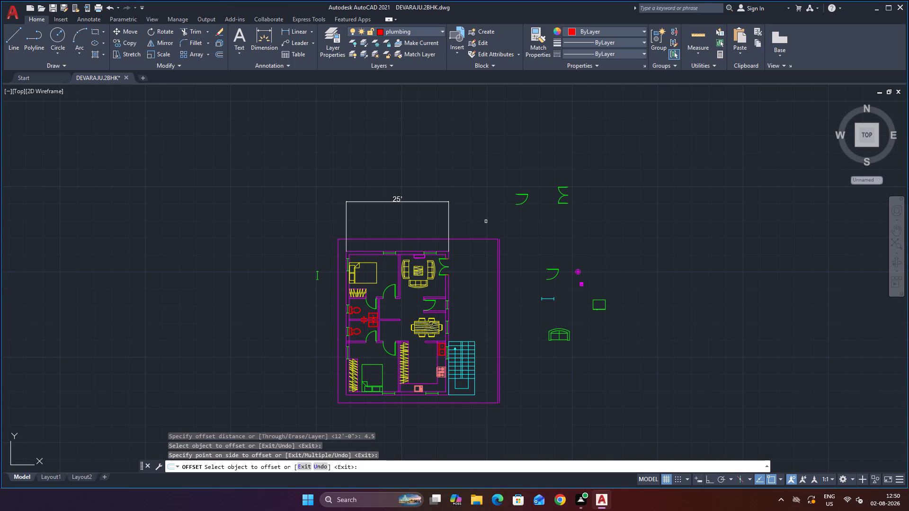
pyautogui.click(477, 238)
pyautogui.click(480, 224)
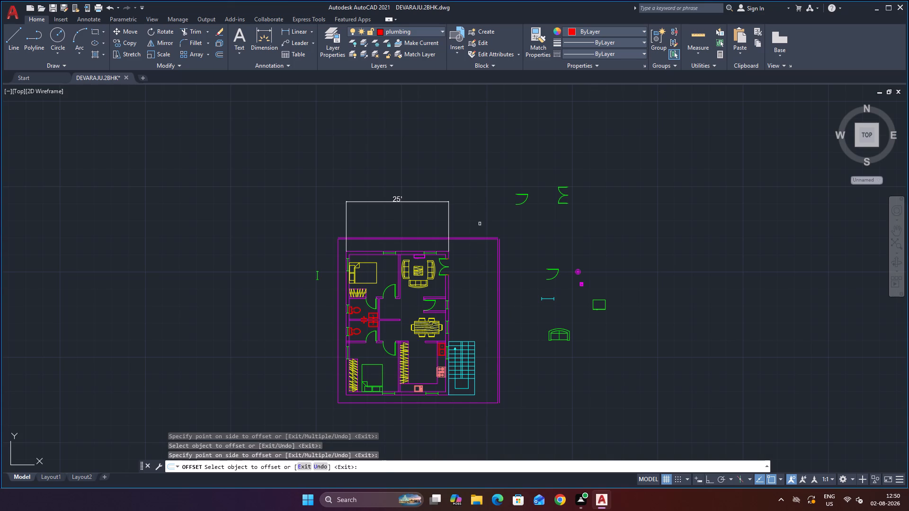
# Offset the boundary rectangle's left line and lower line outward by the same 4.5".
pyautogui.scroll(3, 330, 262)
pyautogui.click(355, 199)
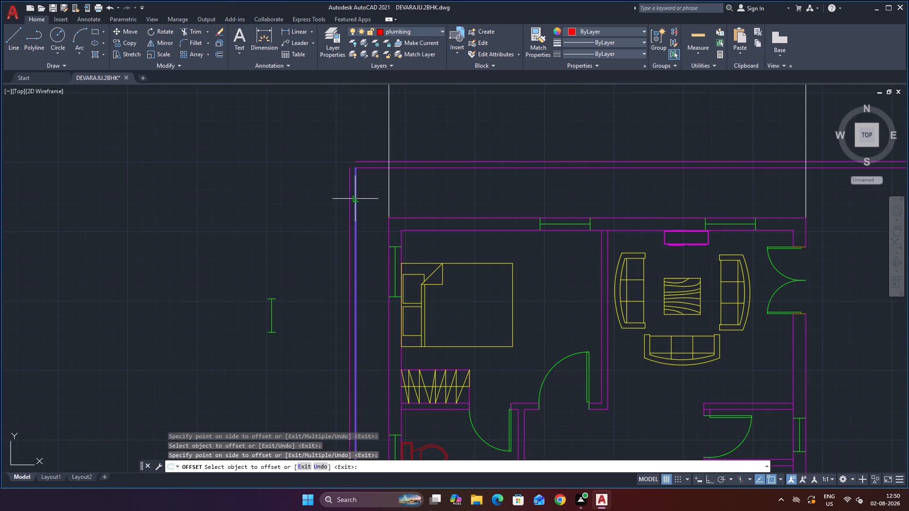
pyautogui.click(330, 205)
pyautogui.scroll(-4, 334, 210)
pyautogui.scroll(4, 335, 320)
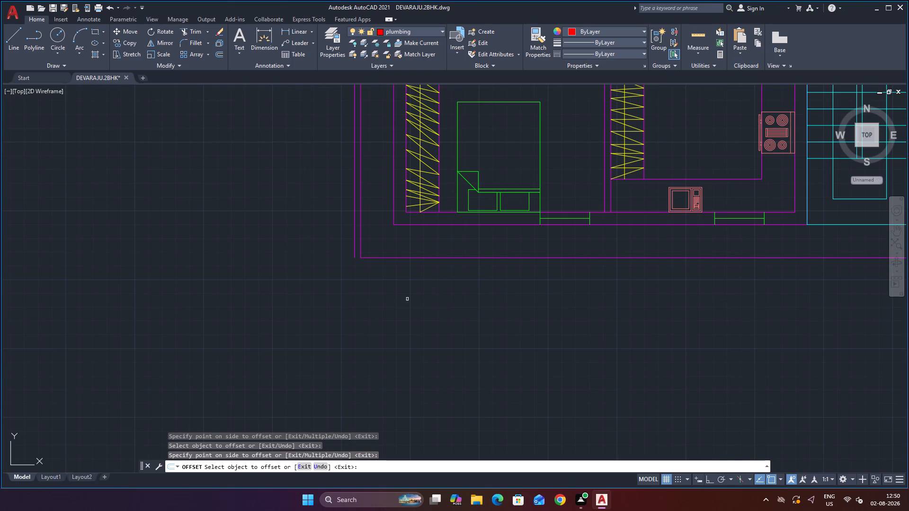
pyautogui.click(464, 256)
pyautogui.click(455, 298)
pyautogui.press('Escape')
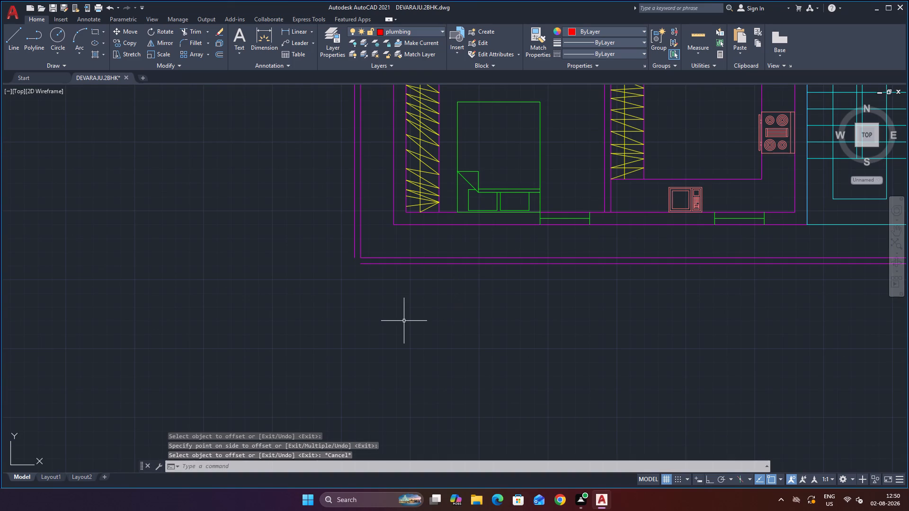
# Fillet the new outer boundary lines into sharp corners at the lower-left and upper-left of the plan.
pyautogui.press('f')
pyautogui.press('Return')
pyautogui.click(378, 263)
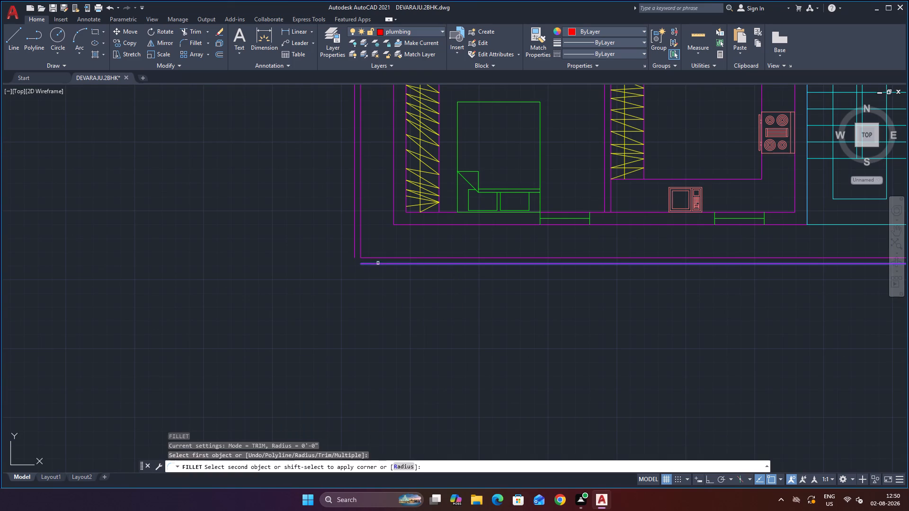
pyautogui.click(354, 245)
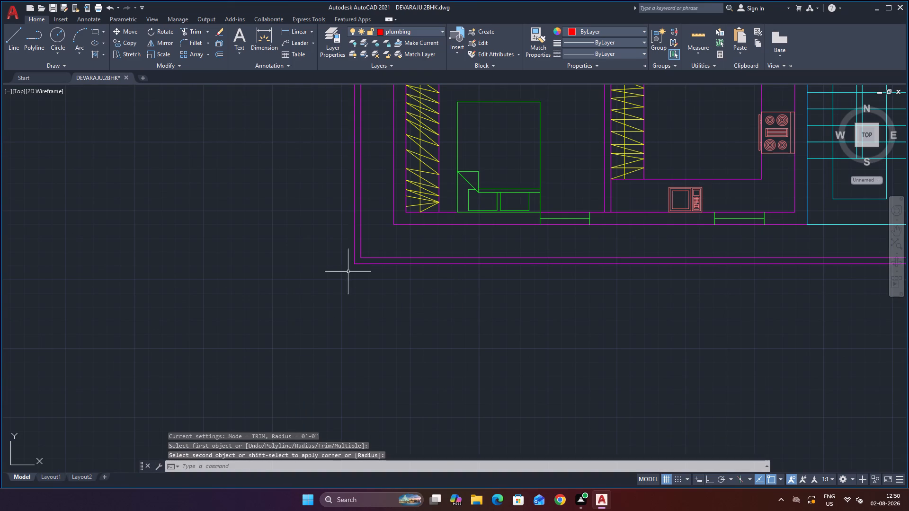
pyautogui.scroll(-5, 387, 352)
pyautogui.scroll(4, 383, 271)
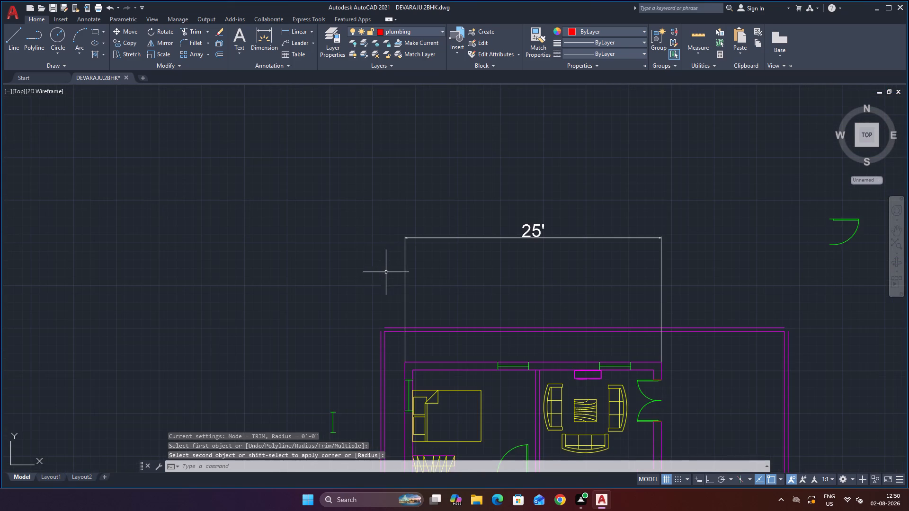
pyautogui.press('space')
pyautogui.scroll(3, 392, 316)
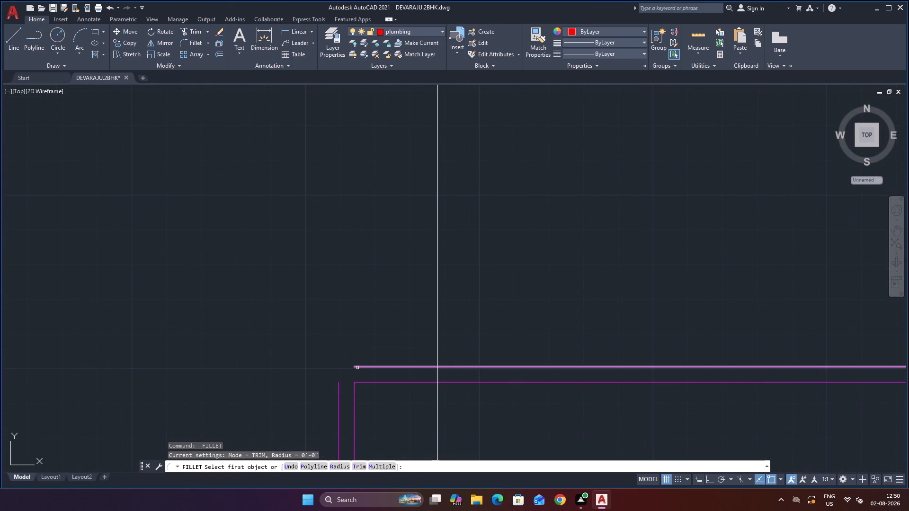
pyautogui.click(358, 368)
pyautogui.click(339, 390)
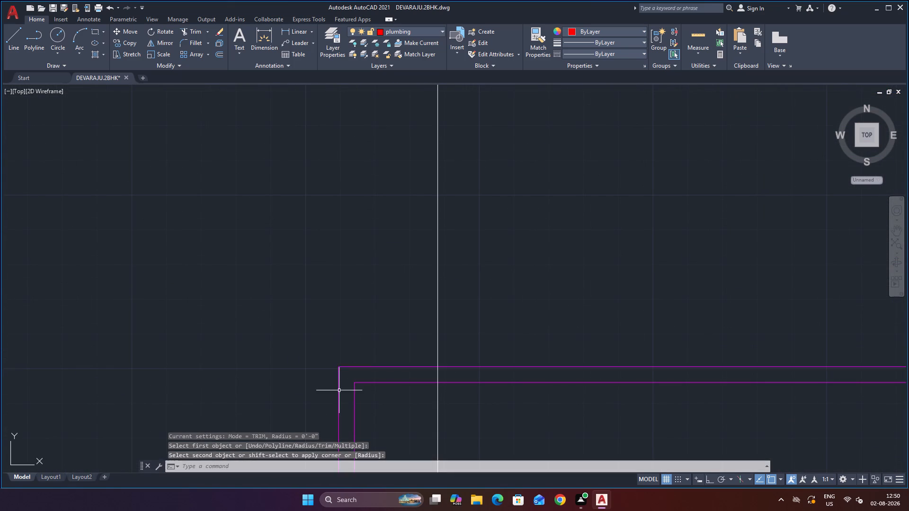
# Fillet the new outer boundary lines into sharp corners at the upper and lower ends of the staircase side.
pyautogui.scroll(-5, 394, 333)
pyautogui.scroll(4, 624, 372)
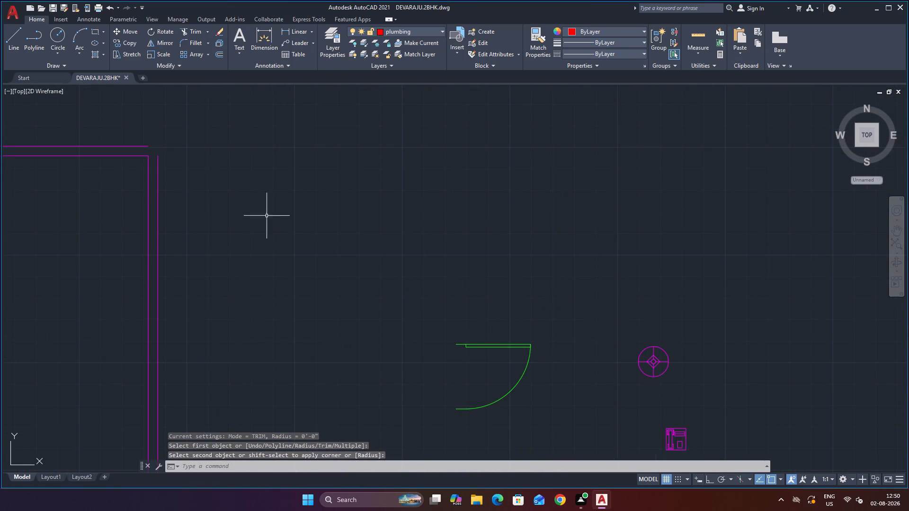
pyautogui.scroll(2, 118, 136)
pyautogui.press('space')
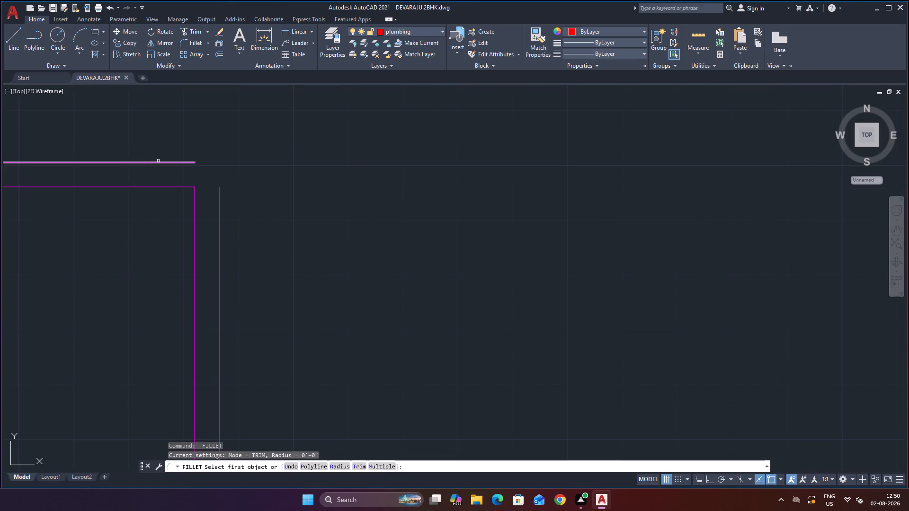
pyautogui.click(158, 161)
pyautogui.click(220, 194)
pyautogui.scroll(-5, 294, 194)
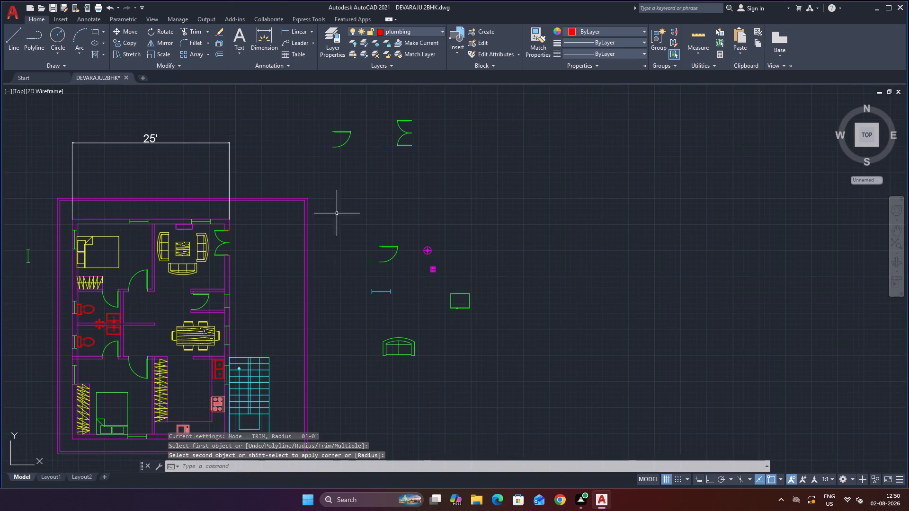
pyautogui.press('space')
pyautogui.scroll(-4, 339, 309)
pyautogui.scroll(6, 330, 354)
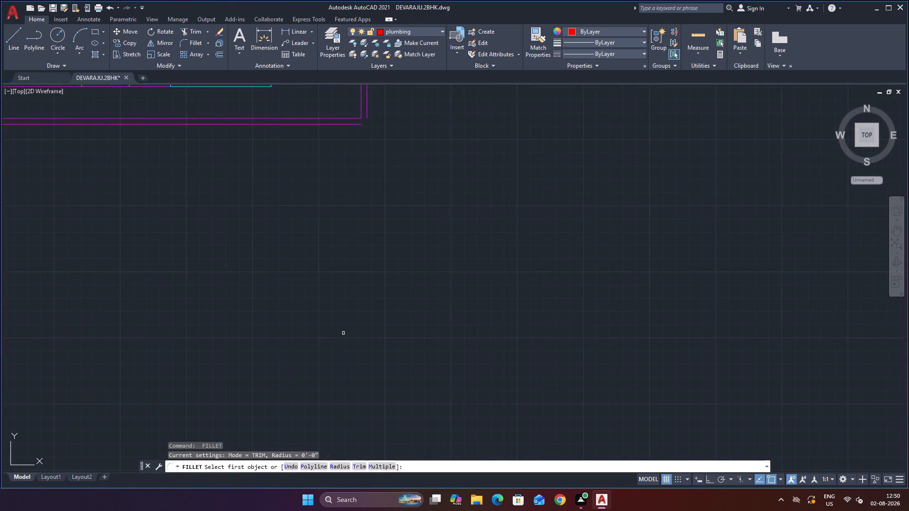
pyautogui.click(366, 111)
pyautogui.click(360, 125)
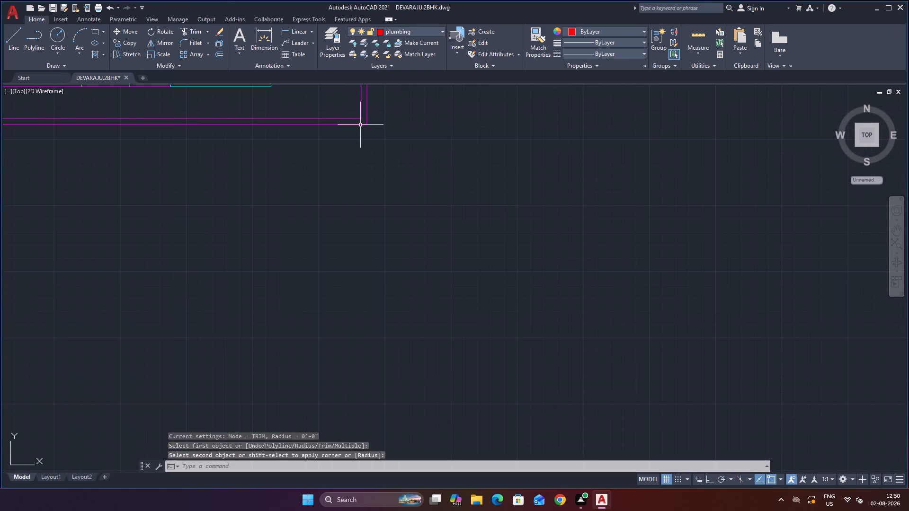
# Save the drawing with the double-line compound wall around the house.
pyautogui.scroll(-4, 380, 185)
pyautogui.scroll(-3, 389, 243)
pyautogui.scroll(3, 385, 192)
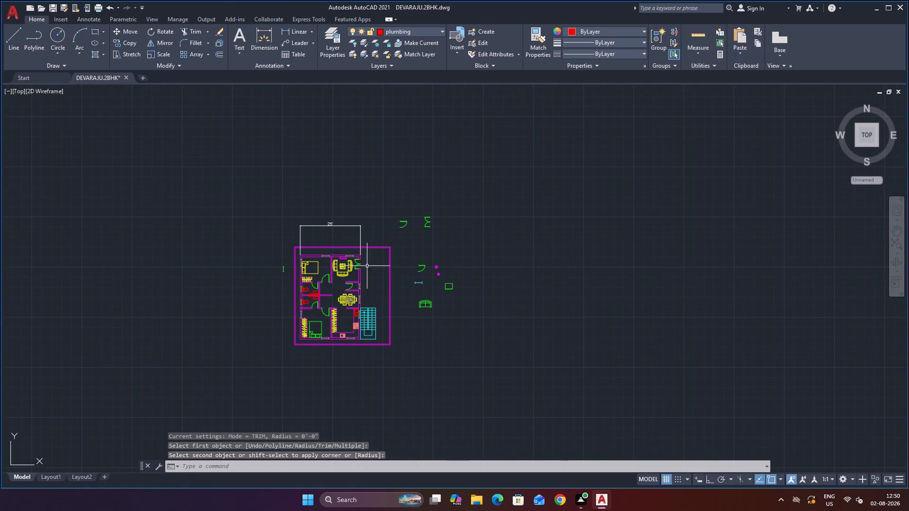
pyautogui.scroll(2, 363, 306)
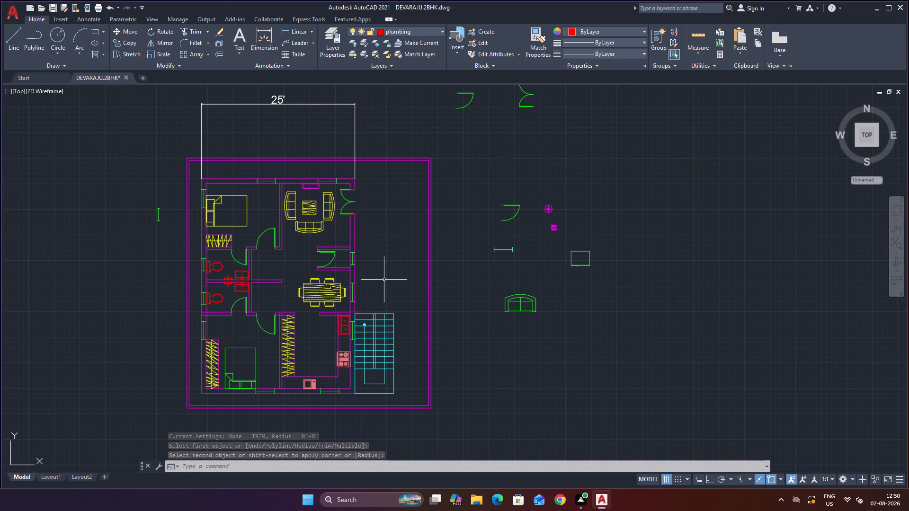
pyautogui.hotkey('ctrl', 's')
pyautogui.hotkey('ctrl', 's')
pyautogui.hotkey('ctrl', 's')
pyautogui.hotkey('ctrl', 's')
pyautogui.hotkey('ctrl', 's')
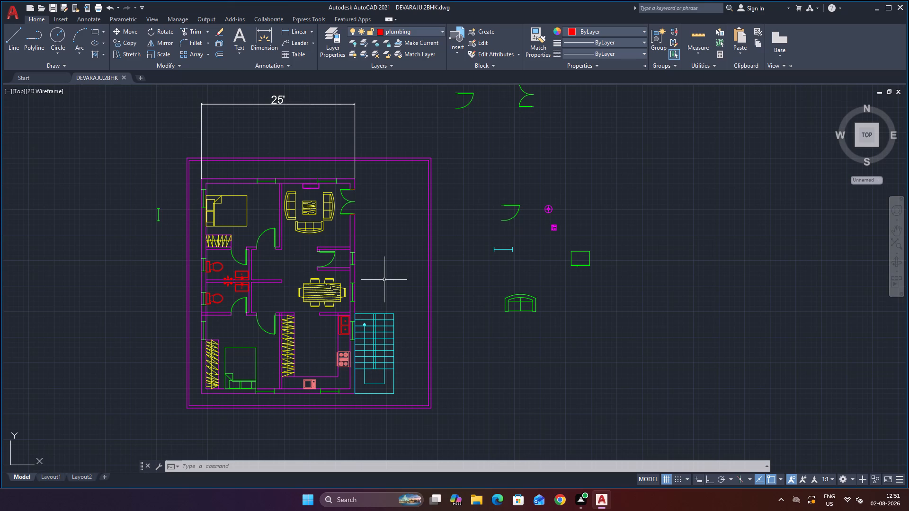
# Extend the inner upper boundary line to the outer boundary line on the staircase side.
pyautogui.scroll(-2, 527, 369)
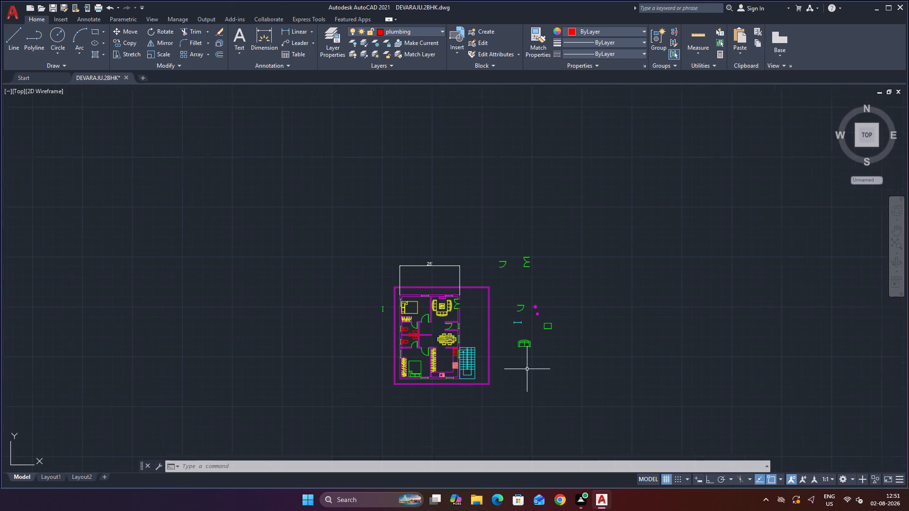
pyautogui.scroll(2, 484, 330)
pyautogui.scroll(-2, 507, 331)
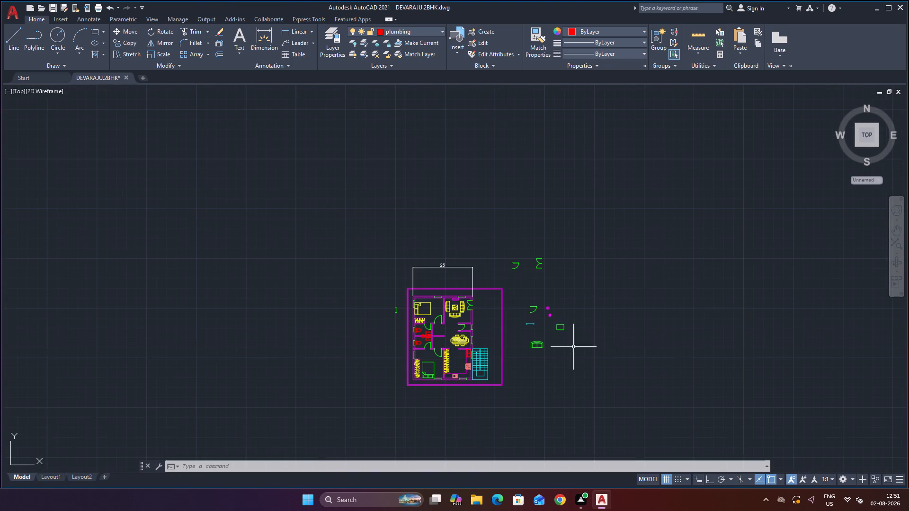
pyautogui.scroll(2, 547, 340)
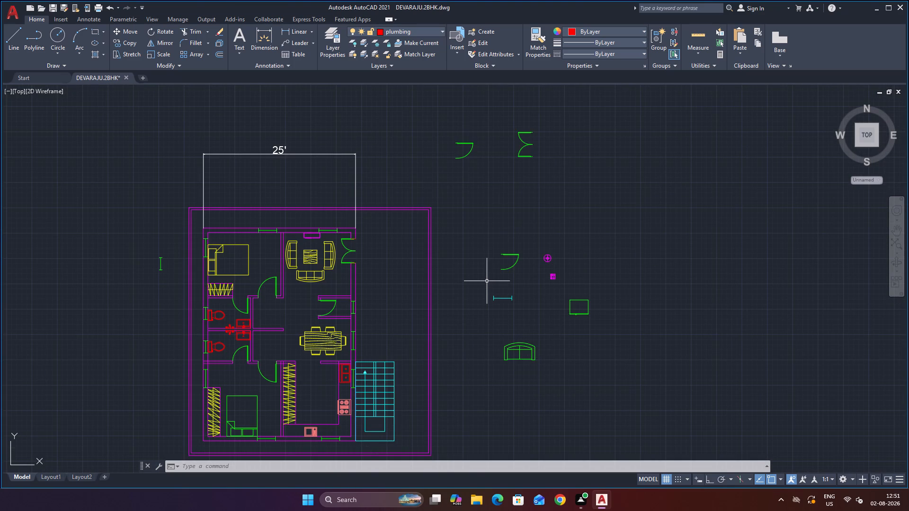
pyautogui.scroll(1, 486, 281)
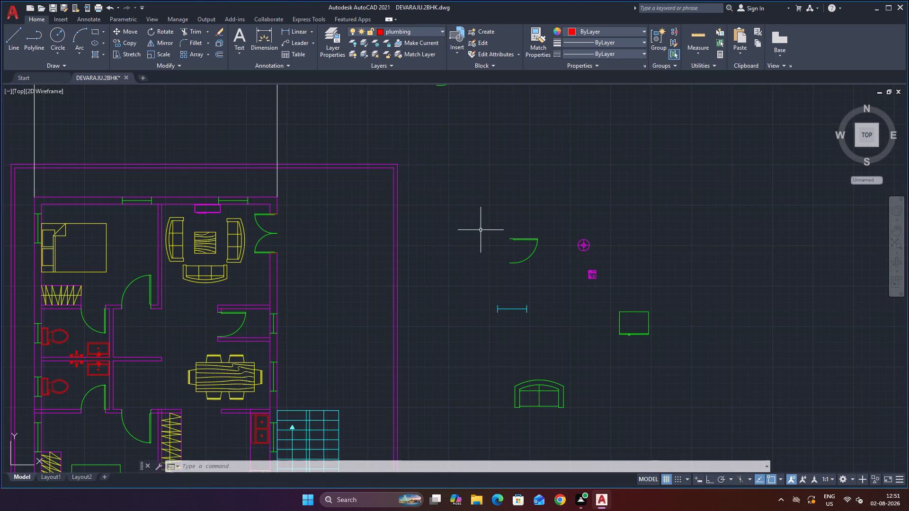
pyautogui.press('Escape')
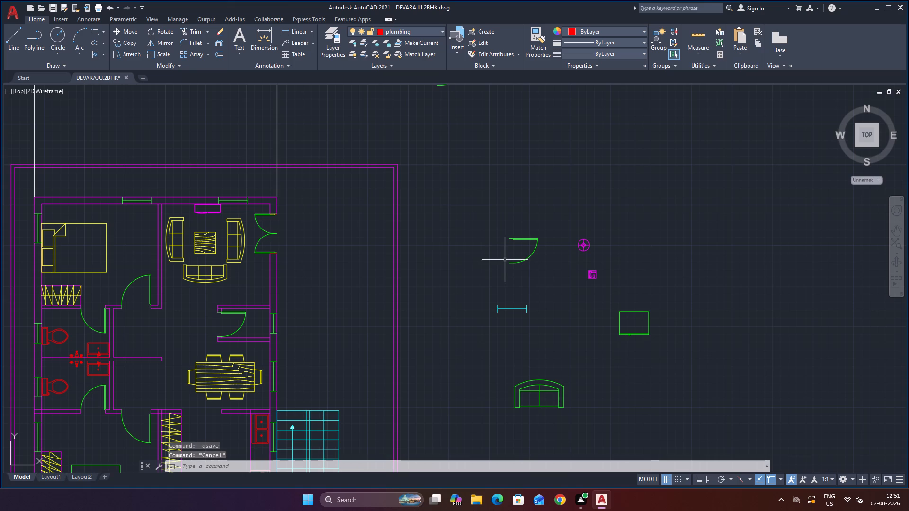
pyautogui.press('s')
pyautogui.press('Escape')
pyautogui.write('ex')
pyautogui.press('Return')
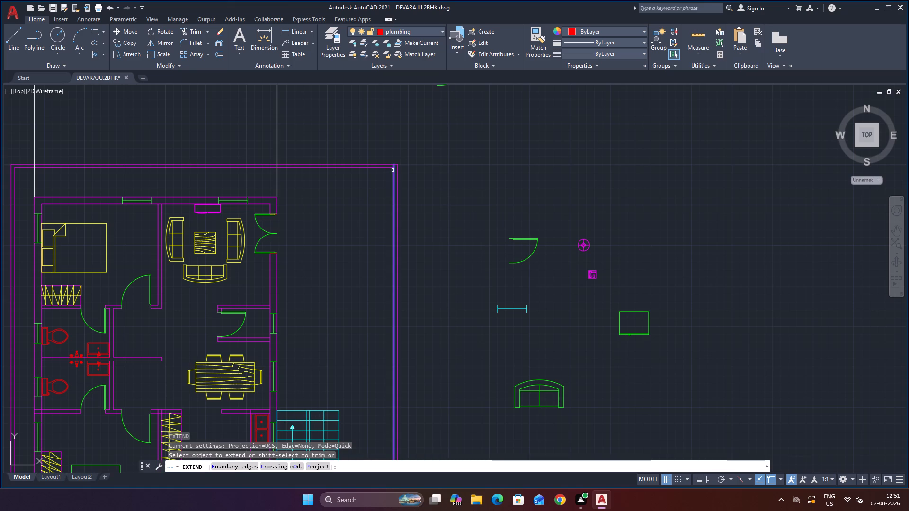
pyautogui.scroll(2, 392, 170)
pyautogui.click(385, 164)
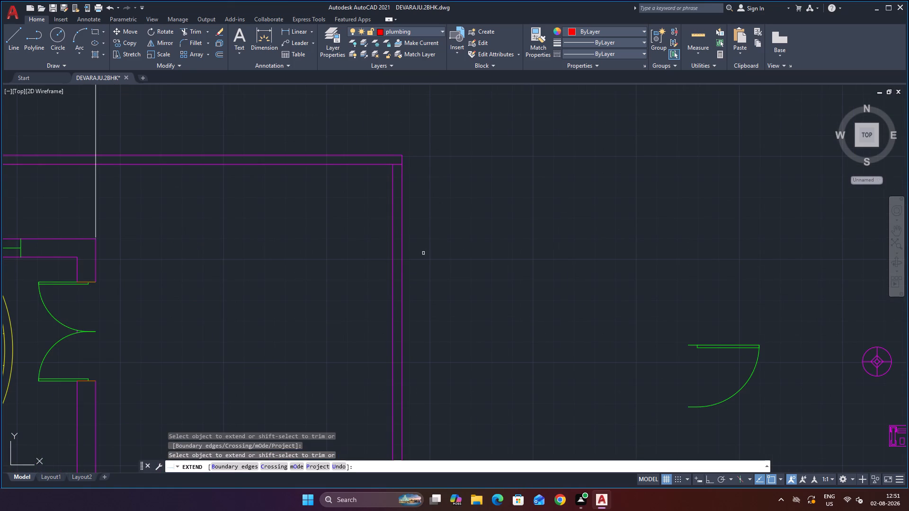
pyautogui.scroll(-2, 470, 217)
pyautogui.press('Escape')
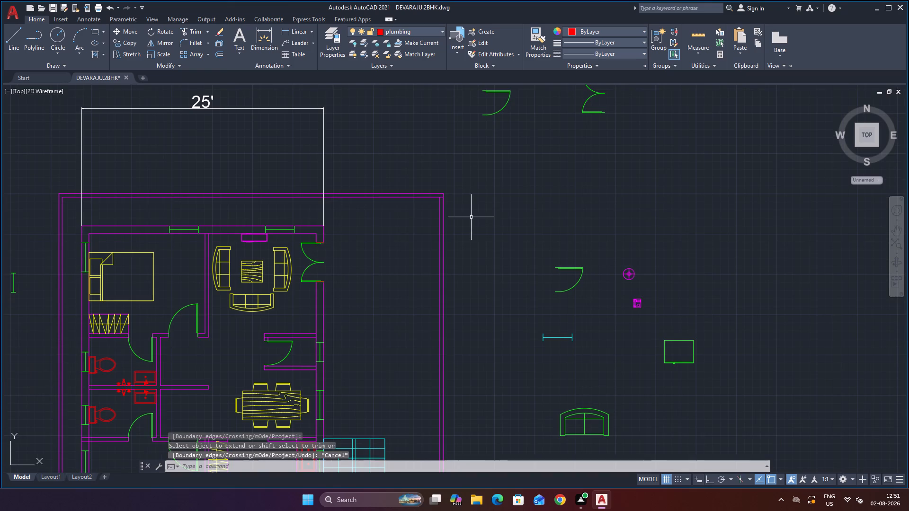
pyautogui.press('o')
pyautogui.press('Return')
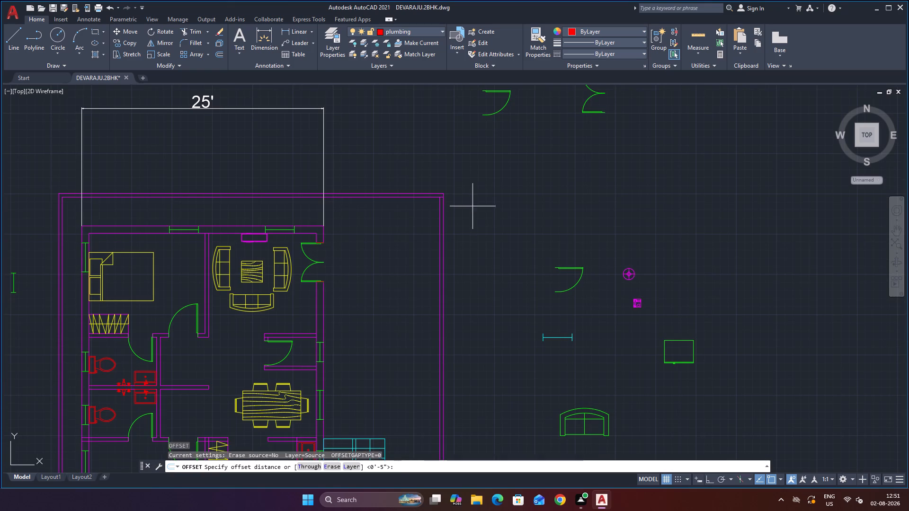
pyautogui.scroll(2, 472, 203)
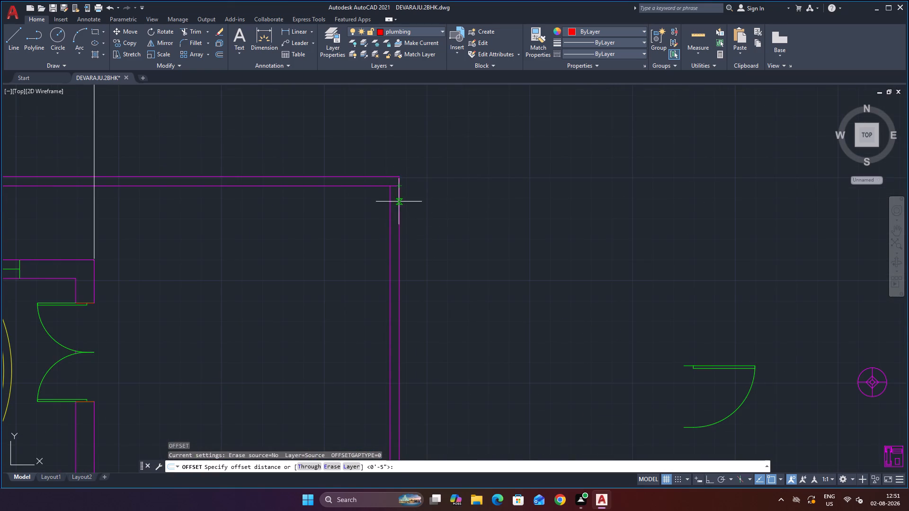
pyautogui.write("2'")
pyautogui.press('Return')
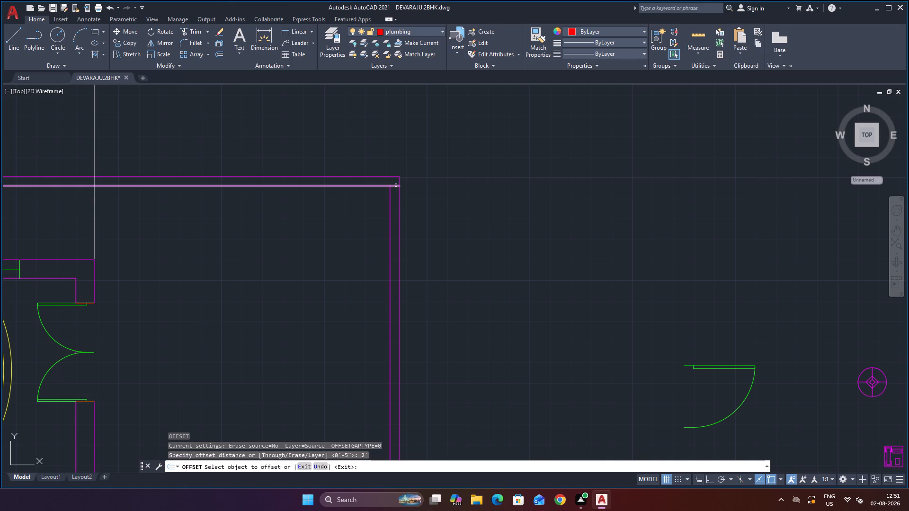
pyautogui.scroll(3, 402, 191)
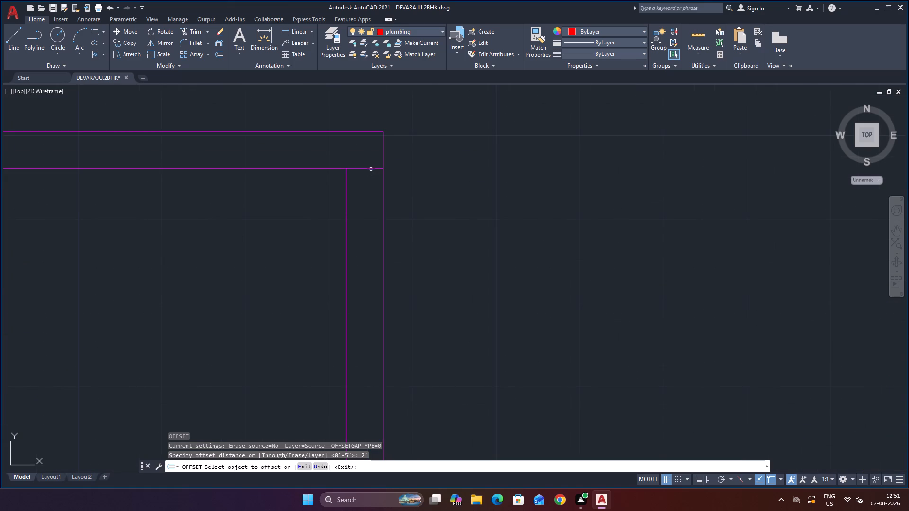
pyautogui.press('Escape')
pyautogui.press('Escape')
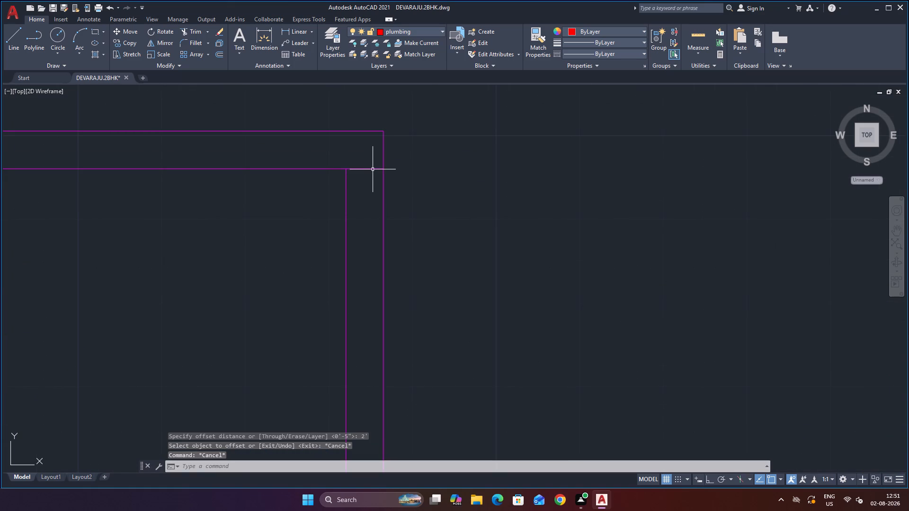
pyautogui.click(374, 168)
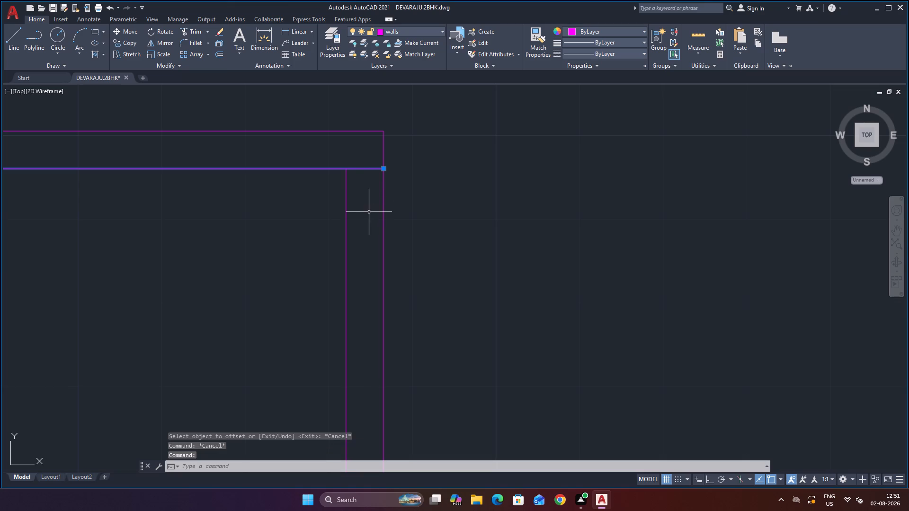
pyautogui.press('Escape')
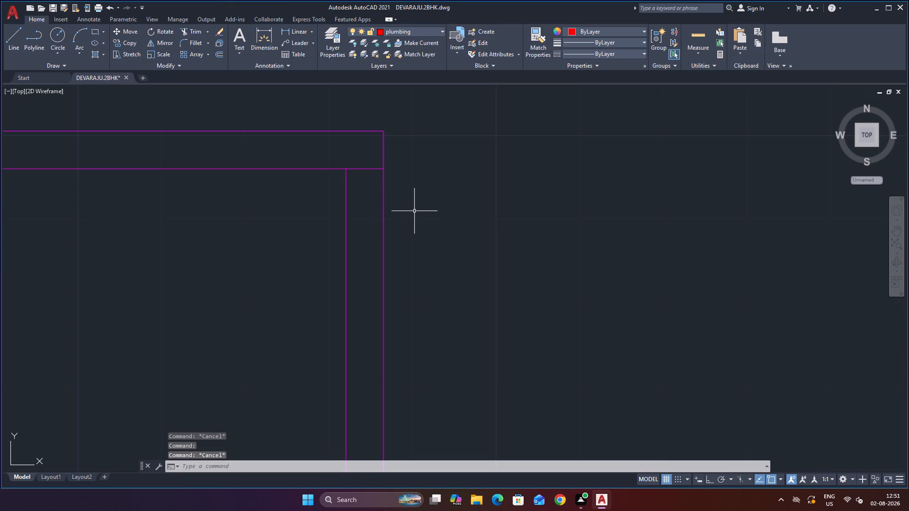
# Undo the extension of the inner upper boundary line on the staircase side.
pyautogui.hotkey('ctrl', 'z')
pyautogui.hotkey('ctrl', 'z')
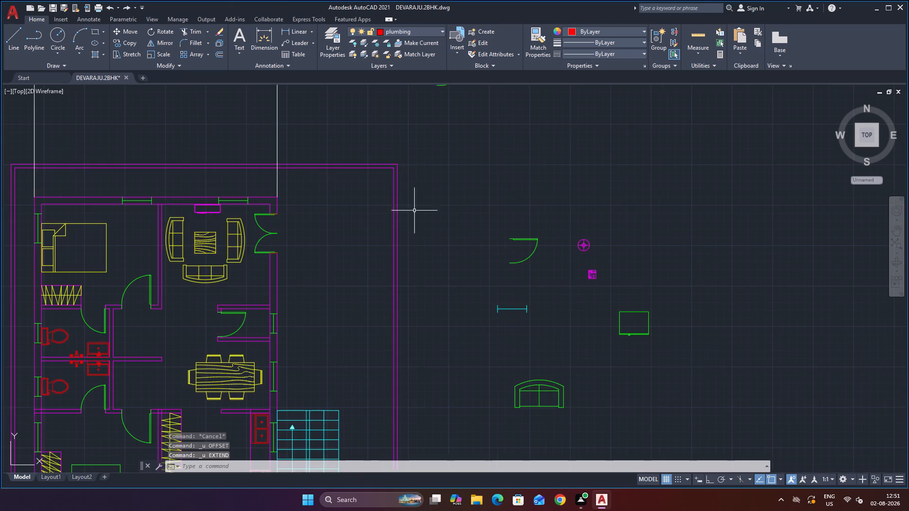
# Draw a short horizontal line across the compound wall from its inner upper corner on the staircase side to the outer line.
pyautogui.scroll(3, 400, 172)
pyautogui.click(15, 40)
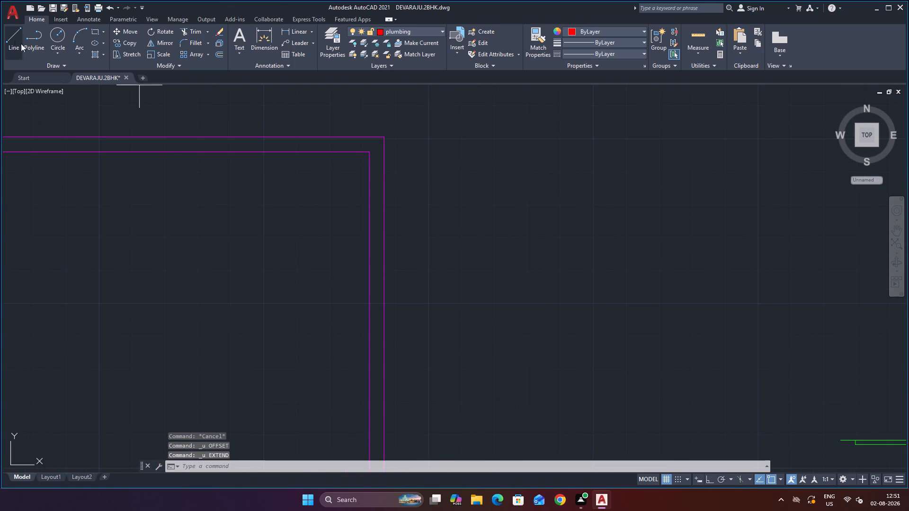
pyautogui.scroll(4, 364, 166)
pyautogui.scroll(-5, 400, 184)
pyautogui.scroll(2, 406, 166)
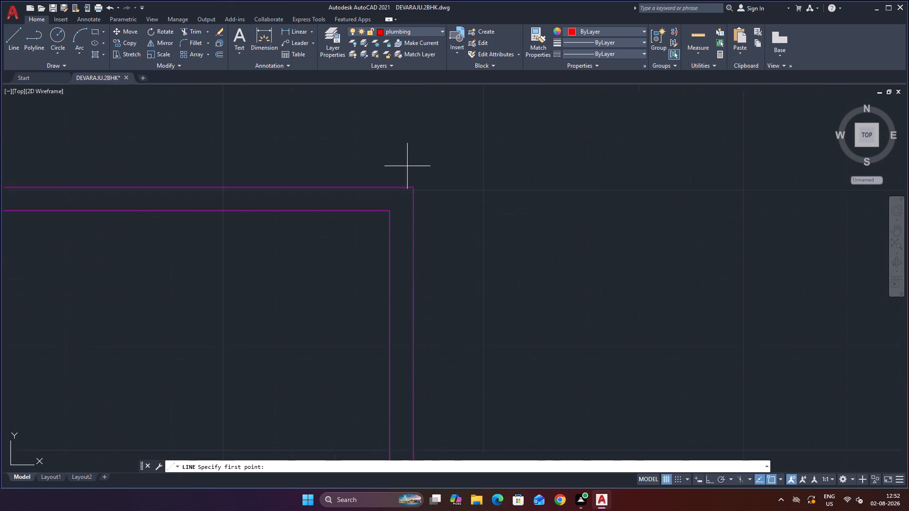
pyautogui.scroll(2, 407, 166)
pyautogui.click(358, 281)
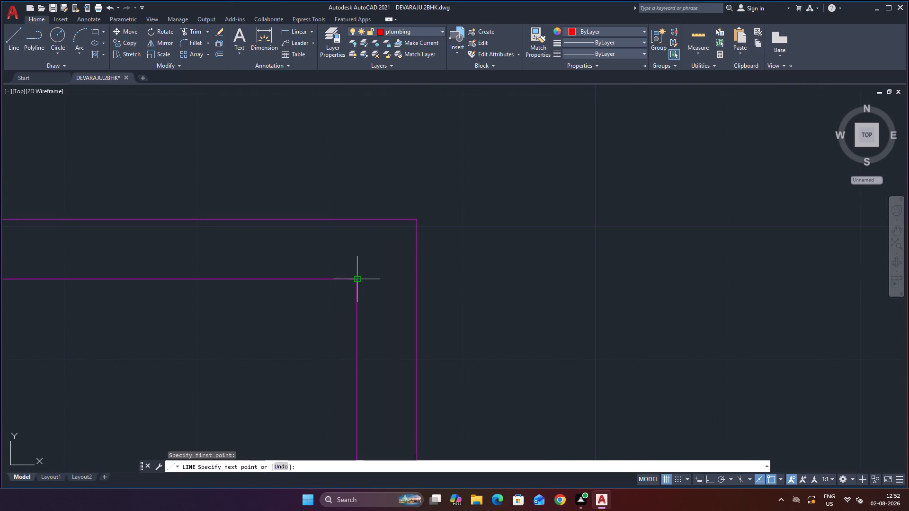
pyautogui.click(419, 281)
pyautogui.press('Escape')
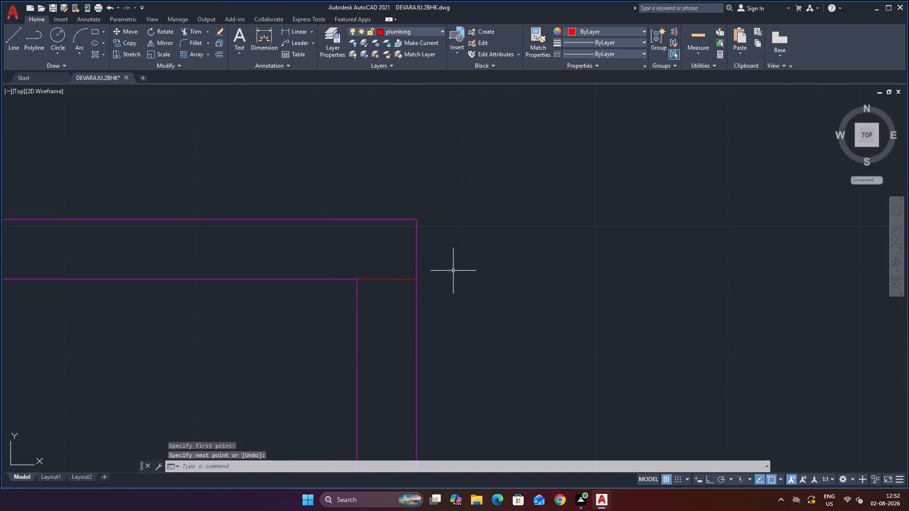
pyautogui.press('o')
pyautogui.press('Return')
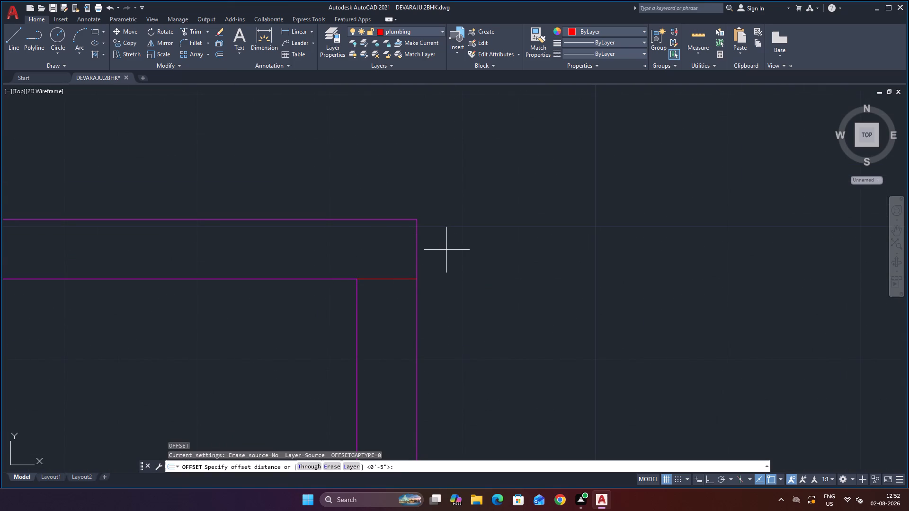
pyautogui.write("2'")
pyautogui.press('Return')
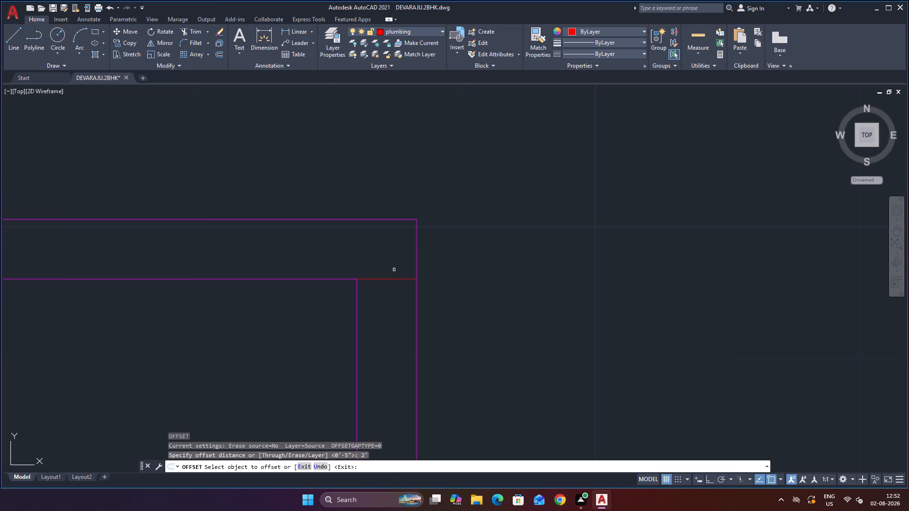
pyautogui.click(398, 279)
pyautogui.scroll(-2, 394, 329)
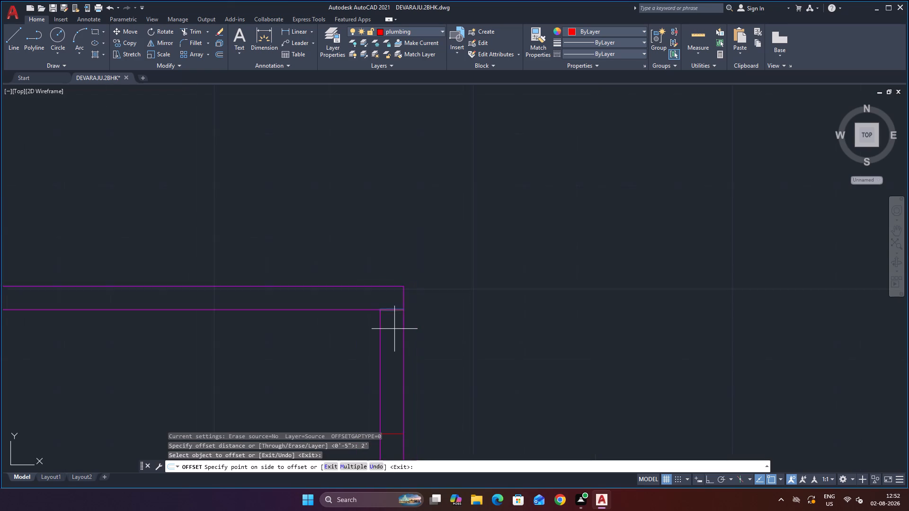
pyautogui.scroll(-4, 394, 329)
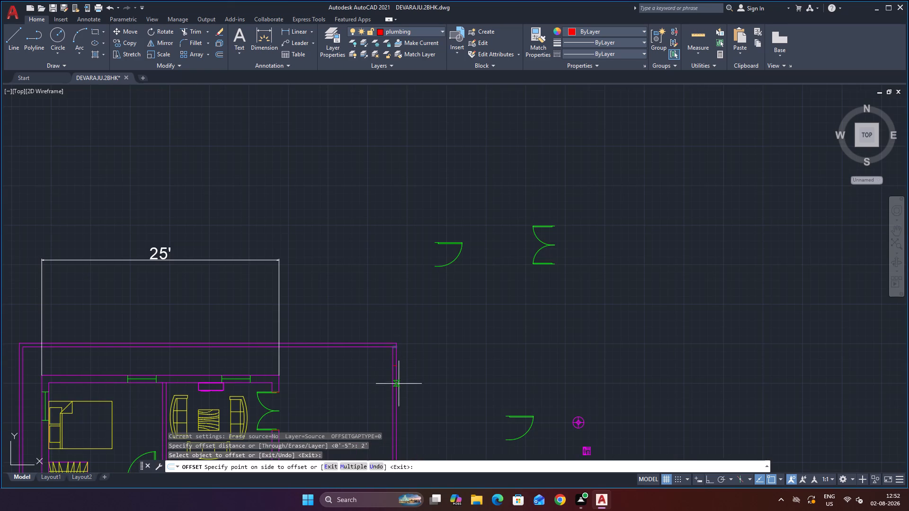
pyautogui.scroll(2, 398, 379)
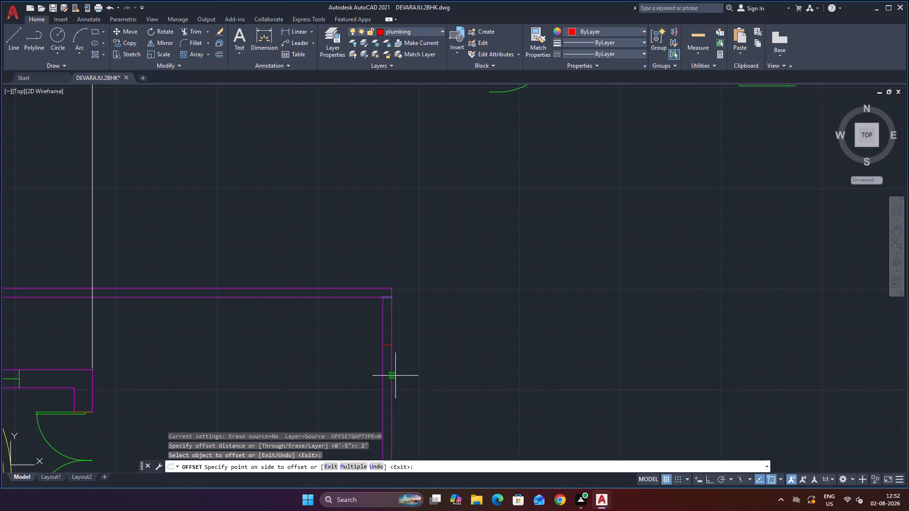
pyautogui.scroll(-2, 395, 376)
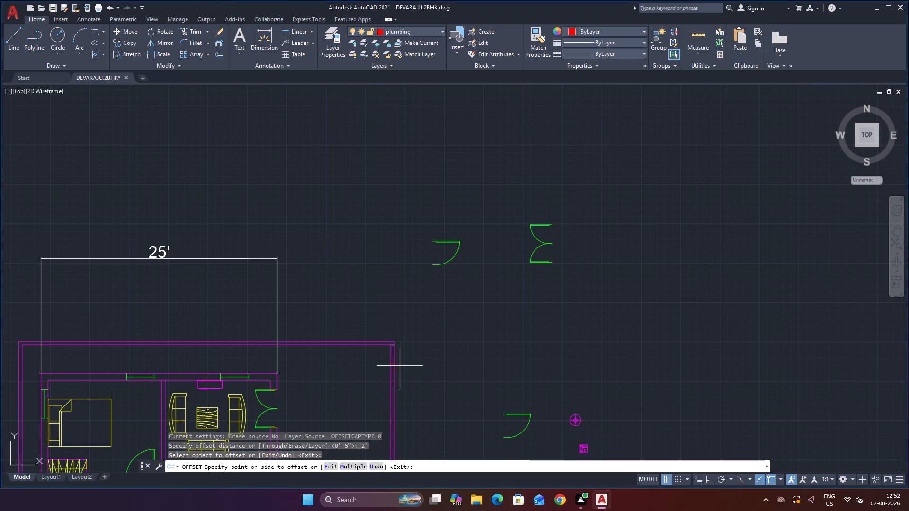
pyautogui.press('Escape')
# Offset the short line at the compound wall's inner corner 3' downward along the staircase-side wall.
pyautogui.scroll(2, 400, 356)
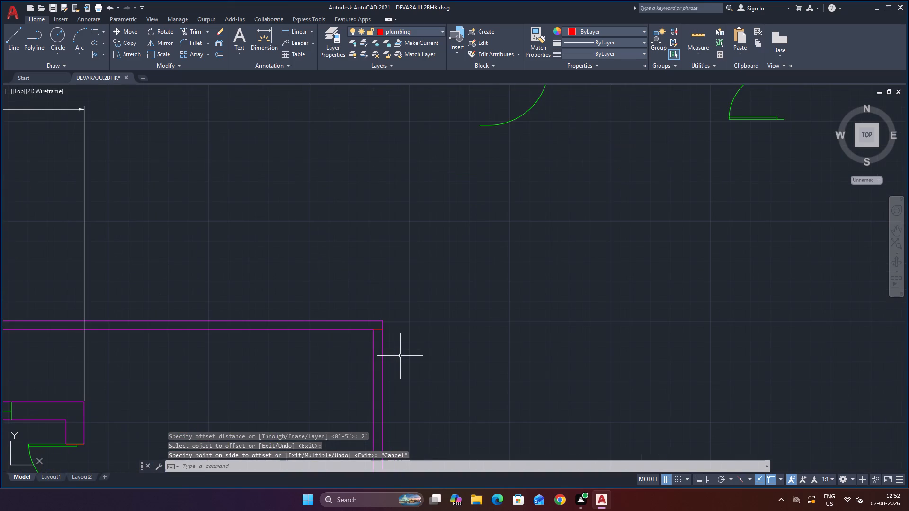
pyautogui.press('o')
pyautogui.press('Return')
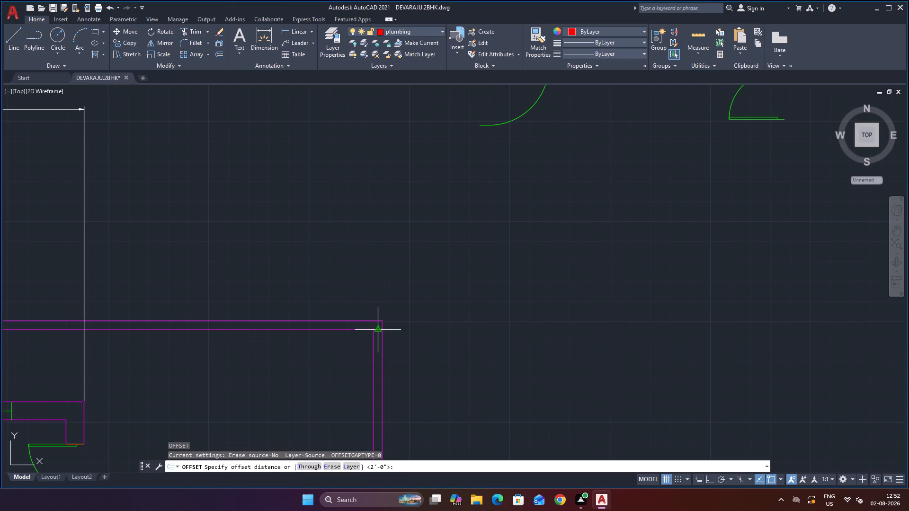
pyautogui.press('3')
pyautogui.press("'")
pyautogui.press('Return')
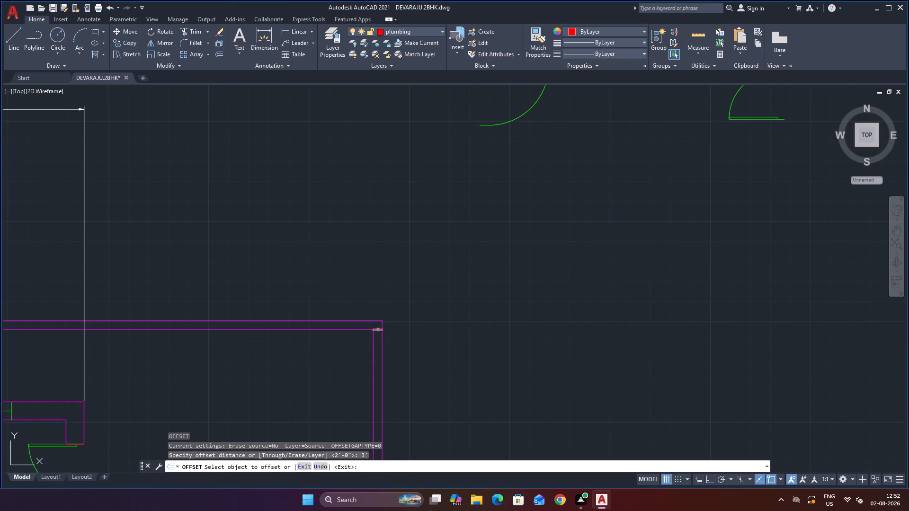
pyautogui.click(378, 330)
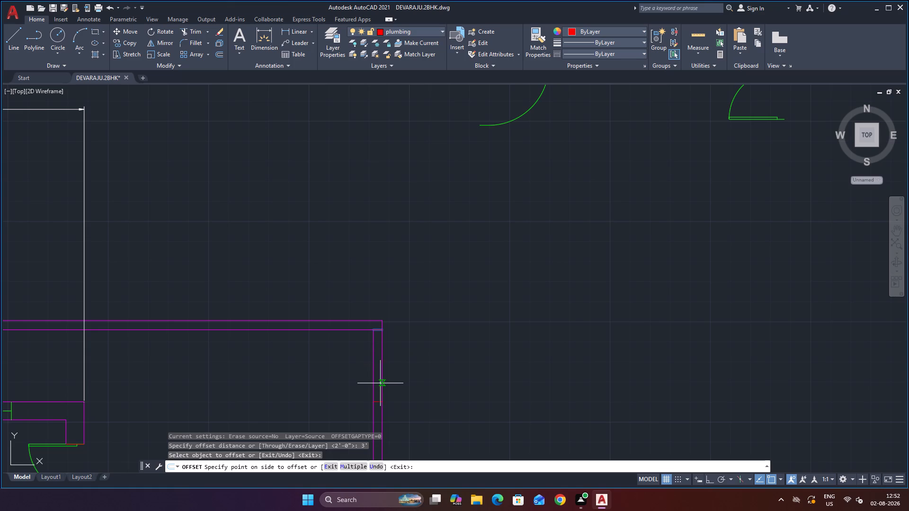
pyautogui.click(379, 384)
pyautogui.scroll(-3, 420, 366)
pyautogui.scroll(2, 417, 392)
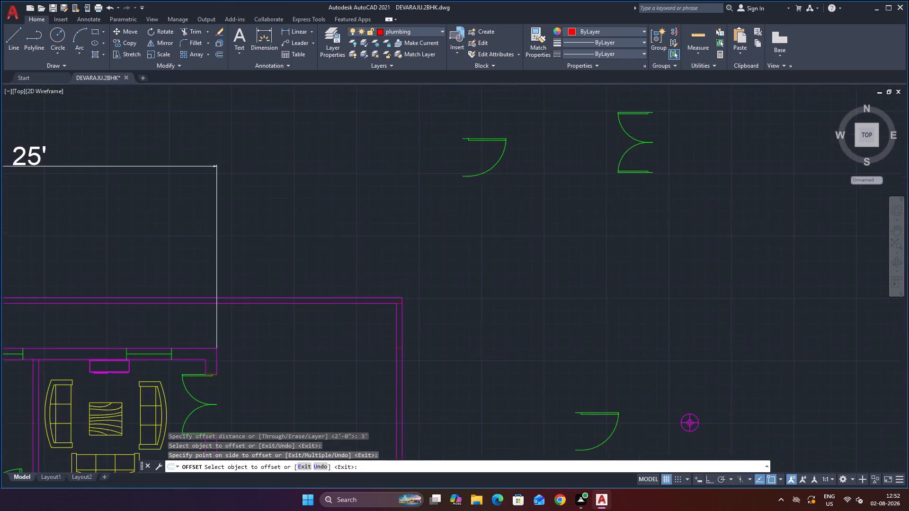
pyautogui.scroll(2, 419, 392)
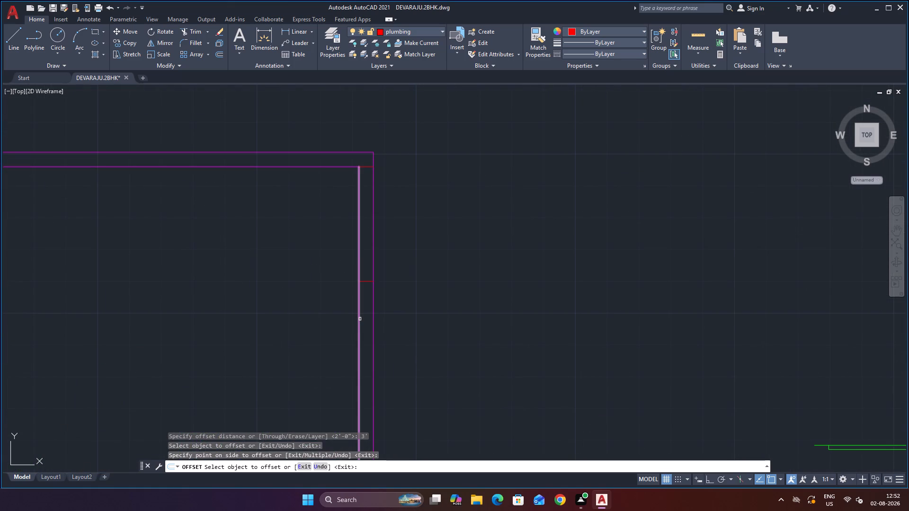
pyautogui.scroll(-2, 369, 309)
pyautogui.scroll(2, 365, 316)
pyautogui.press('Escape')
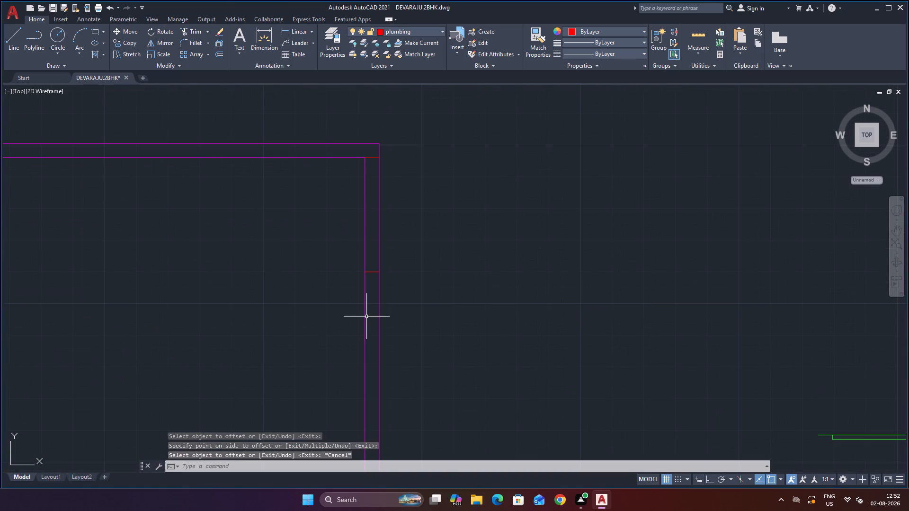
# Offset the lower short cross line 10' further down the staircase-side compound wall.
pyautogui.press('space')
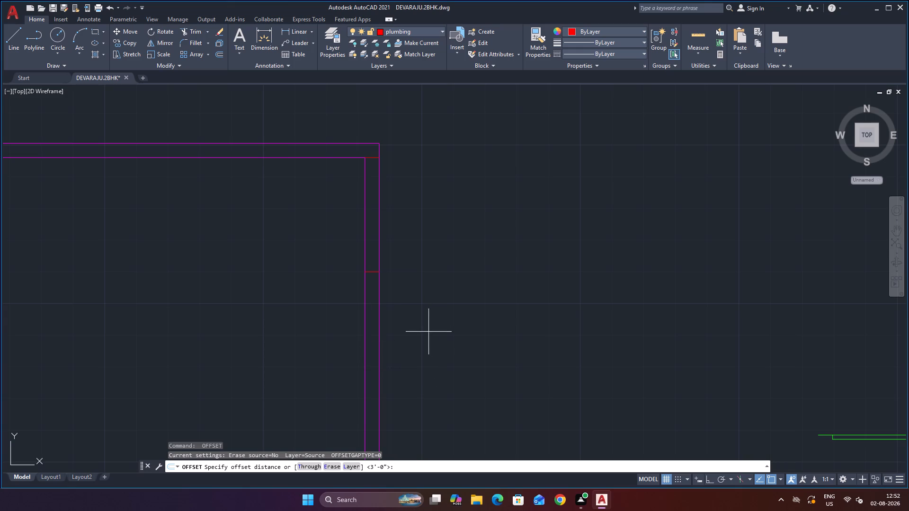
pyautogui.scroll(-3, 441, 318)
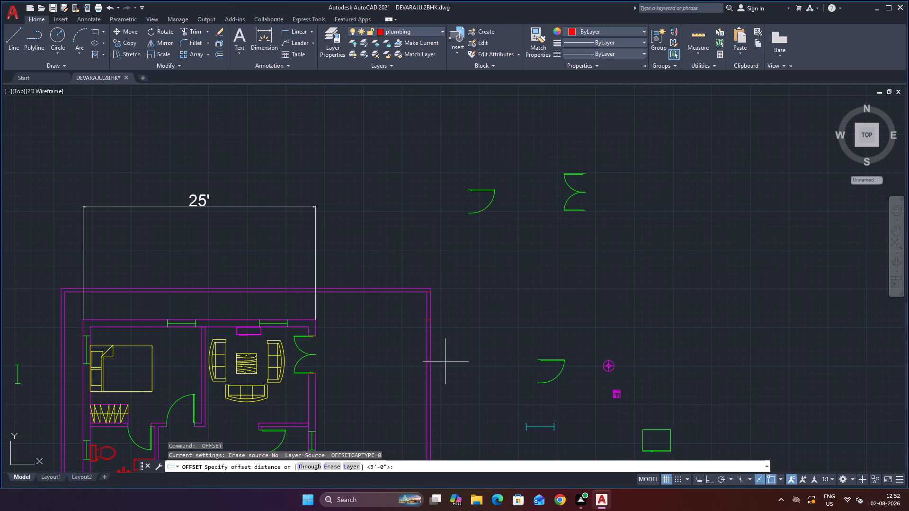
pyautogui.press('1')
pyautogui.press('0')
pyautogui.press("'")
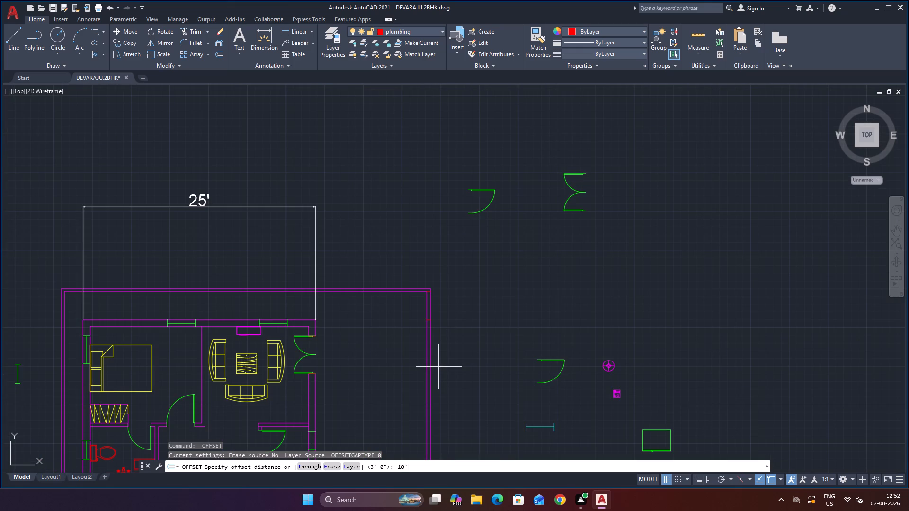
pyautogui.press('Return')
pyautogui.scroll(2, 439, 344)
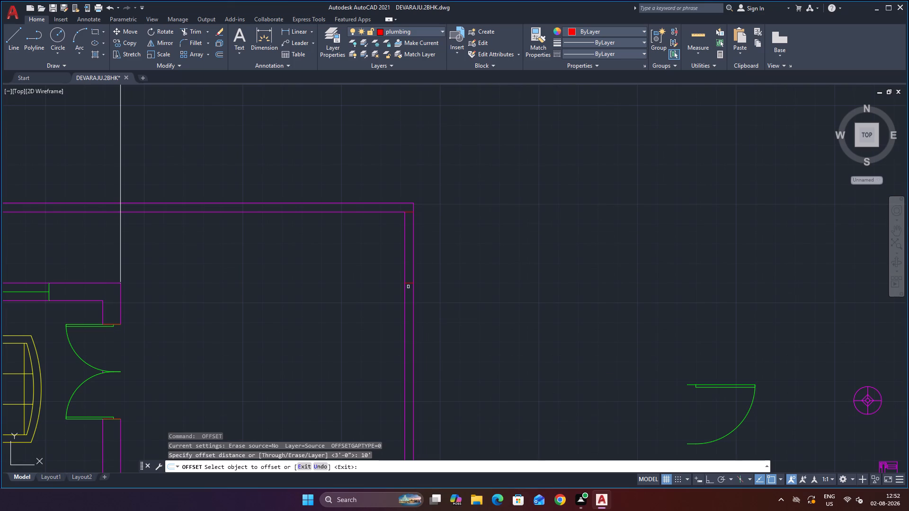
pyautogui.moveTo(408, 283); pyautogui.dragTo(410, 288)
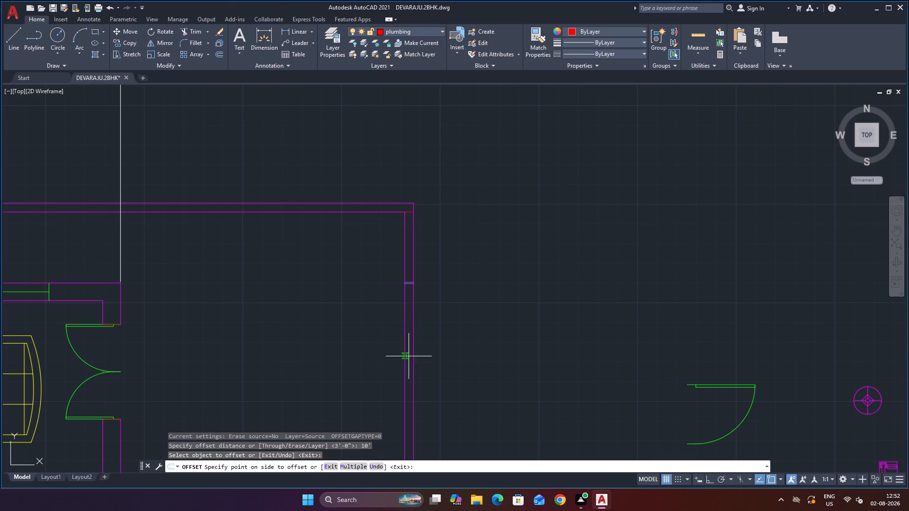
pyautogui.click(410, 376)
pyautogui.scroll(-1, 412, 377)
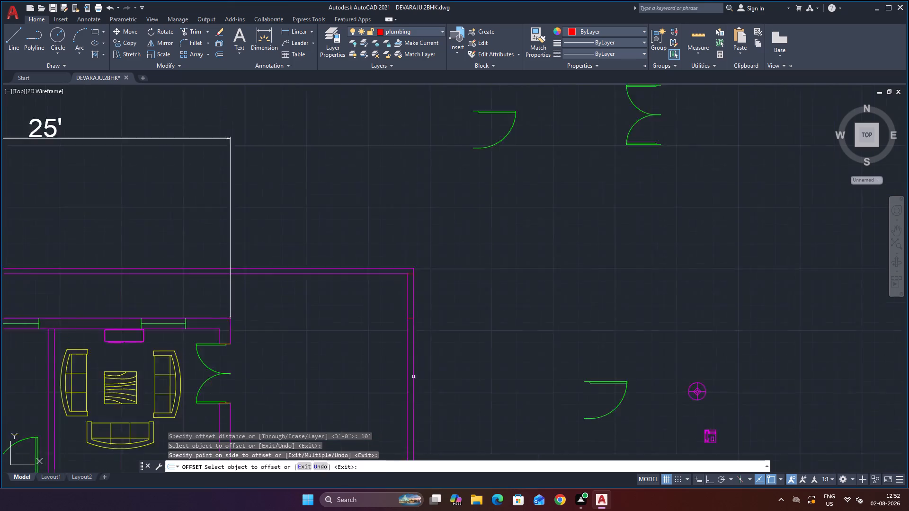
pyautogui.scroll(-2, 414, 377)
pyautogui.scroll(3, 423, 410)
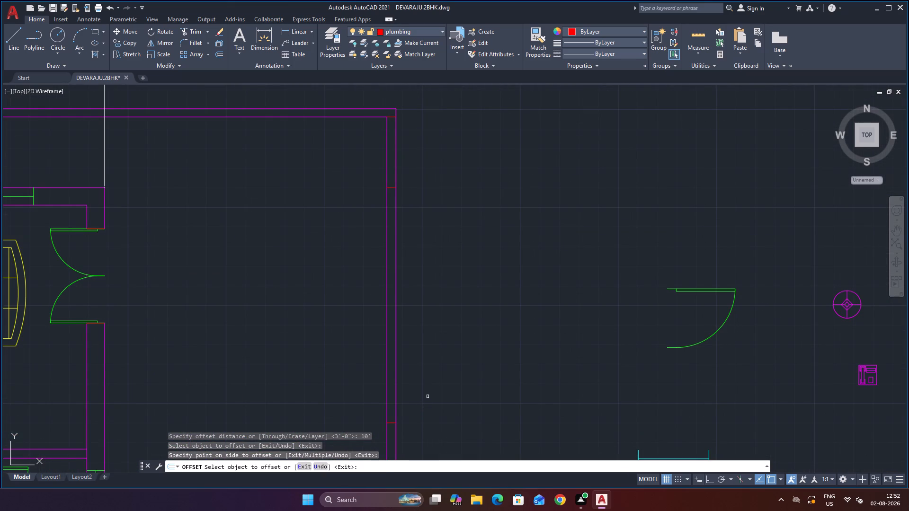
pyautogui.scroll(-2, 447, 349)
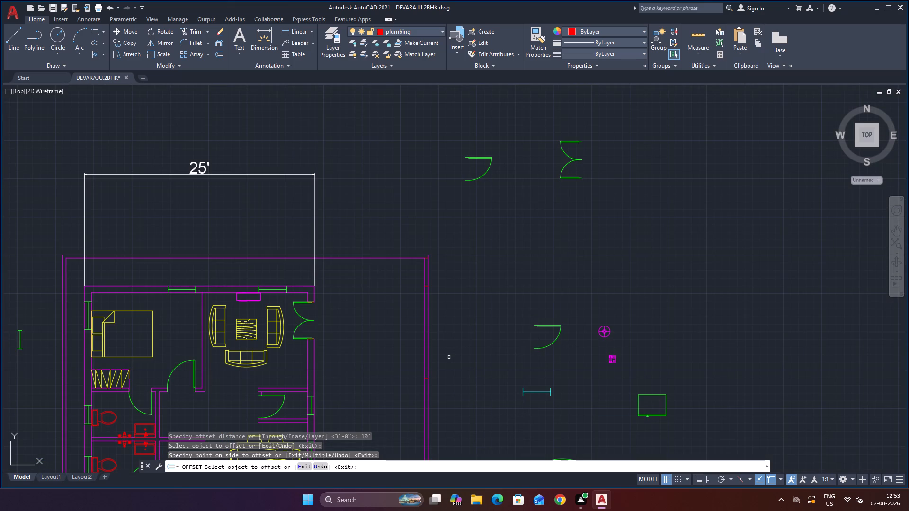
# Draw a diagonal line across the 10' wall opening from the lower cross line's outer end to the upper cross line's inner end.
pyautogui.scroll(-1, 449, 358)
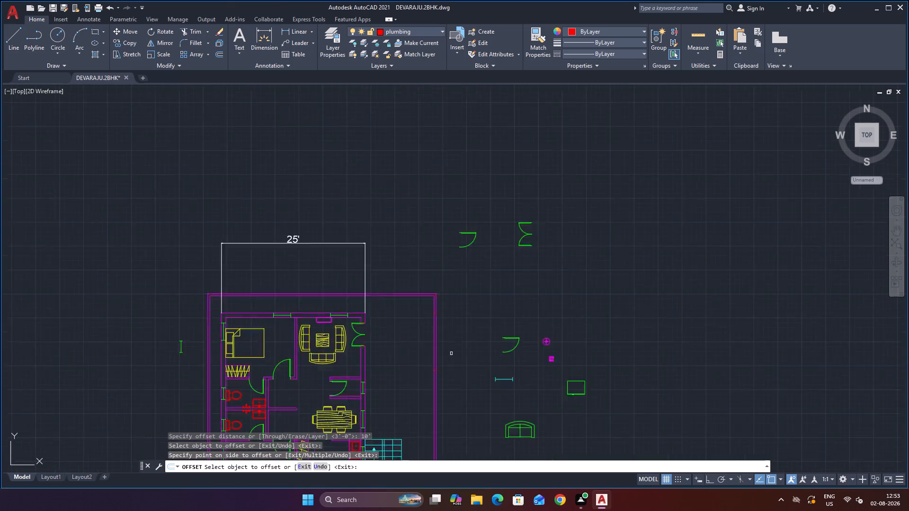
pyautogui.scroll(-1, 451, 353)
pyautogui.scroll(1, 459, 404)
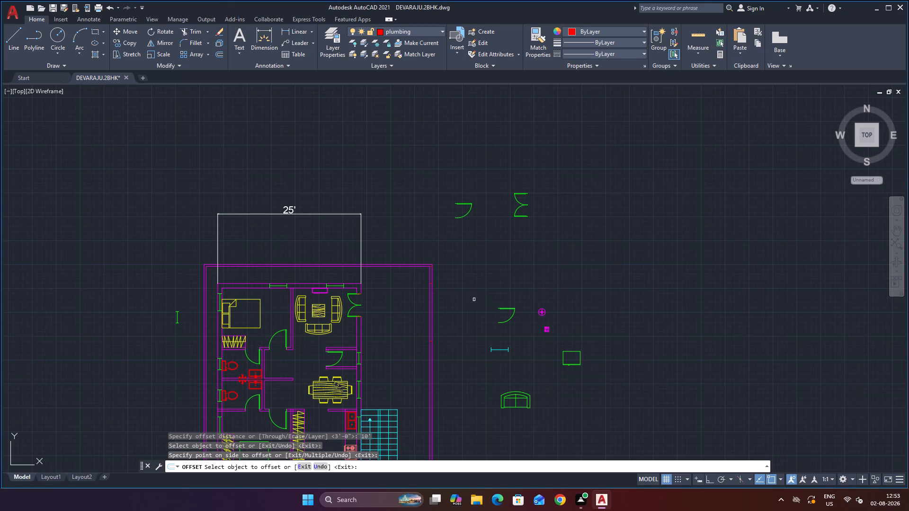
pyautogui.press('Escape')
pyautogui.scroll(3, 468, 317)
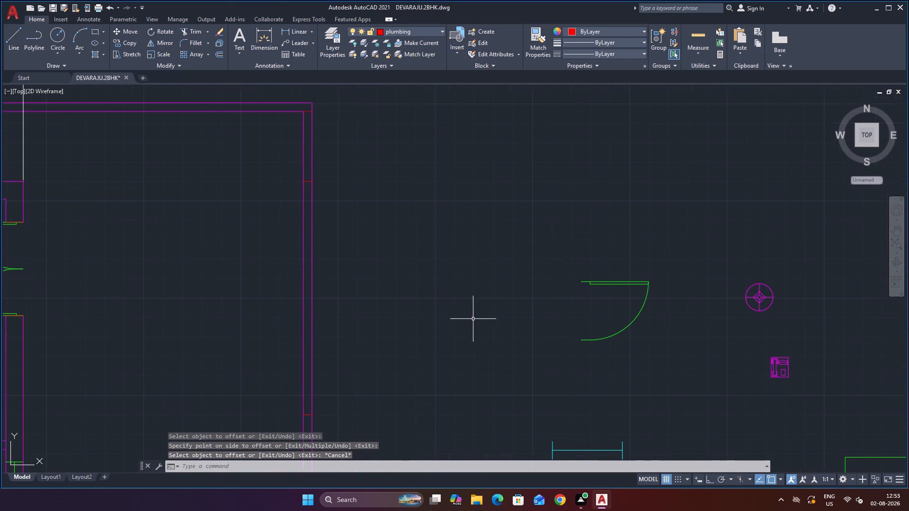
pyautogui.press('l')
pyautogui.press('Return')
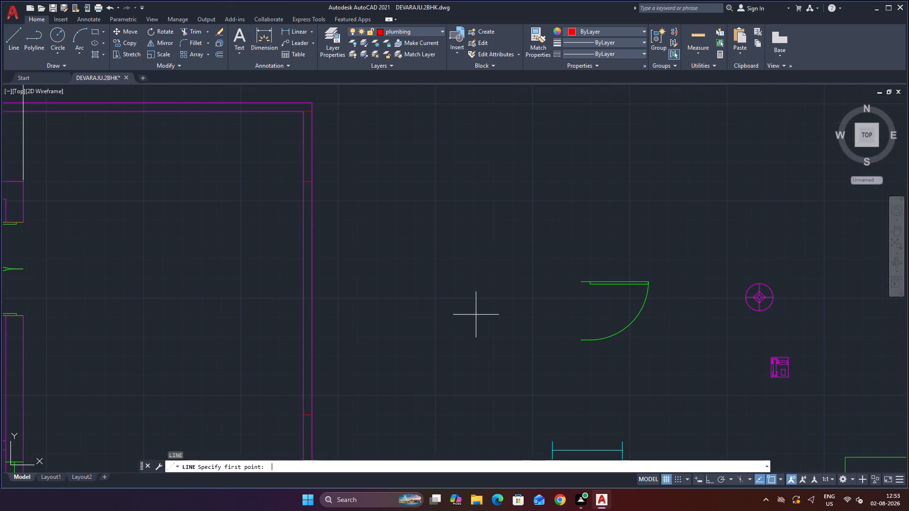
pyautogui.click(310, 416)
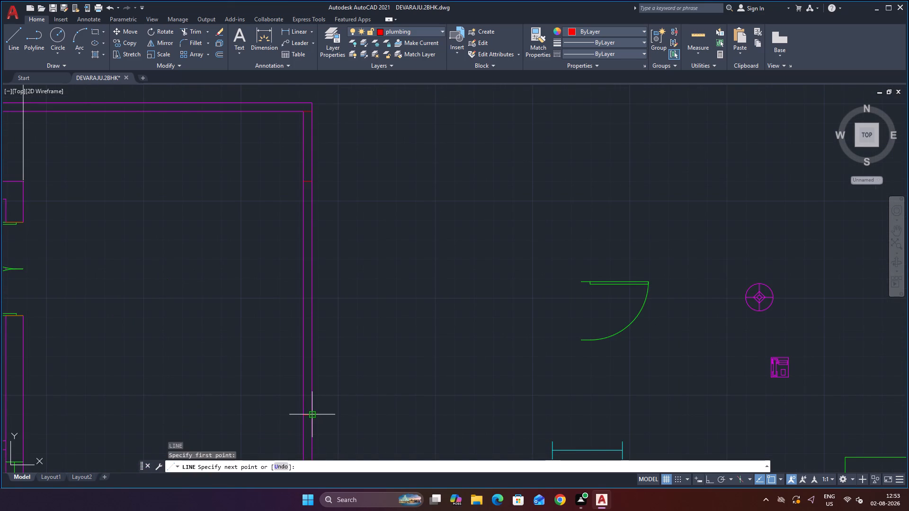
pyautogui.press('F8')
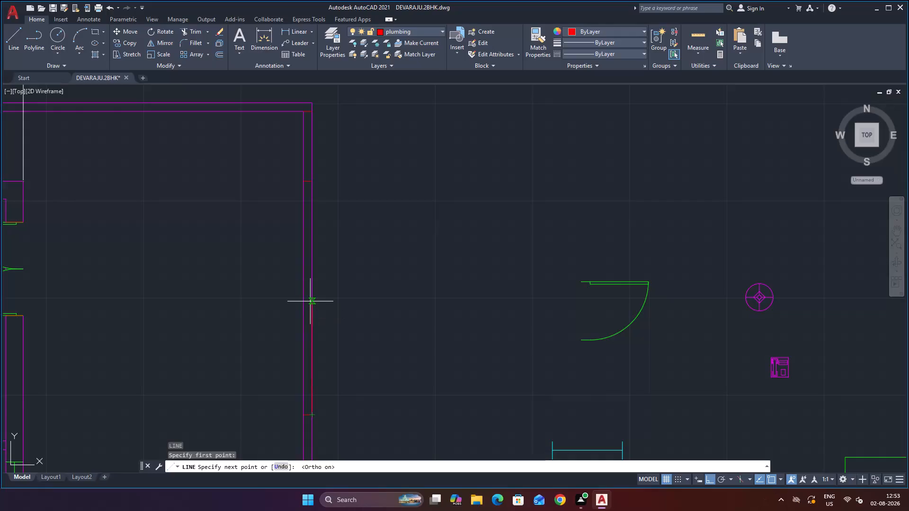
pyautogui.scroll(3, 308, 207)
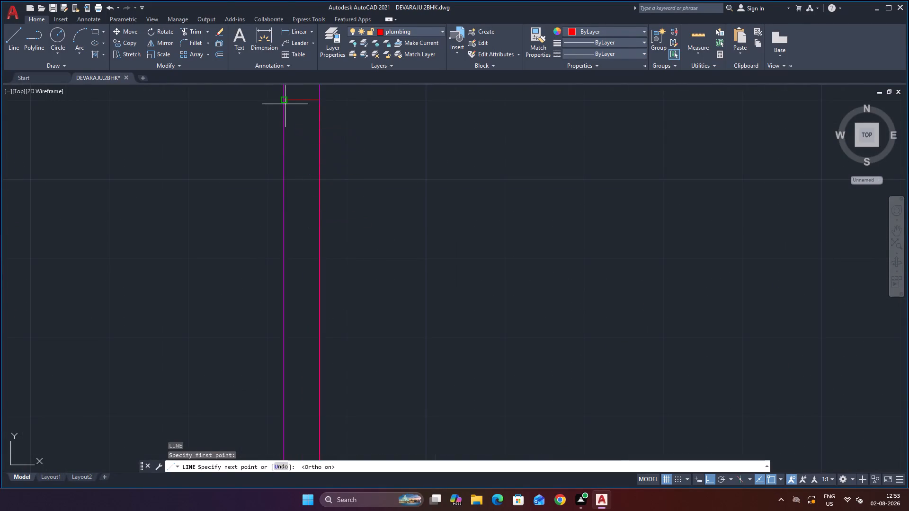
pyautogui.press('F8')
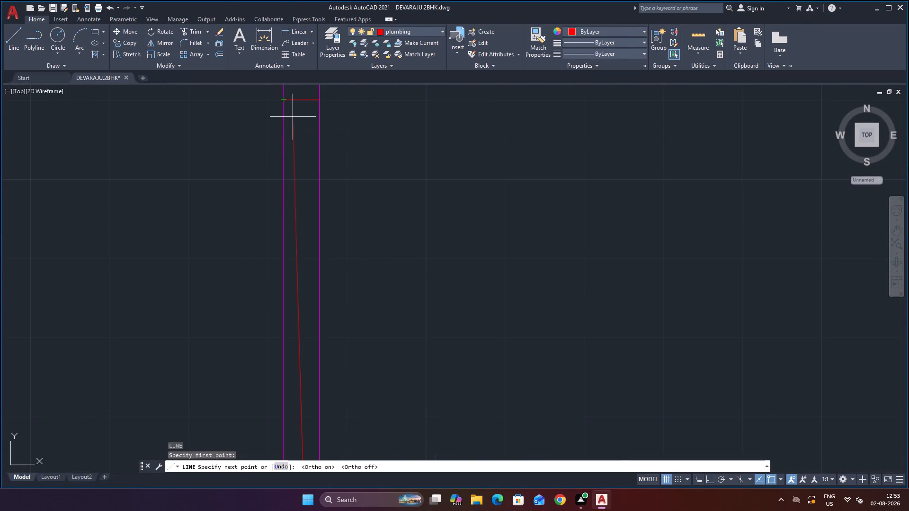
pyautogui.click(284, 100)
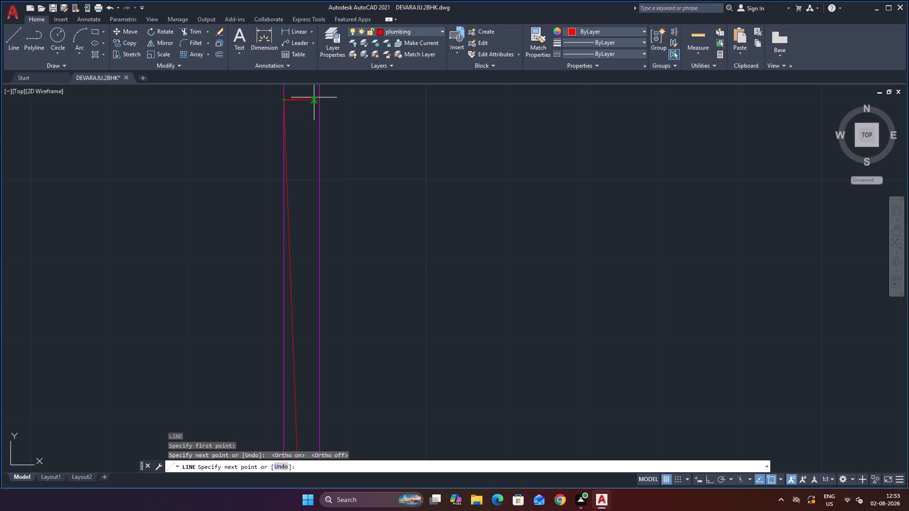
pyautogui.press('Escape')
# Draw the opposite diagonal across the opening from the upper cross line's outer end to the lower cross line's inner end.
pyautogui.press('l')
pyautogui.press('Return')
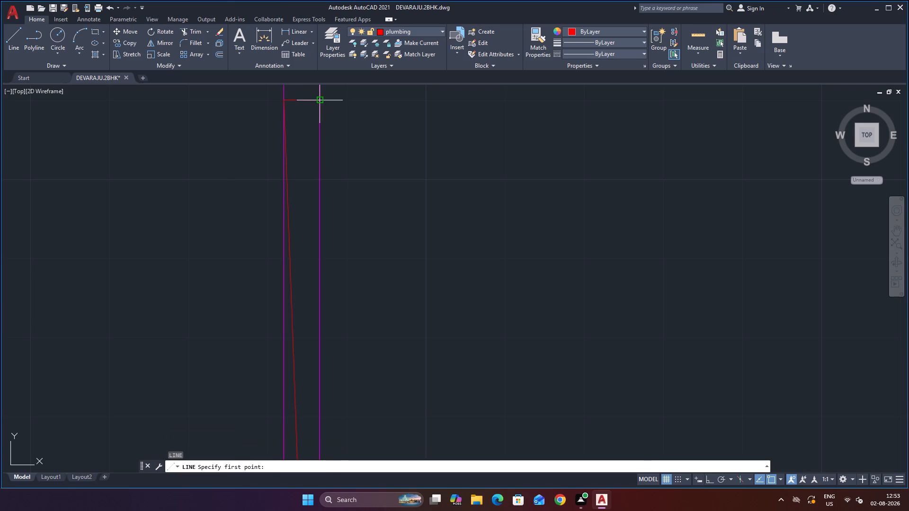
pyautogui.click(318, 101)
pyautogui.scroll(-6, 310, 255)
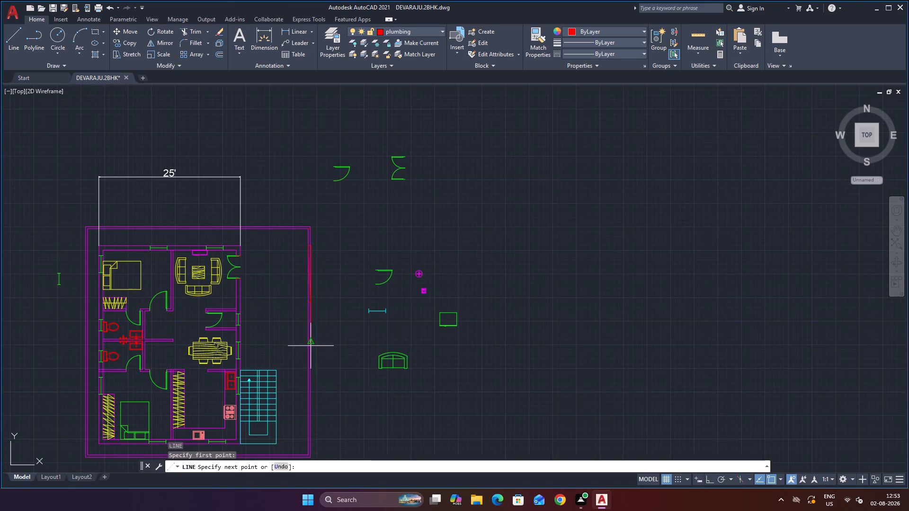
pyautogui.scroll(4, 311, 344)
pyautogui.scroll(-2, 307, 207)
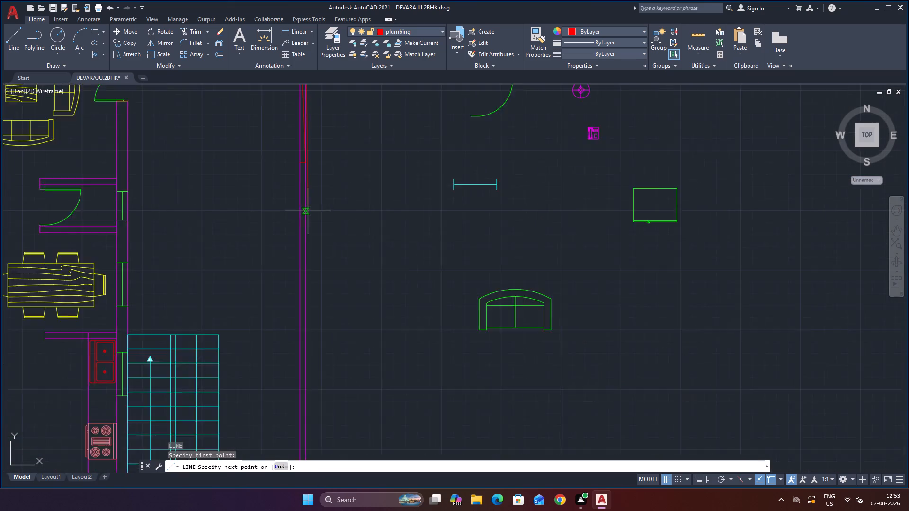
pyautogui.scroll(-1, 308, 211)
pyautogui.scroll(4, 300, 170)
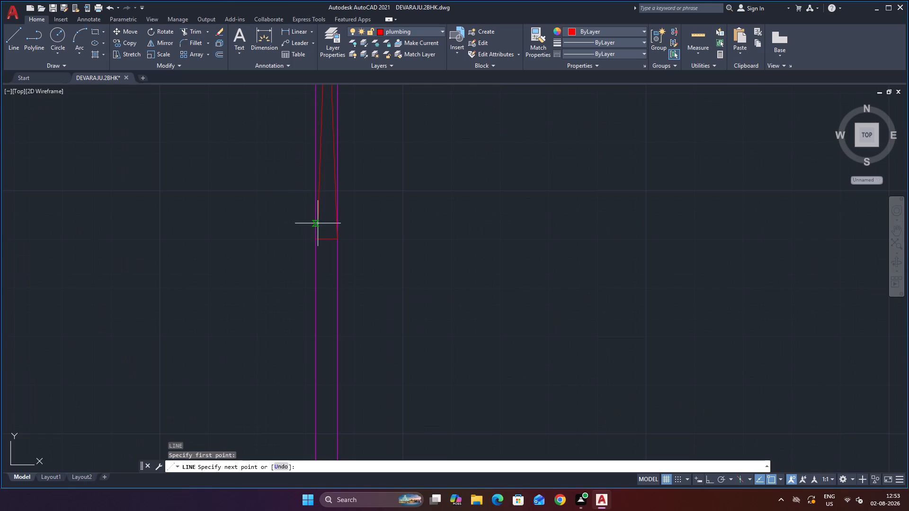
pyautogui.click(314, 238)
pyautogui.scroll(-2, 362, 195)
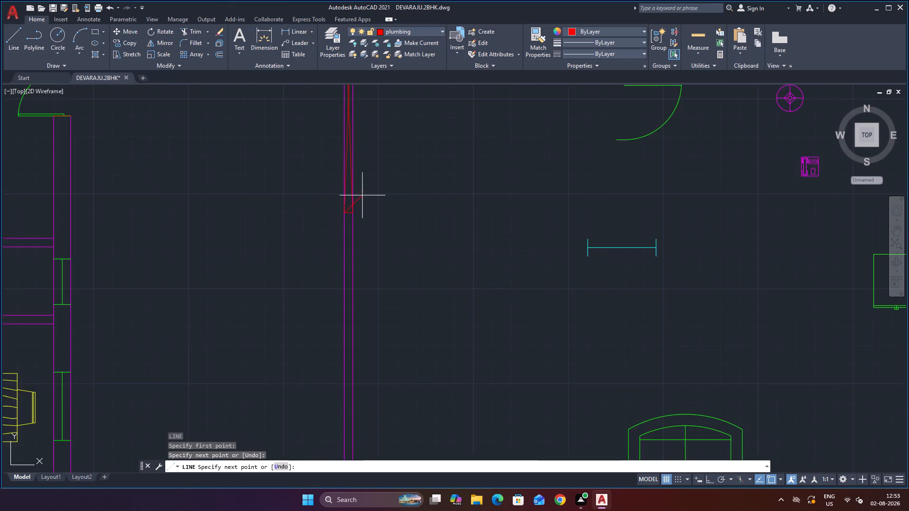
pyautogui.scroll(-2, 362, 195)
pyautogui.scroll(1, 378, 187)
pyautogui.press('Escape')
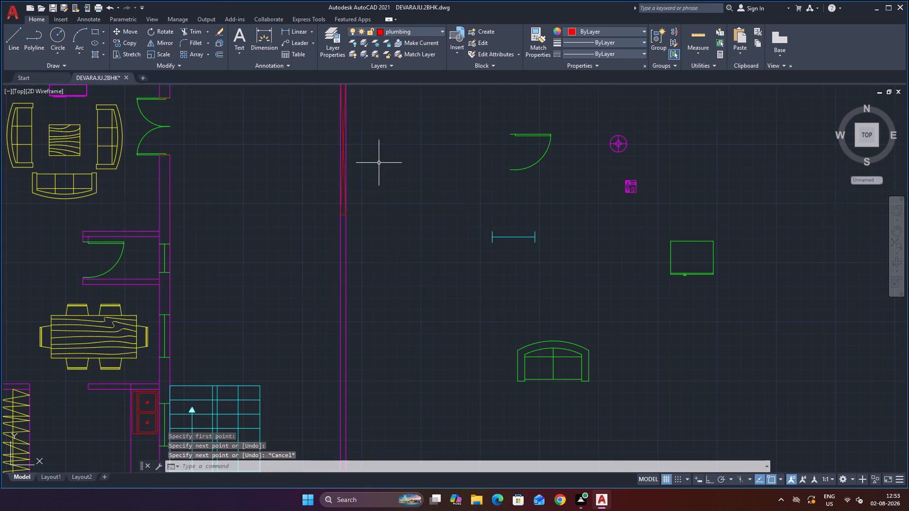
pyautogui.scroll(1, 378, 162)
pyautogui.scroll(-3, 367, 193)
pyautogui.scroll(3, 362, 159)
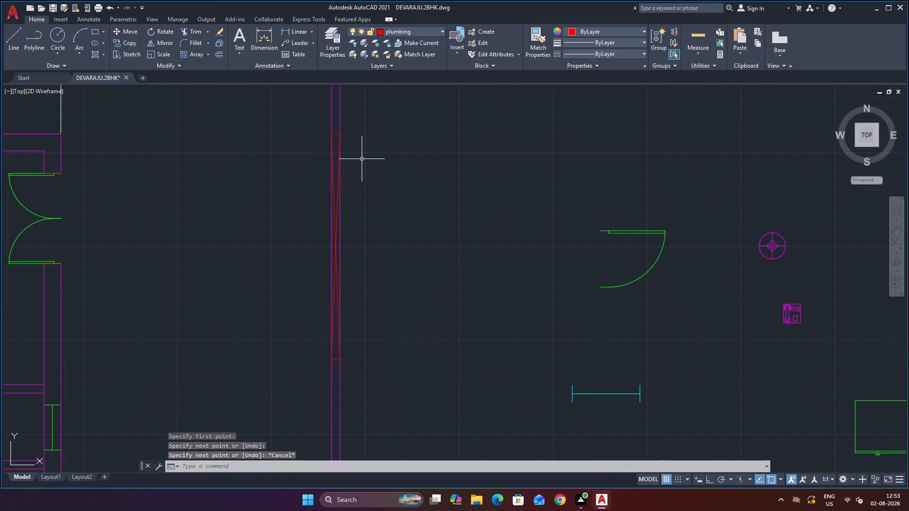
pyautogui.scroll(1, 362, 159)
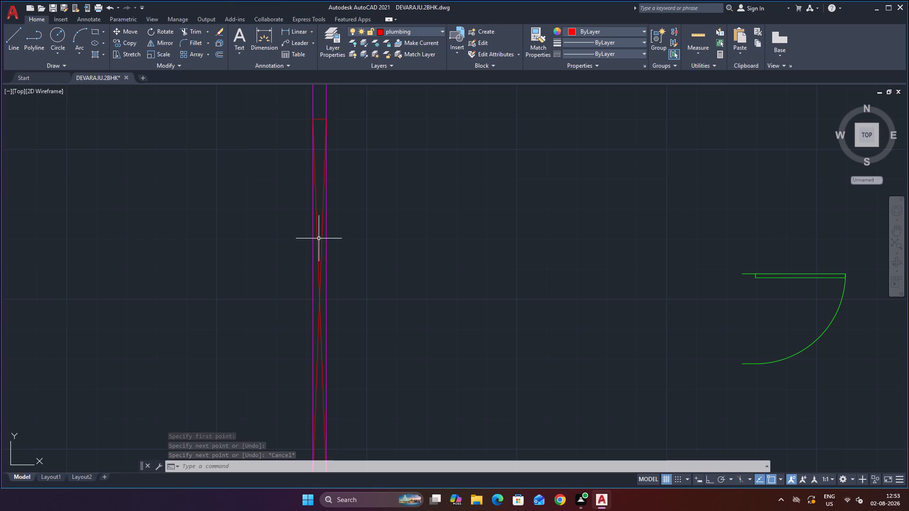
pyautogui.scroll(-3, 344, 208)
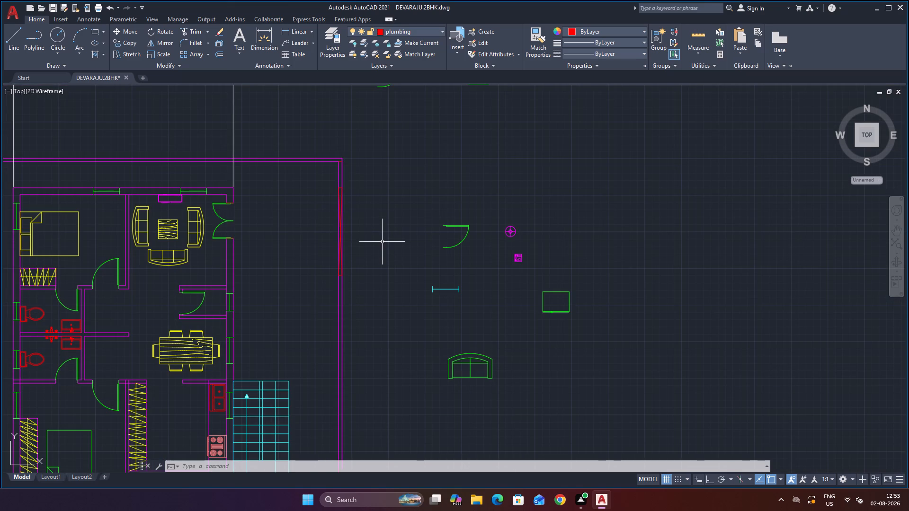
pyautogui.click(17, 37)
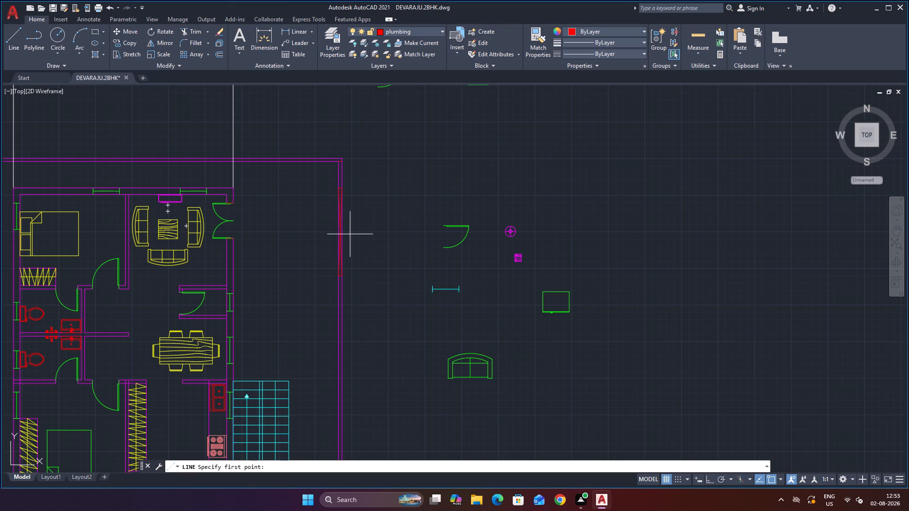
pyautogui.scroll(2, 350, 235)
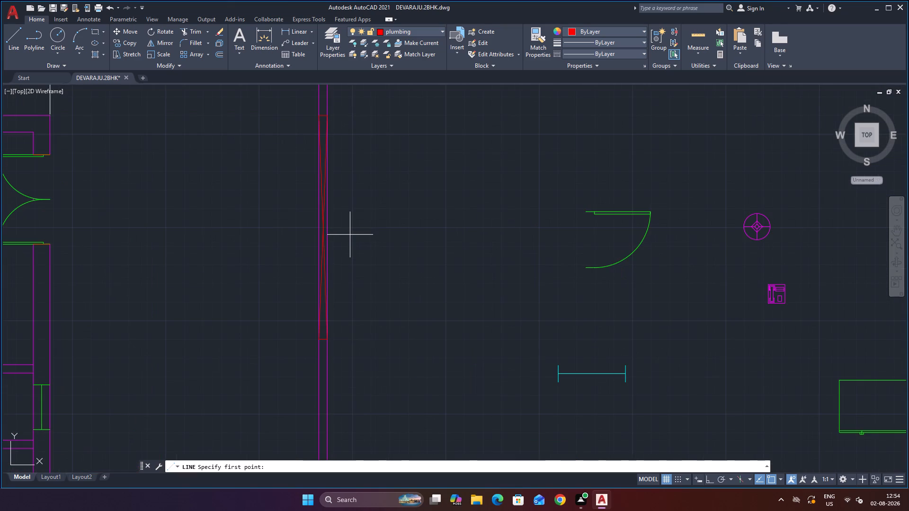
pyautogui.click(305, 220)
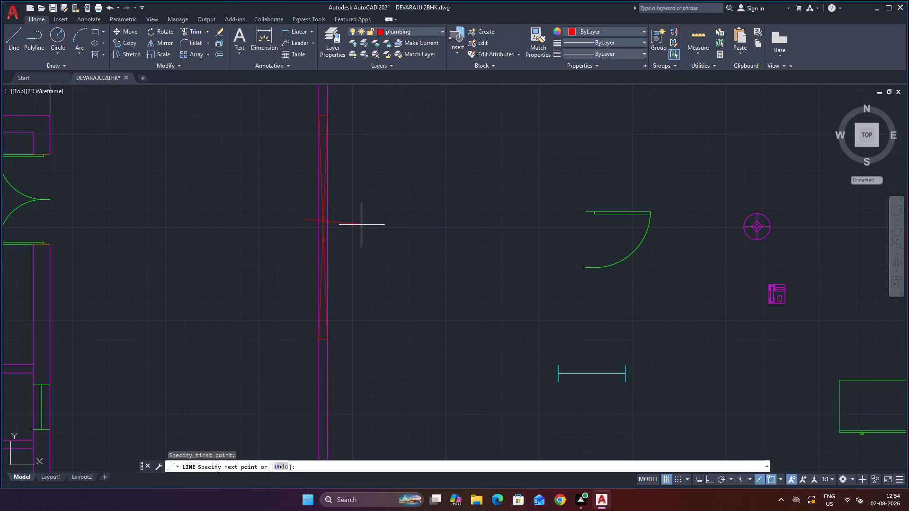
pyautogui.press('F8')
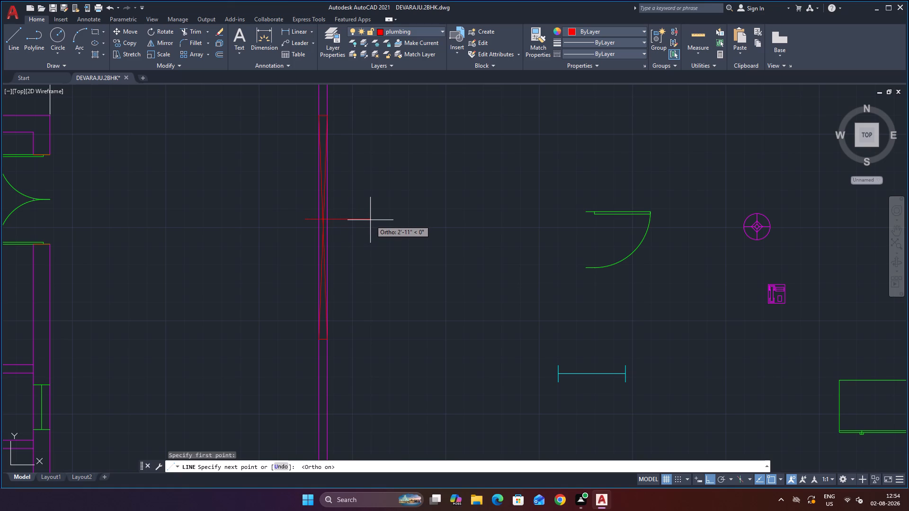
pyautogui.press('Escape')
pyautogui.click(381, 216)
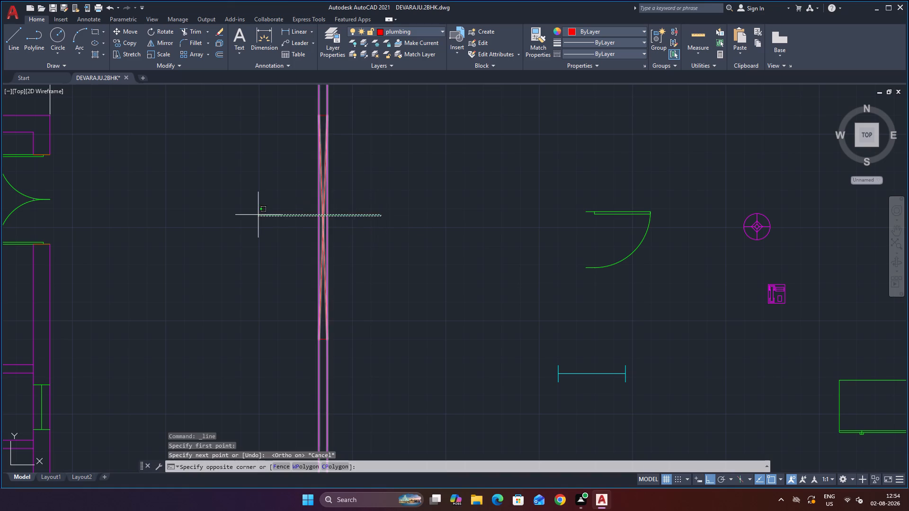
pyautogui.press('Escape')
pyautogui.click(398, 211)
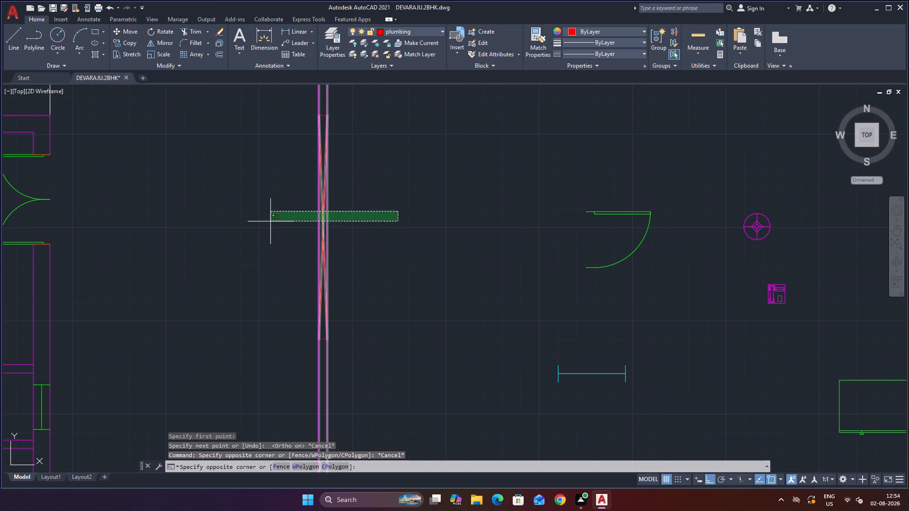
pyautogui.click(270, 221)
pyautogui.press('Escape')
# Draw a vertical centre line through the wall opening from the lower cross line's midpoint to the upper cross line's midpoint.
pyautogui.scroll(-2, 365, 223)
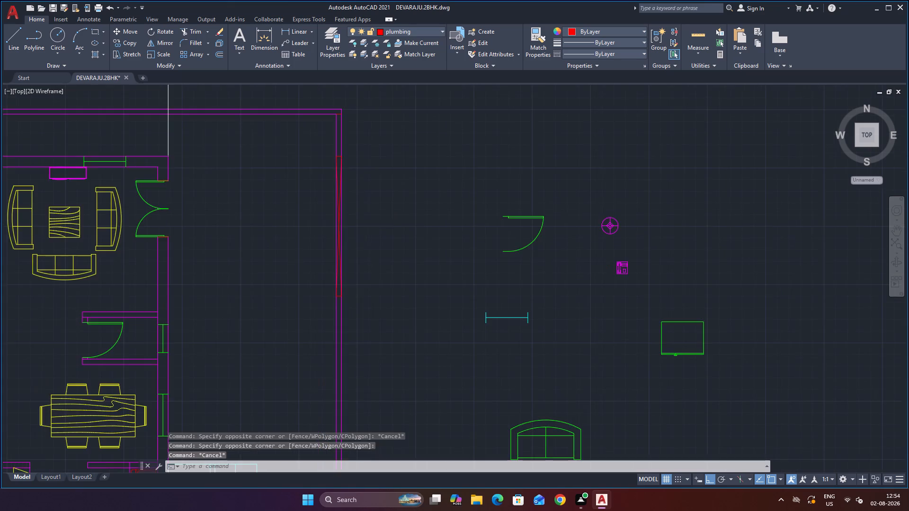
pyautogui.scroll(-1, 364, 228)
pyautogui.scroll(2, 372, 258)
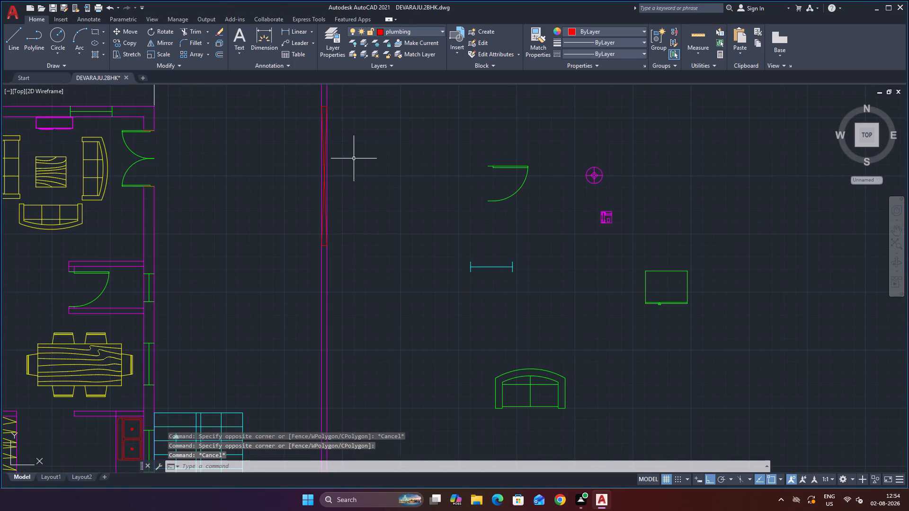
pyautogui.scroll(3, 315, 107)
pyautogui.scroll(-2, 369, 194)
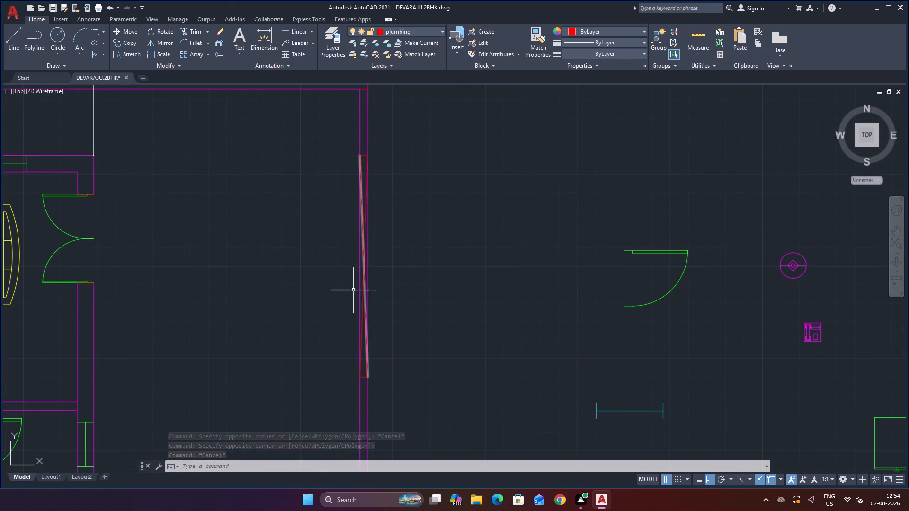
pyautogui.scroll(3, 420, 323)
pyautogui.scroll(-3, 417, 297)
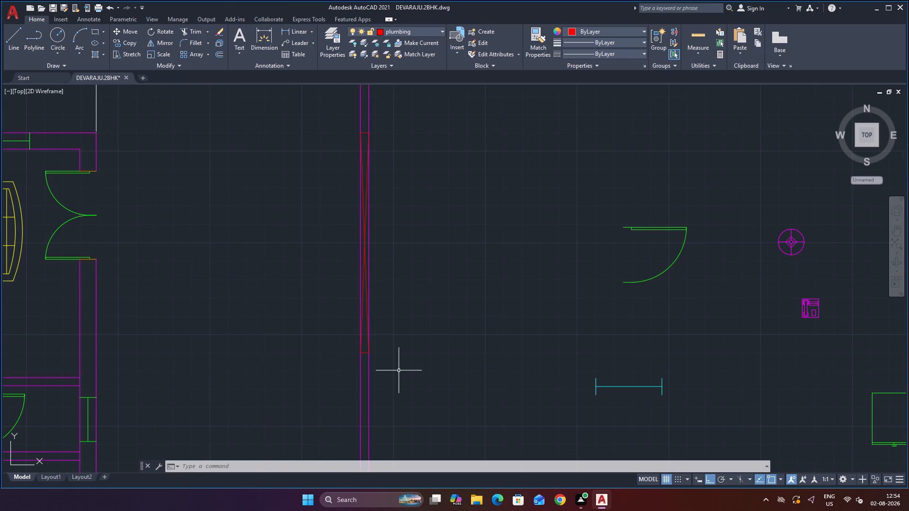
pyautogui.press('l')
pyautogui.press('Return')
pyautogui.scroll(3, 354, 369)
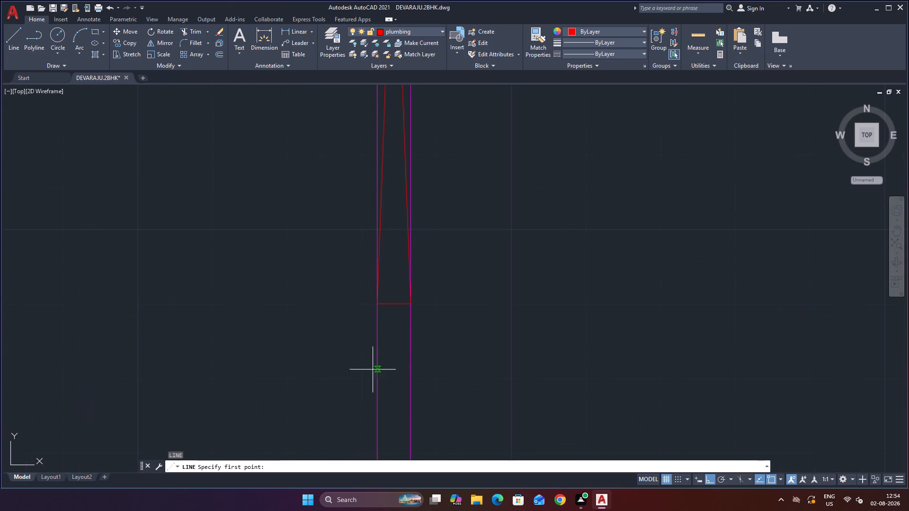
pyautogui.click(394, 302)
pyautogui.scroll(-5, 401, 254)
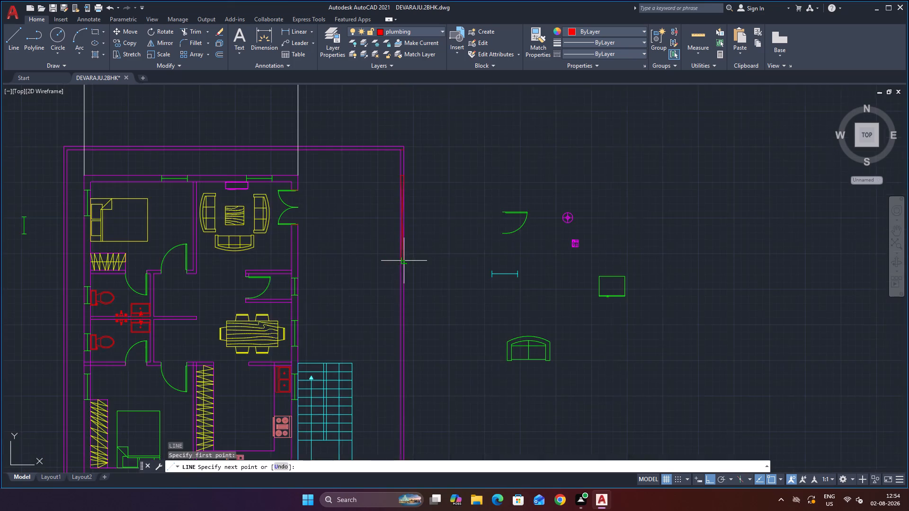
pyautogui.scroll(2, 409, 220)
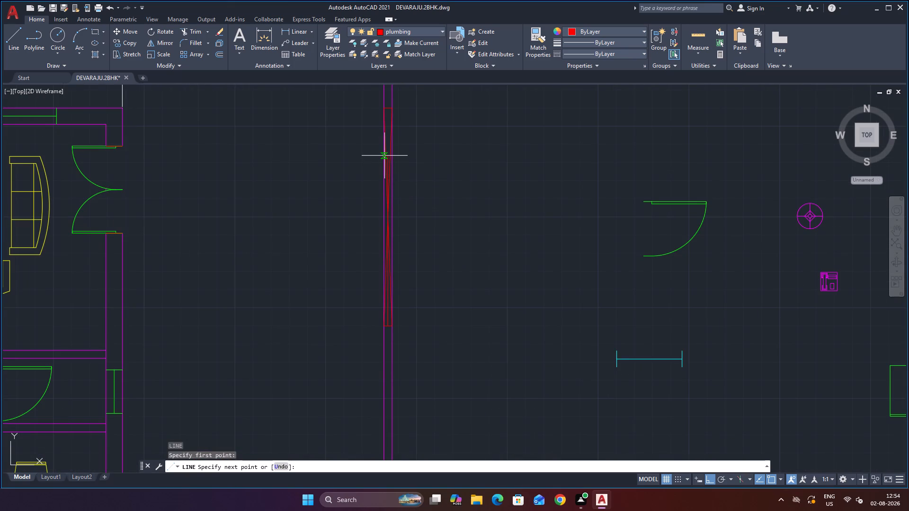
pyautogui.scroll(3, 387, 108)
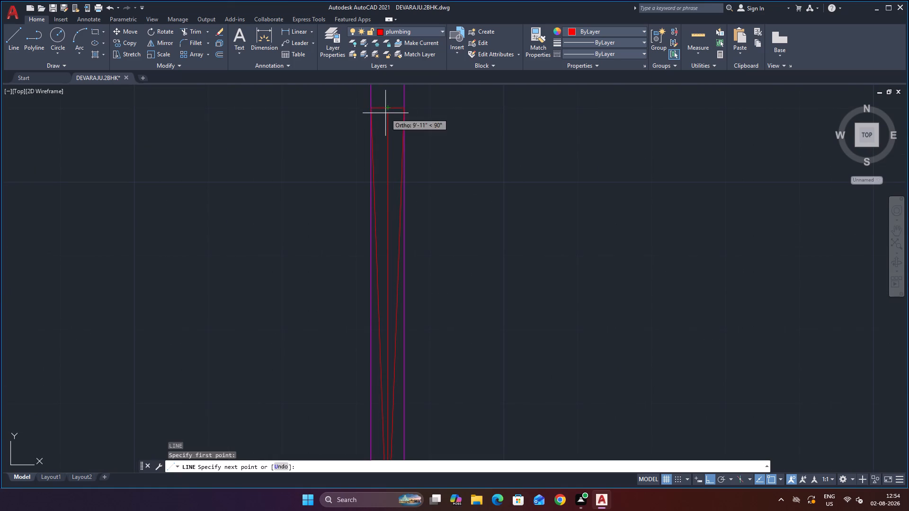
pyautogui.click(387, 106)
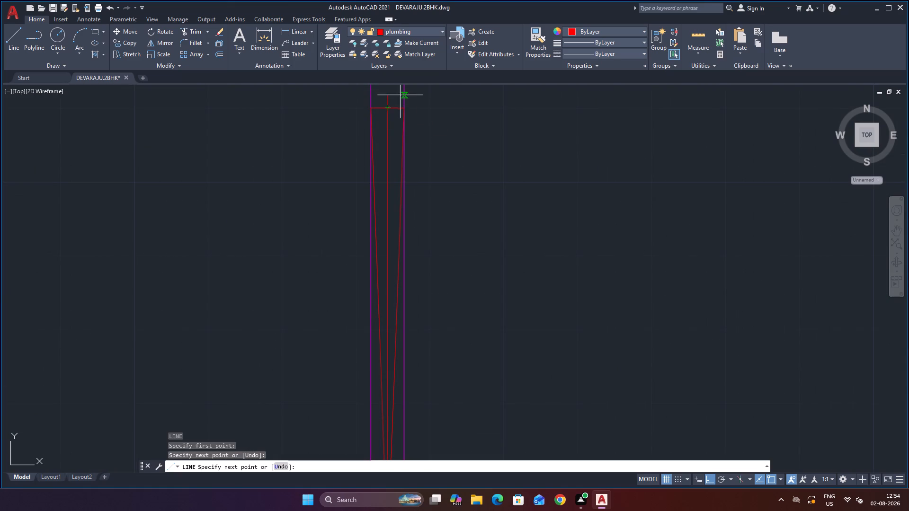
pyautogui.press('Escape')
pyautogui.scroll(-4, 444, 252)
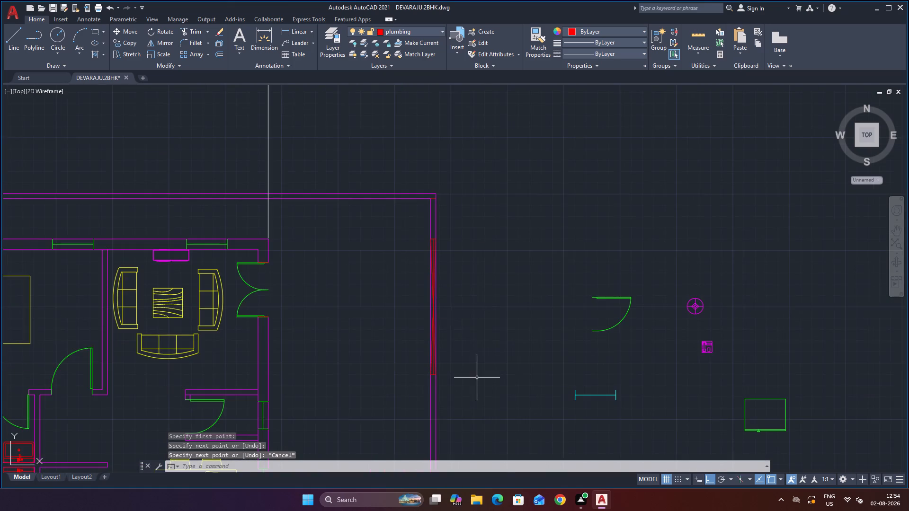
pyautogui.scroll(2, 477, 379)
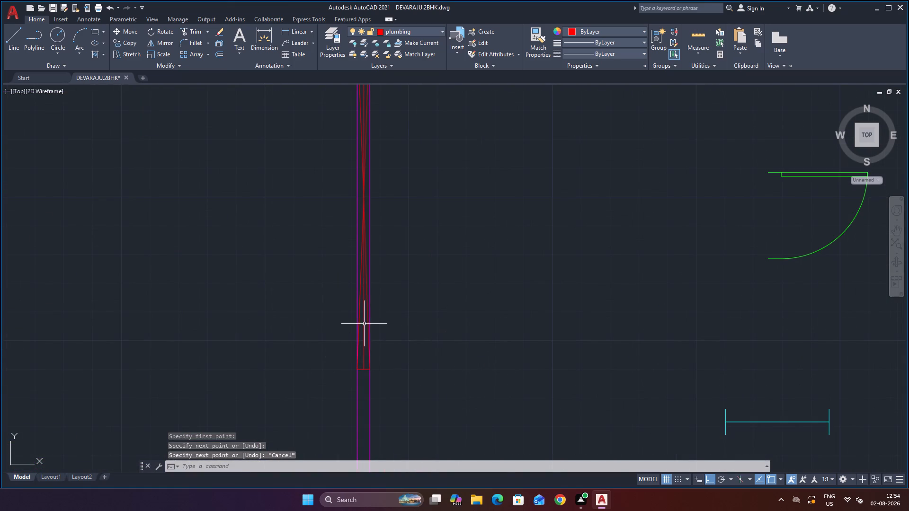
# Trim the overlapping wall lines where the bedroom–kitchen partition meets the cross wall above the kitchen's hatched wardrobe.
pyautogui.scroll(-2, 423, 269)
pyautogui.press('Escape')
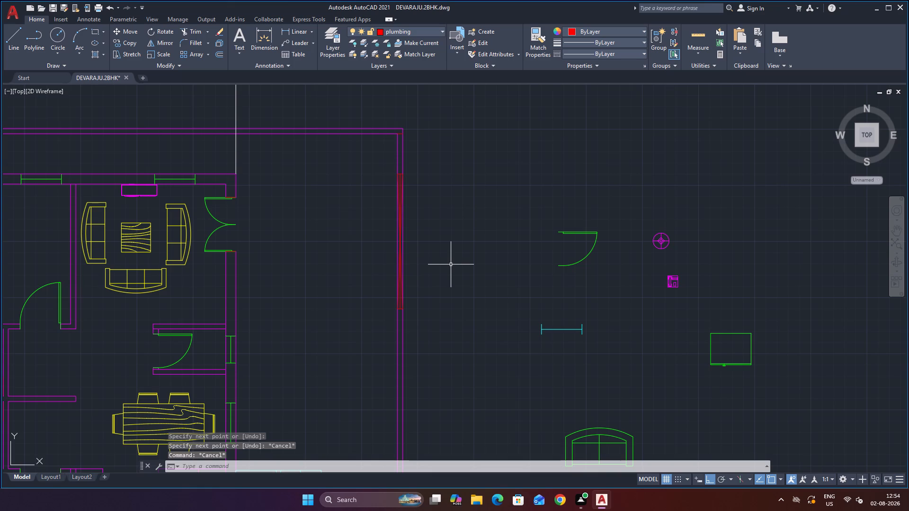
pyautogui.scroll(-1, 451, 280)
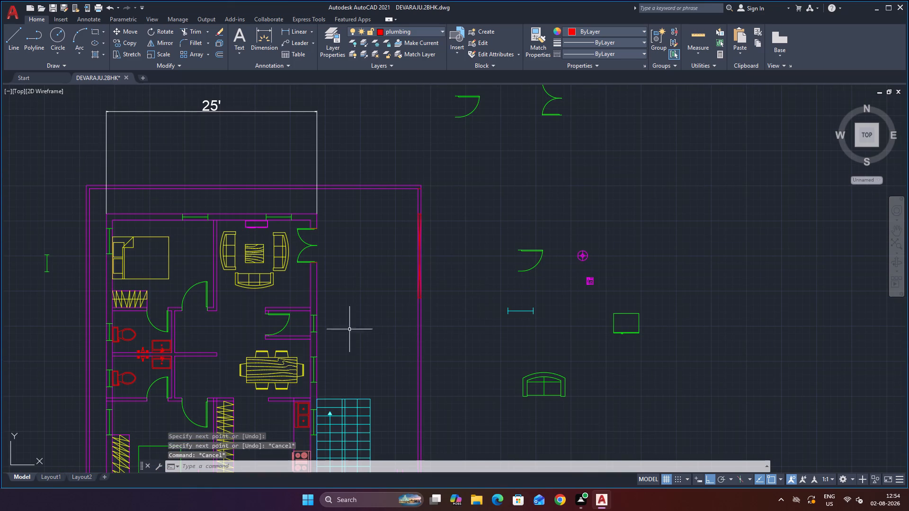
pyautogui.scroll(-1, 355, 339)
pyautogui.scroll(-1, 302, 392)
pyautogui.scroll(-2, 319, 344)
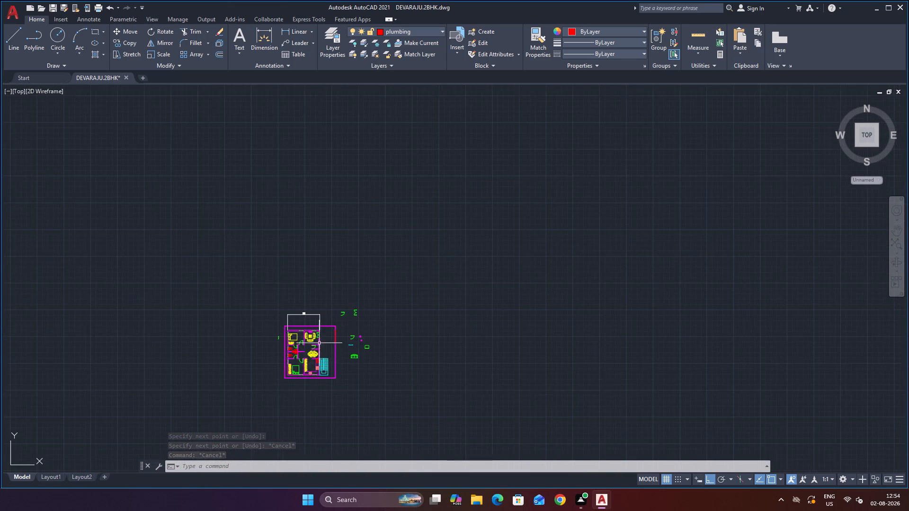
pyautogui.scroll(3, 294, 371)
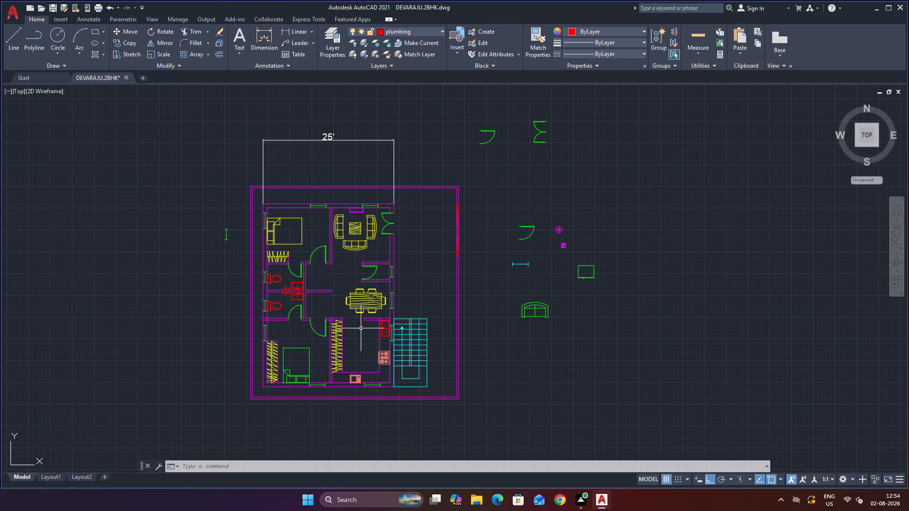
pyautogui.scroll(4, 361, 328)
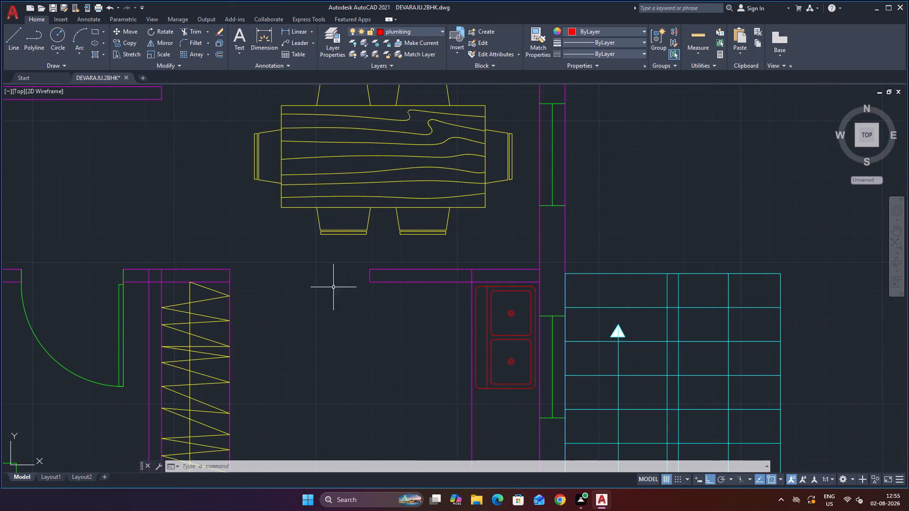
pyautogui.scroll(3, 152, 276)
pyautogui.scroll(-2, 178, 266)
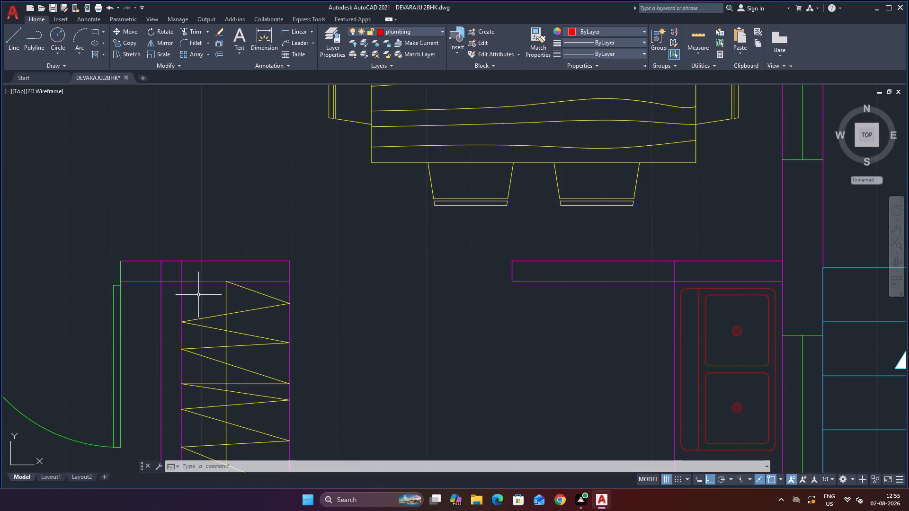
pyautogui.write('tr')
pyautogui.press('Return')
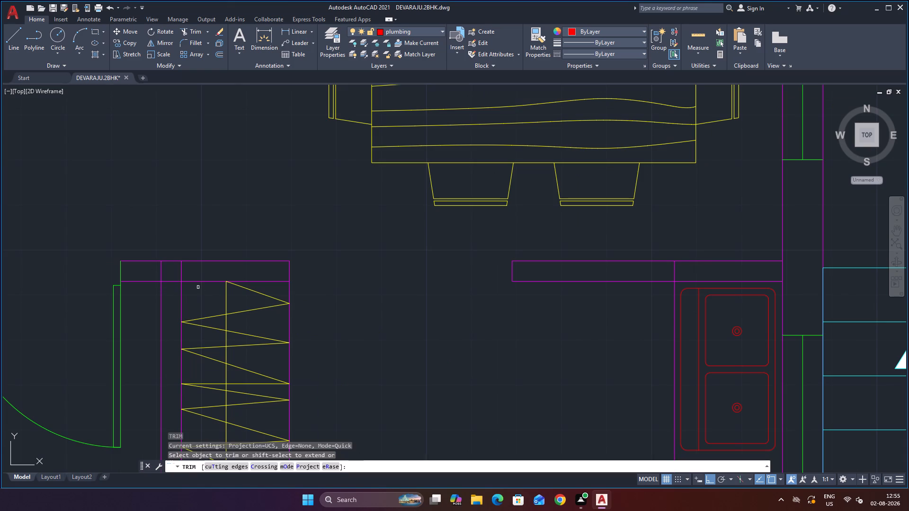
pyautogui.click(191, 269)
pyautogui.click(153, 269)
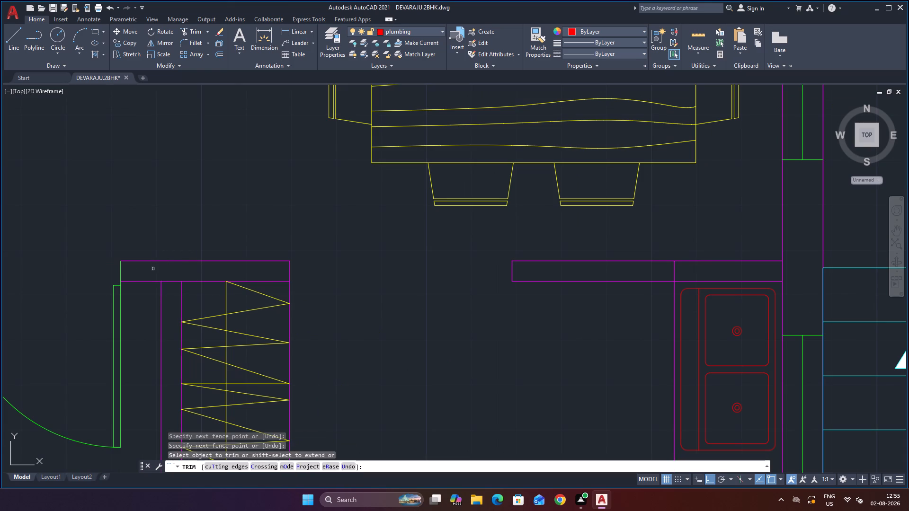
pyautogui.click(170, 274)
pyautogui.click(171, 295)
# Trim the short leftover wall line at the door jamb of the small room between the living and dining areas.
pyautogui.scroll(-4, 285, 266)
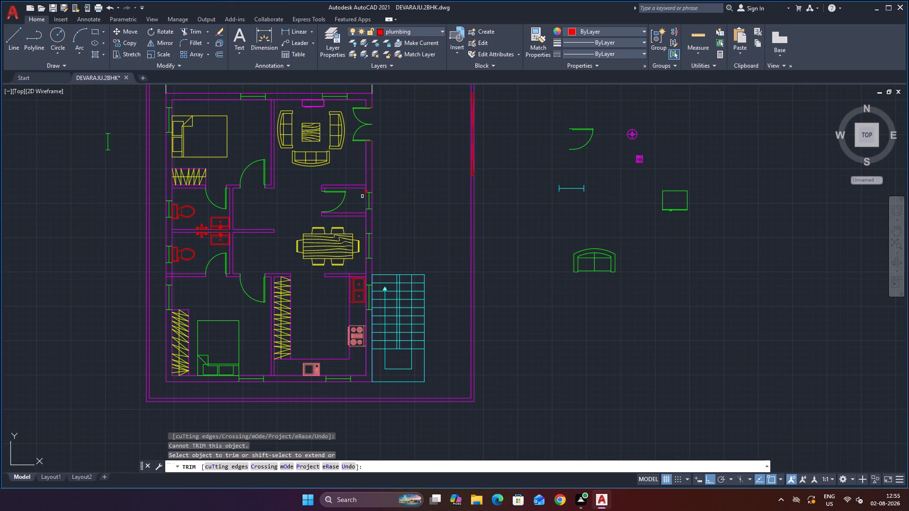
pyautogui.scroll(5, 332, 189)
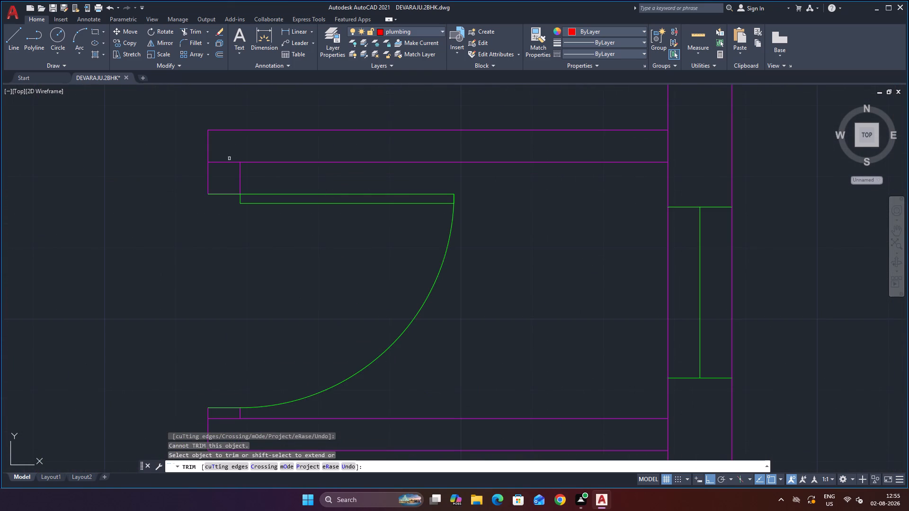
pyautogui.click(222, 161)
# Trim the crossing lines where the wall between the lower toilet and lower bedroom joins the outer wall.
pyautogui.scroll(-3, 238, 145)
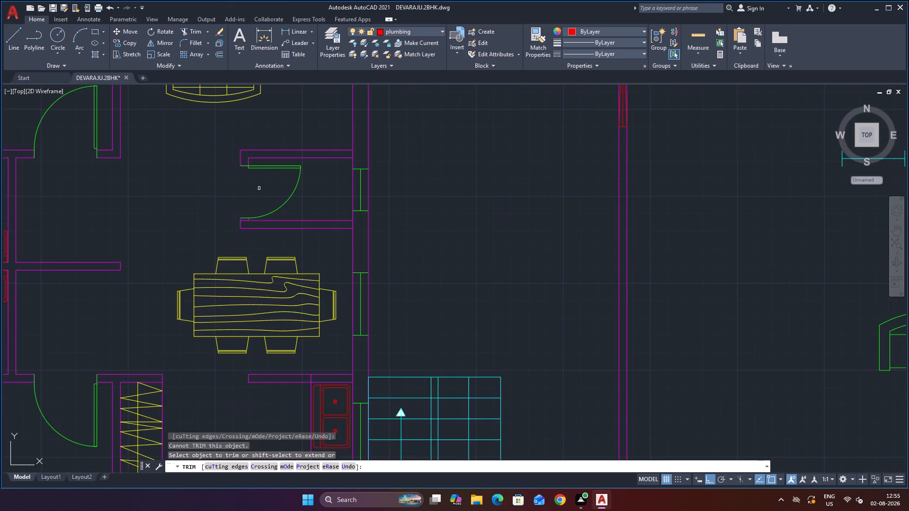
pyautogui.scroll(-1, 251, 216)
pyautogui.scroll(2, 239, 253)
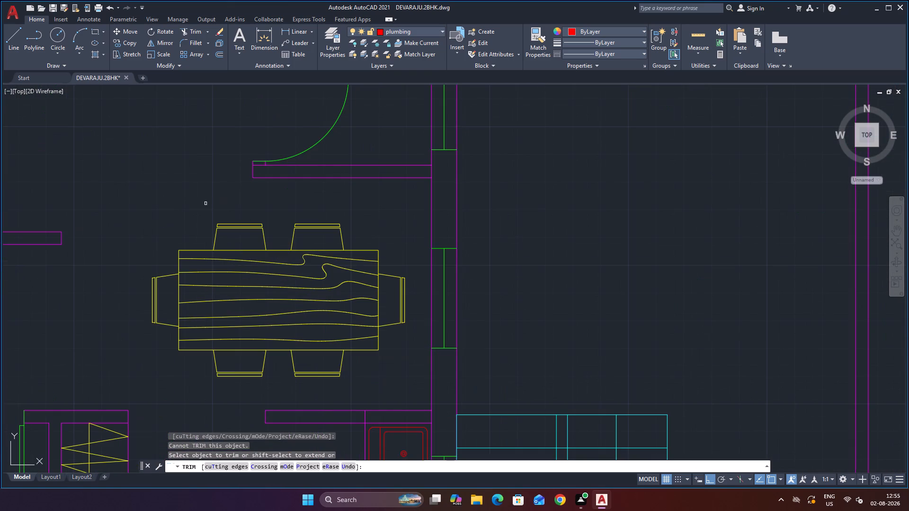
pyautogui.scroll(-3, 216, 209)
pyautogui.scroll(1, 64, 229)
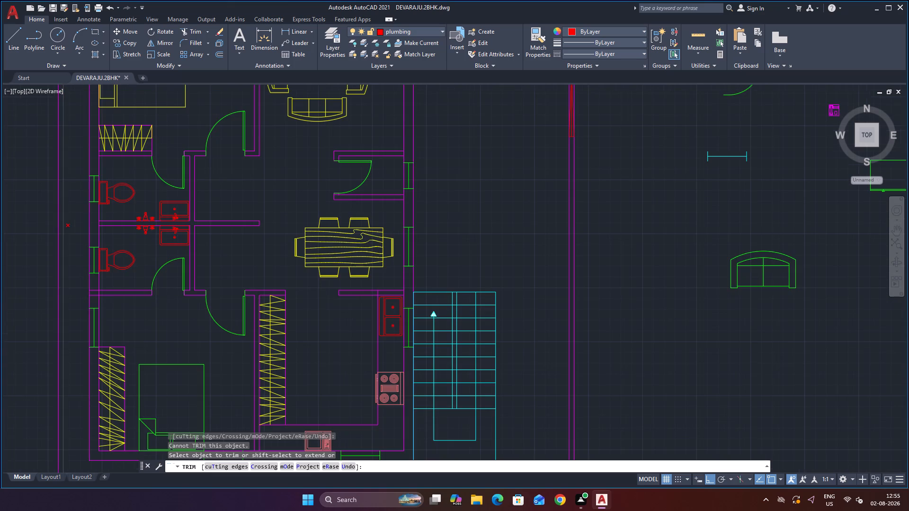
pyautogui.scroll(4, 74, 313)
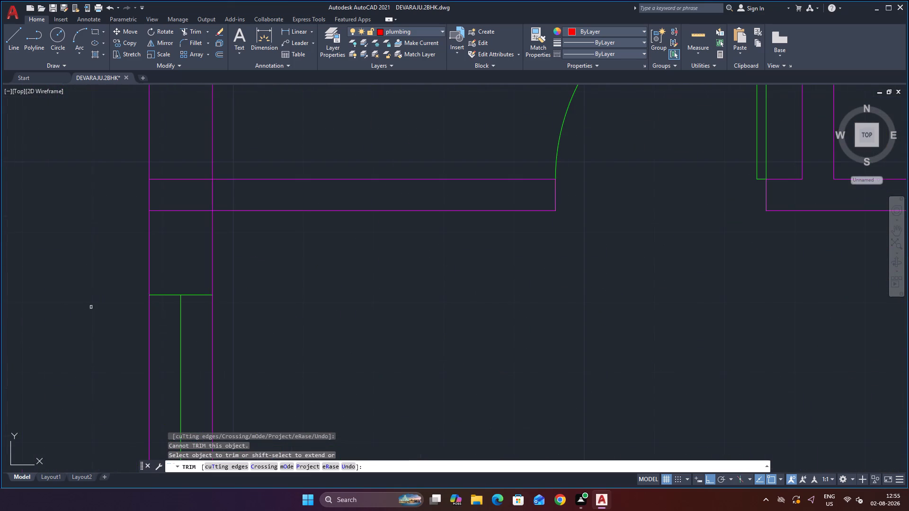
pyautogui.scroll(-3, 209, 235)
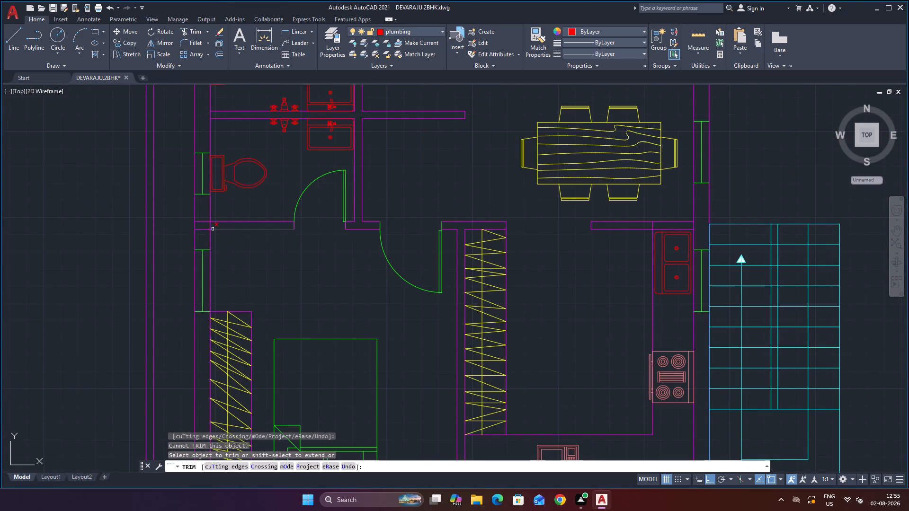
pyautogui.scroll(4, 213, 229)
pyautogui.click(195, 211)
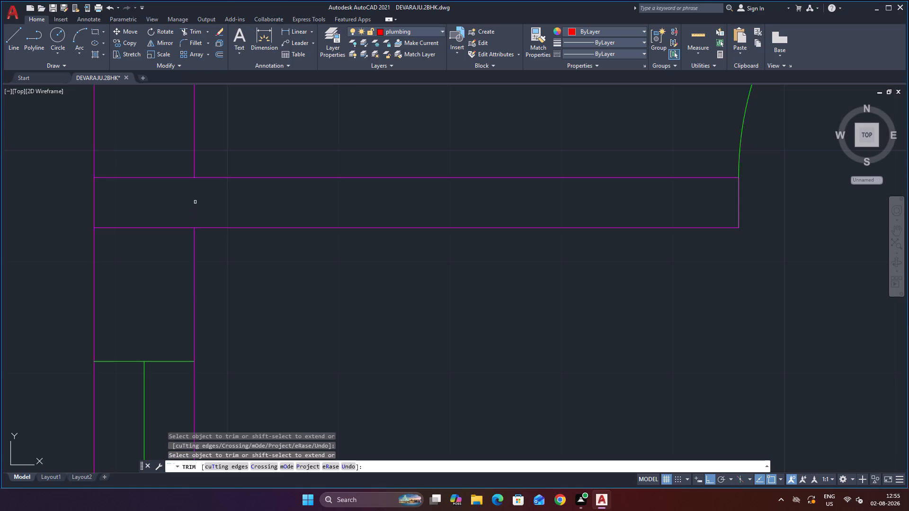
pyautogui.scroll(-1, 196, 202)
pyautogui.click(168, 219)
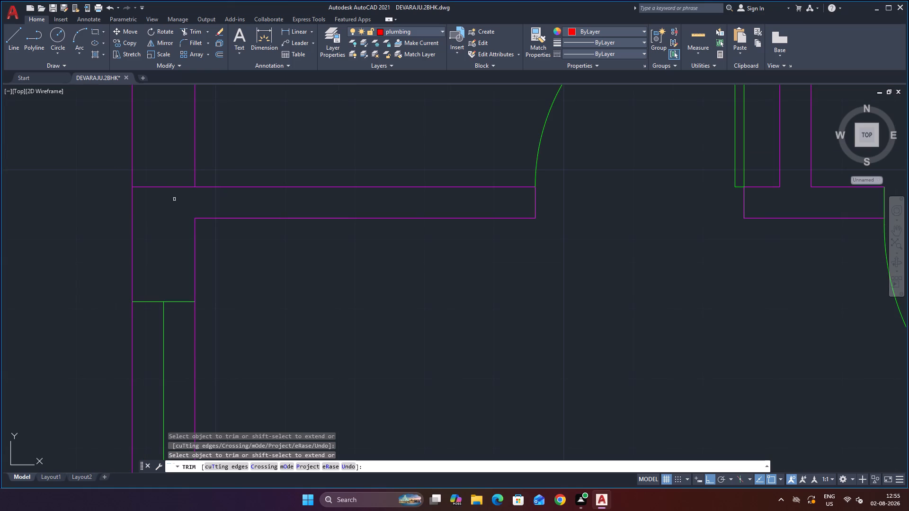
pyautogui.click(171, 185)
# Trim the top outer wall's inner line across its junction with the partition between the upper bedroom and living room.
pyautogui.scroll(-4, 172, 207)
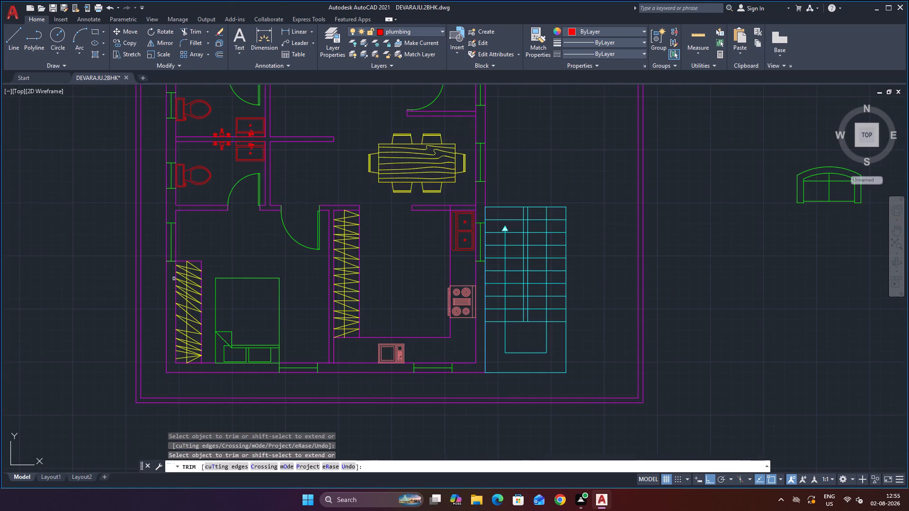
pyautogui.scroll(-1, 174, 281)
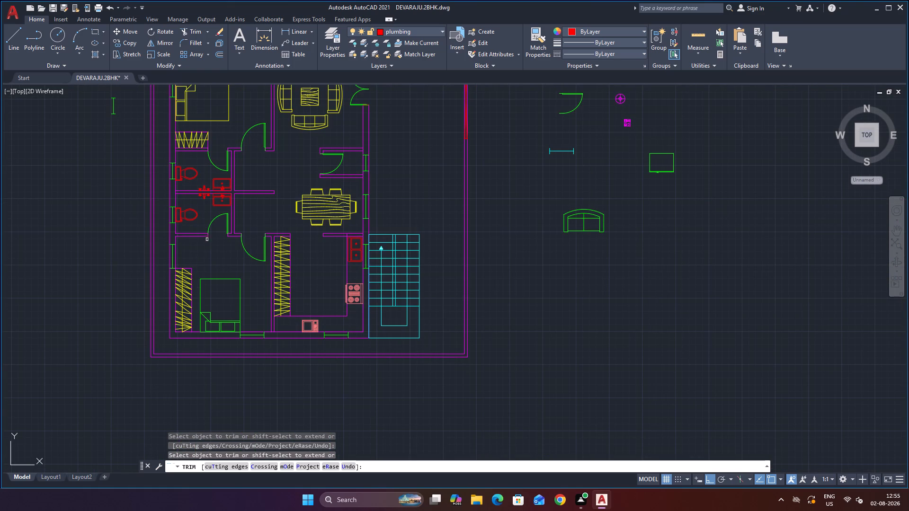
pyautogui.scroll(2, 232, 236)
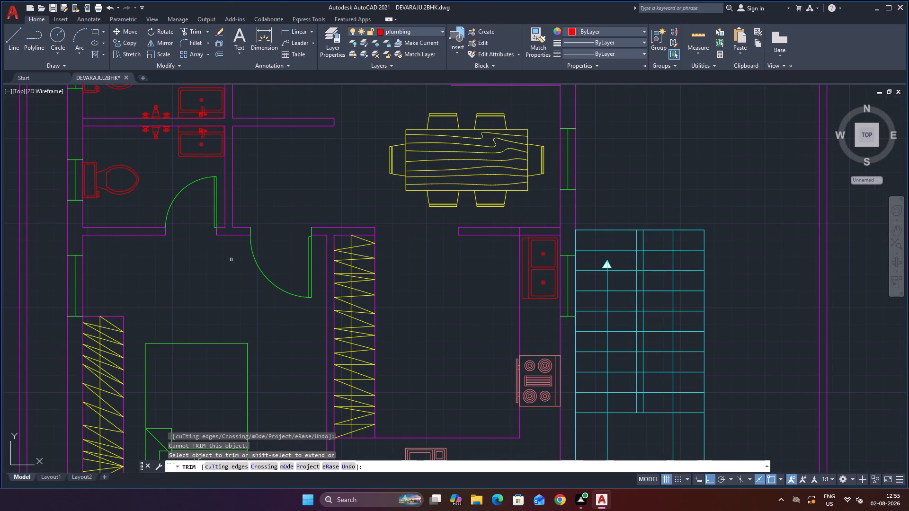
pyautogui.scroll(-3, 256, 303)
pyautogui.scroll(2, 348, 359)
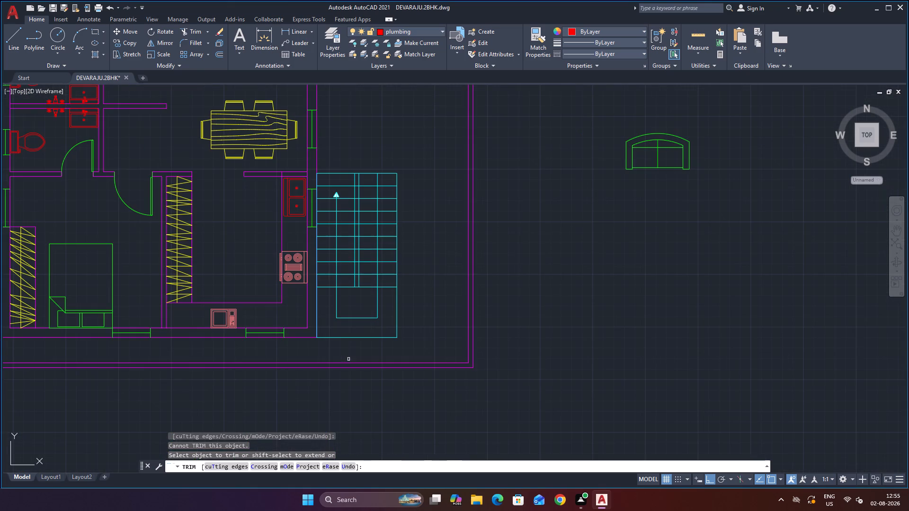
pyautogui.scroll(1, 321, 342)
pyautogui.scroll(-4, 334, 363)
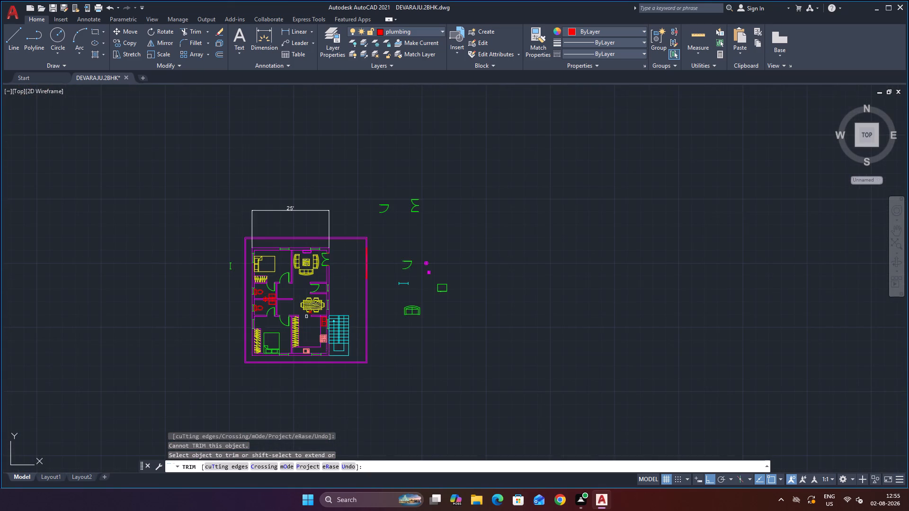
pyautogui.scroll(3, 278, 220)
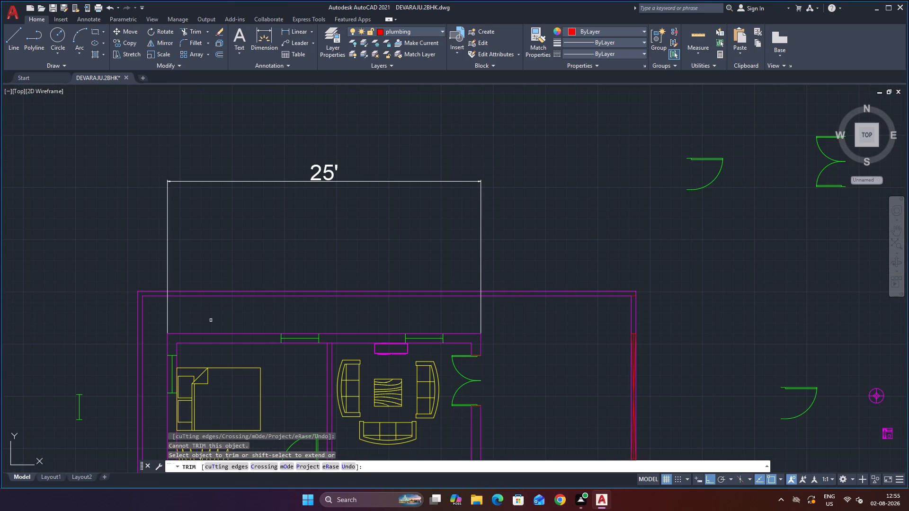
pyautogui.scroll(2, 316, 356)
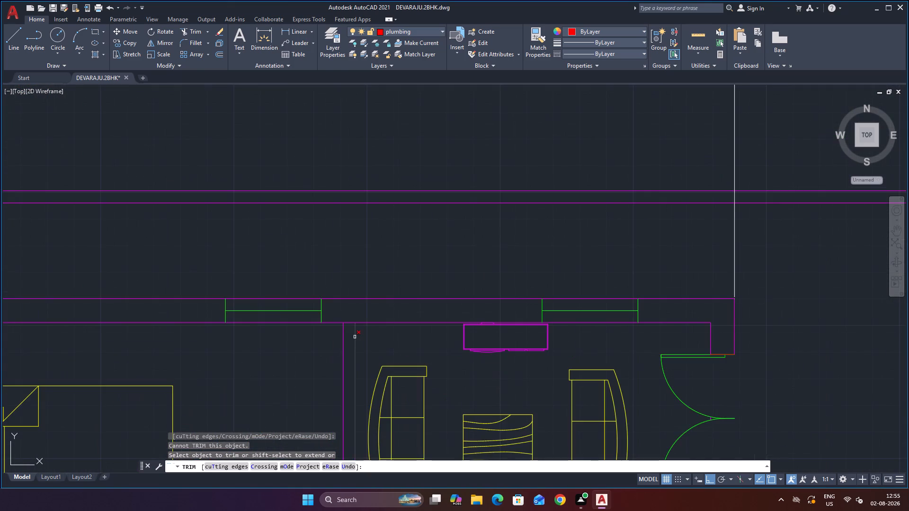
pyautogui.scroll(3, 355, 336)
pyautogui.click(330, 281)
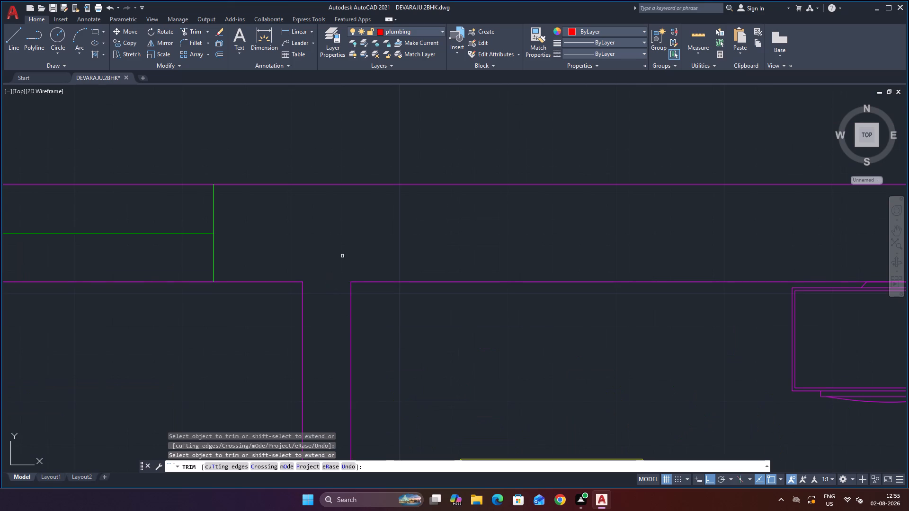
# Trim the staircase-side house wall's inner line at its junctions with both cross walls of the small room above the dining area.
pyautogui.scroll(-5, 358, 239)
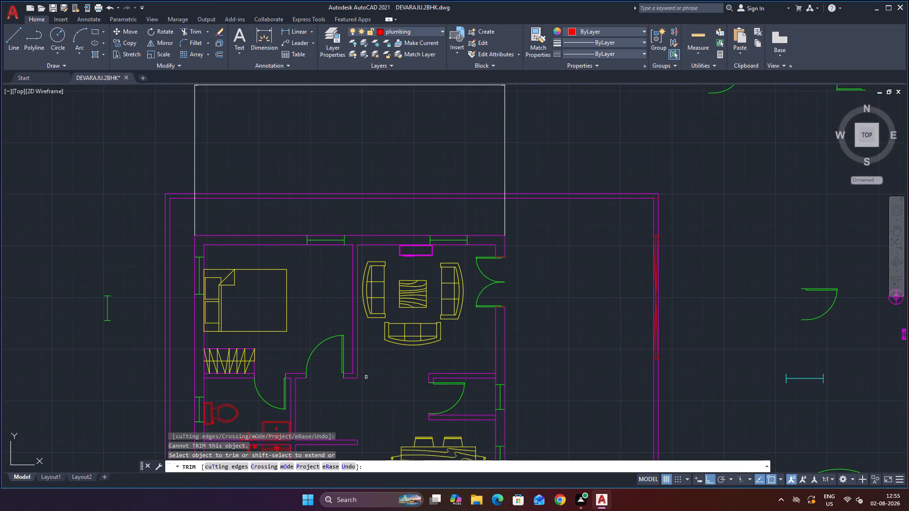
pyautogui.scroll(3, 499, 379)
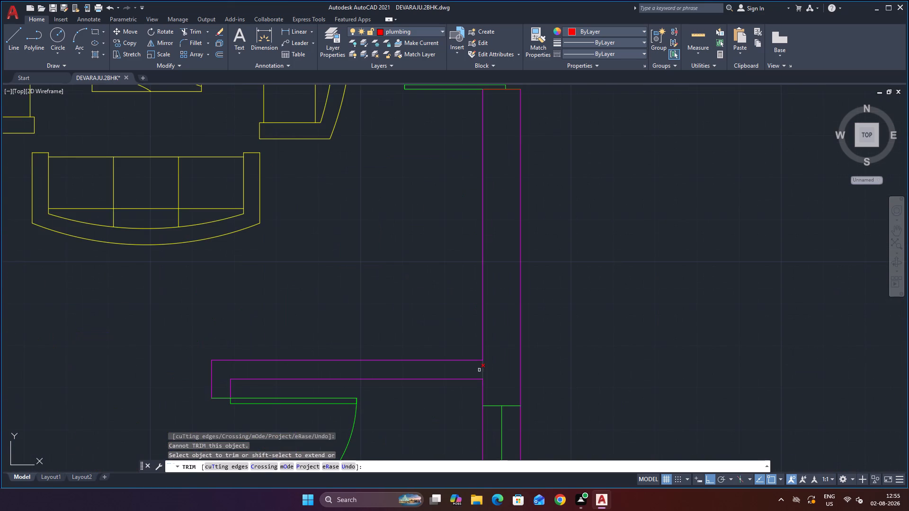
pyautogui.click(481, 370)
pyautogui.scroll(-5, 501, 358)
pyautogui.scroll(1, 507, 395)
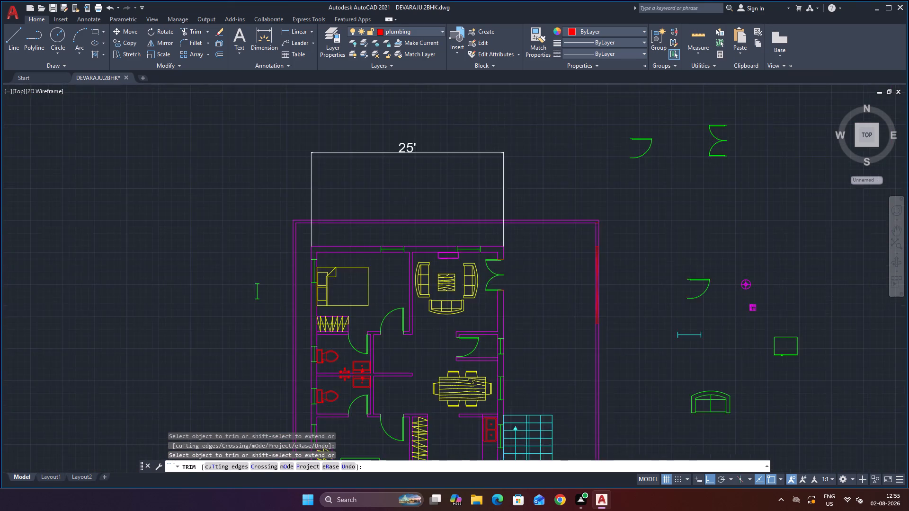
pyautogui.scroll(3, 507, 395)
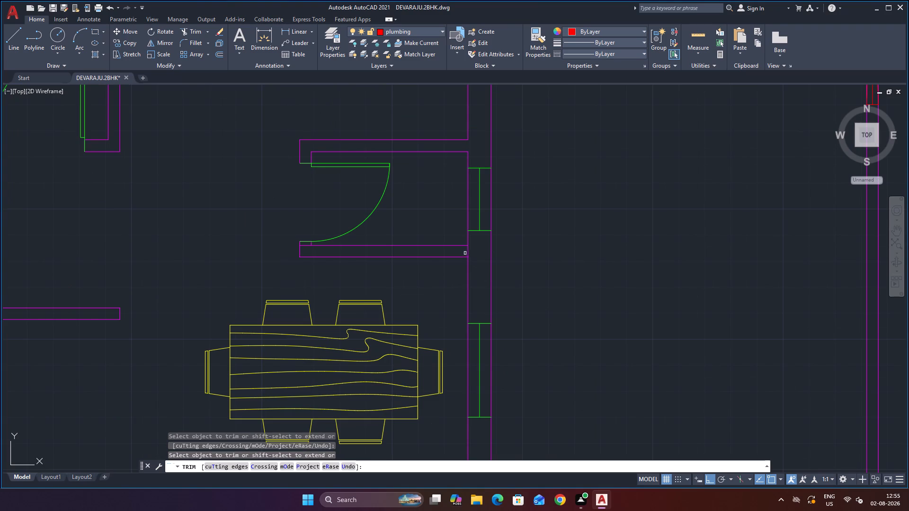
pyautogui.click(467, 251)
# Trim the counter line inside the kitchen's upper wall and the outer wall's inner line where that wall joins it.
pyautogui.scroll(-4, 485, 288)
pyautogui.scroll(3, 486, 336)
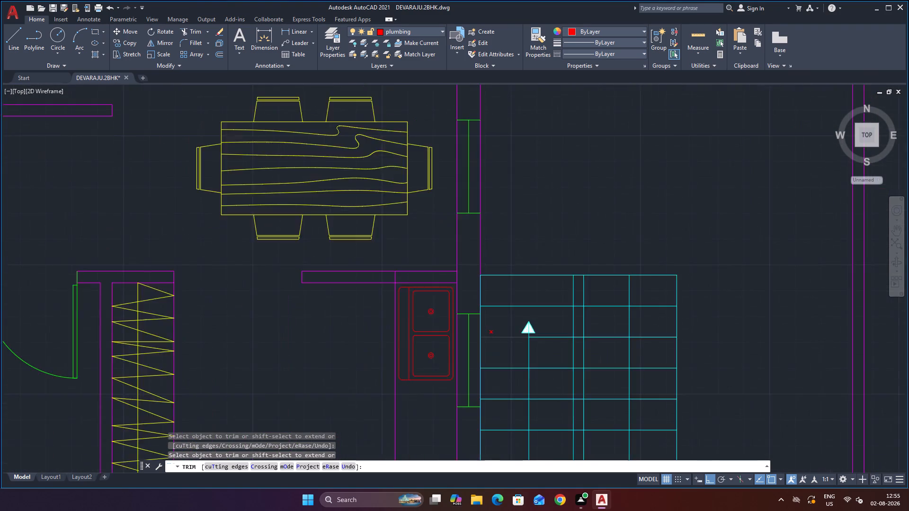
pyautogui.scroll(2, 487, 336)
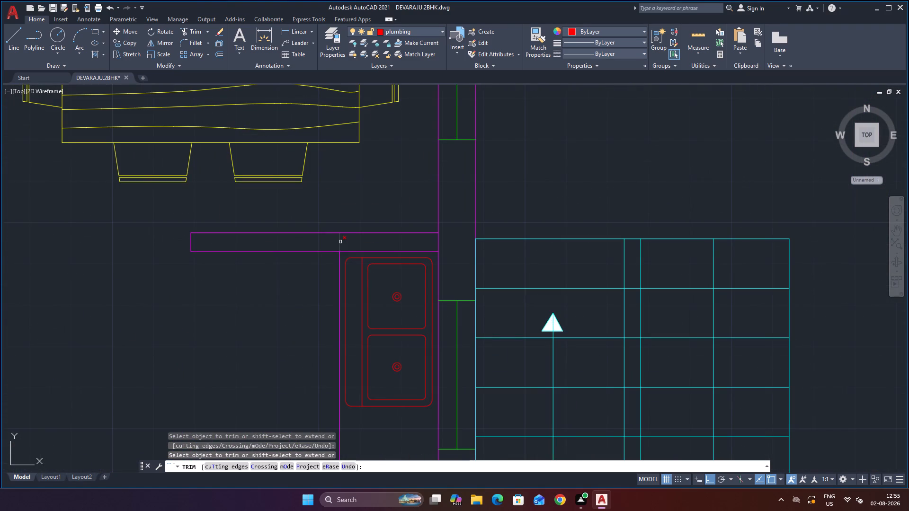
pyautogui.click(340, 242)
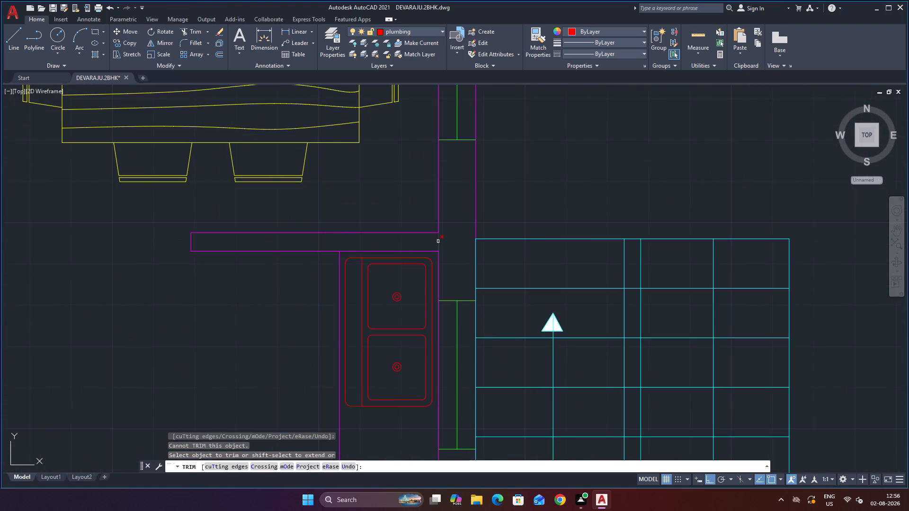
pyautogui.click(438, 241)
# Trim the bottom outer wall's inner line across its junction with the partition between the lower bedroom and kitchen.
pyautogui.scroll(-4, 447, 242)
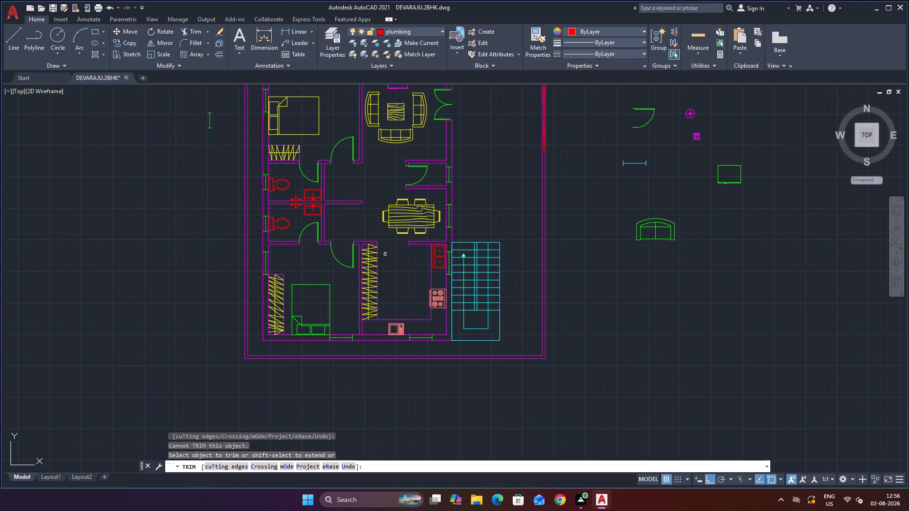
pyautogui.scroll(3, 362, 349)
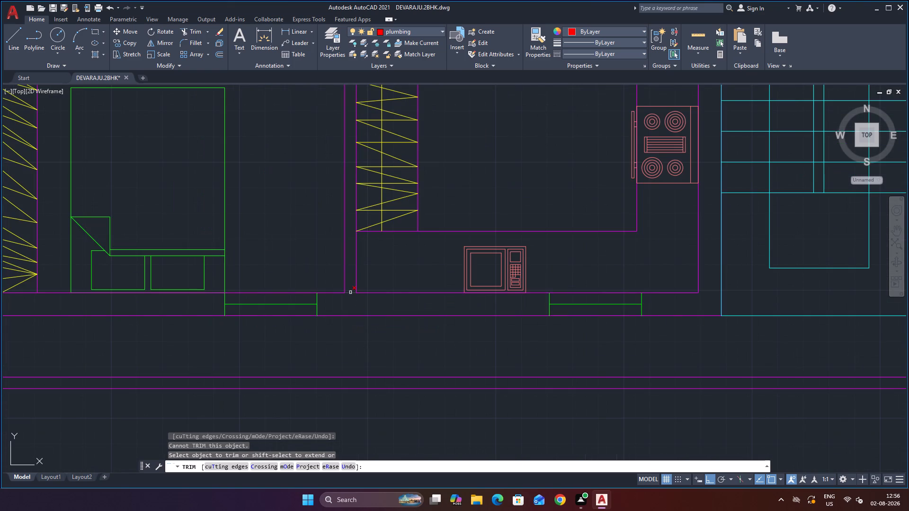
pyautogui.click(350, 291)
# Trim the toilet-side outer wall's inner line at its junctions with the wall between the toilets and the wall above the upper toilet.
pyautogui.scroll(-2, 350, 291)
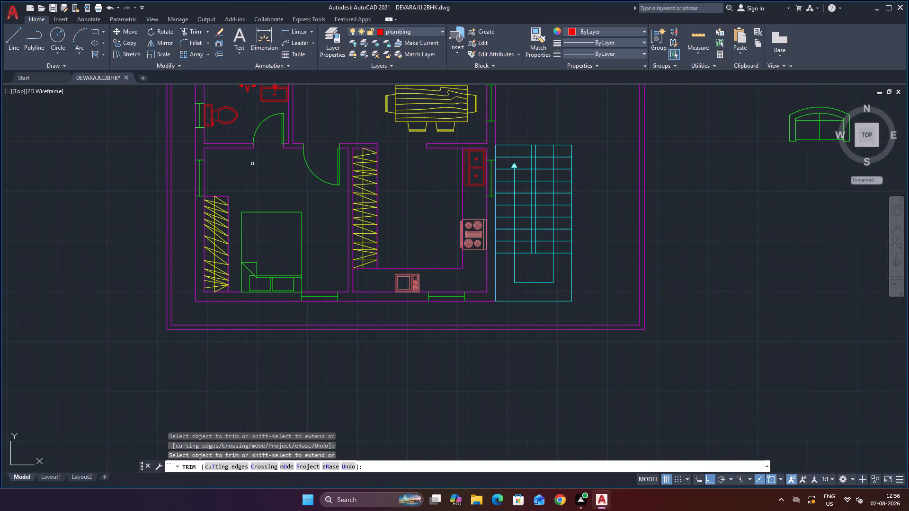
pyautogui.scroll(-1, 256, 167)
pyautogui.scroll(2, 242, 93)
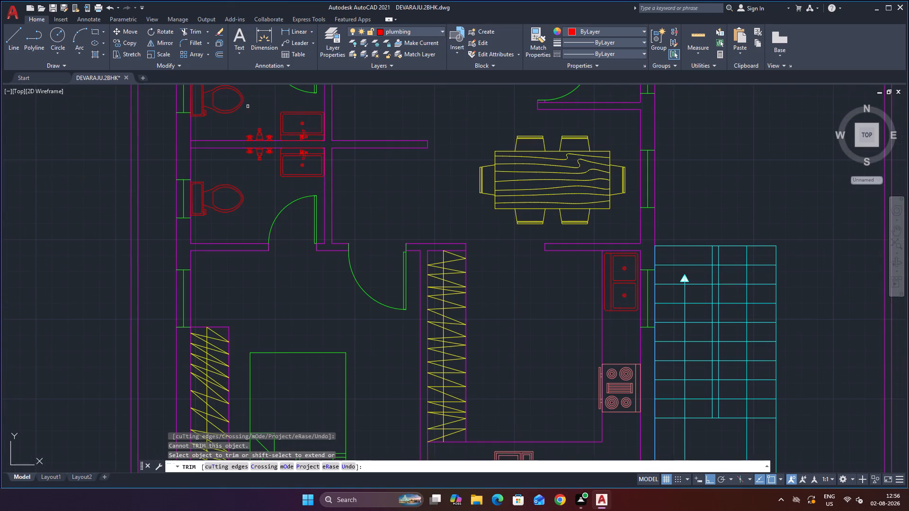
pyautogui.scroll(2, 209, 131)
pyautogui.click(159, 164)
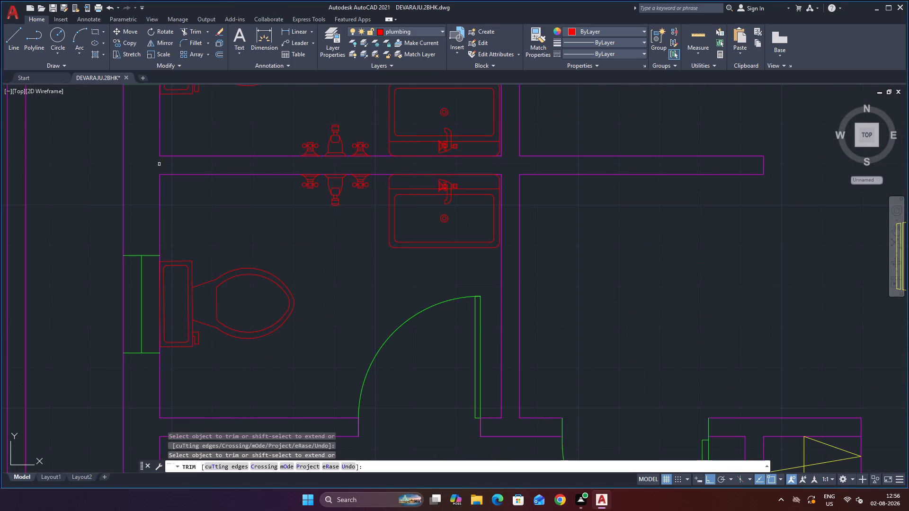
pyautogui.scroll(-4, 430, 173)
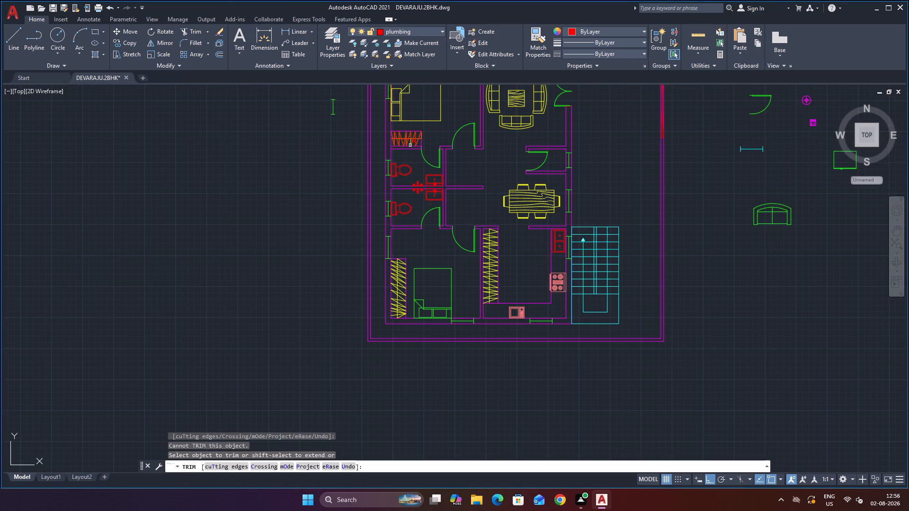
pyautogui.scroll(4, 407, 144)
pyautogui.click(294, 159)
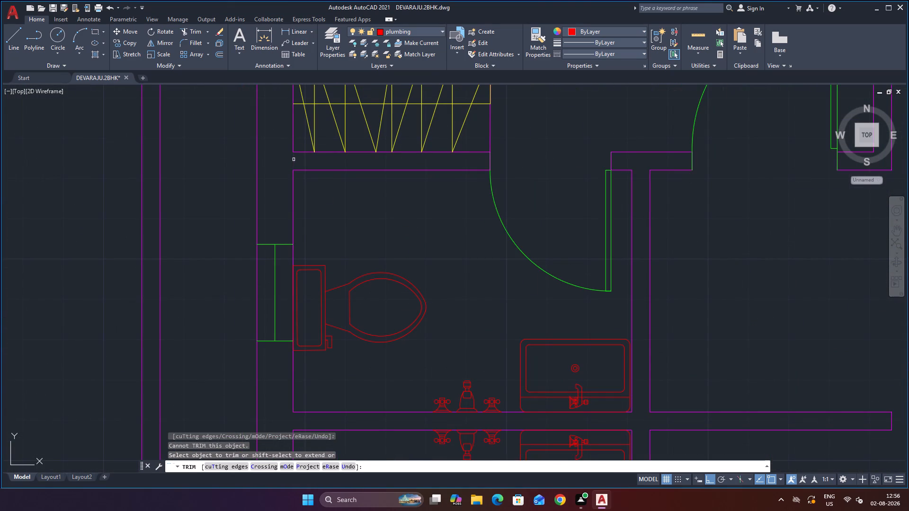
# Examine the whole floor plan and compound wall for remaining overlapping lines, and end the trimming.
pyautogui.scroll(-3, 507, 168)
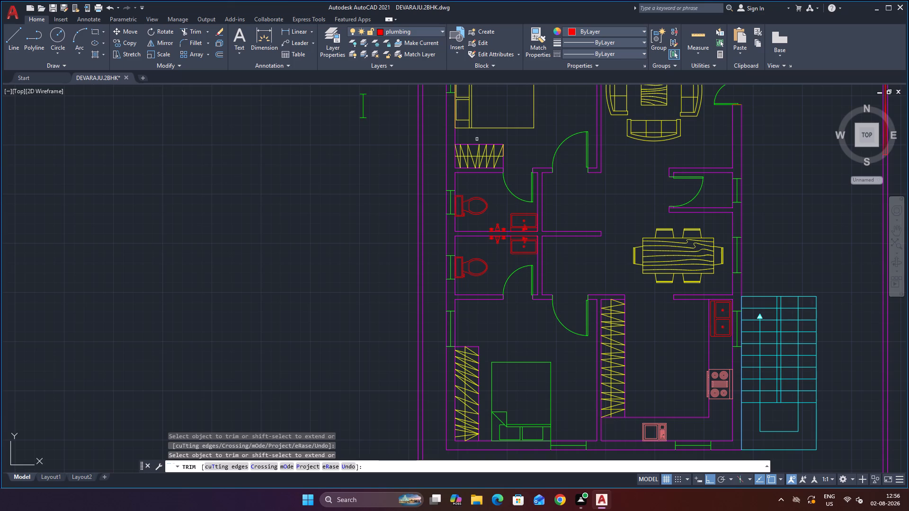
pyautogui.scroll(-3, 476, 137)
pyautogui.scroll(2, 527, 116)
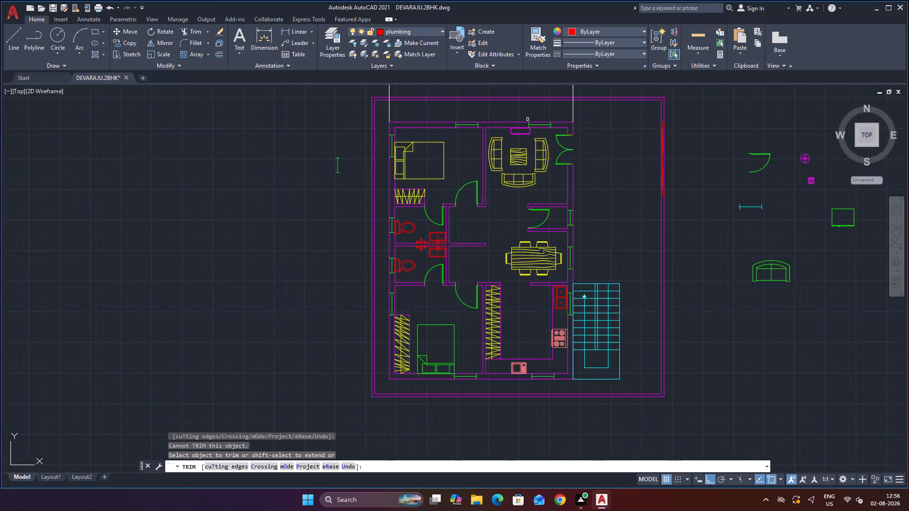
pyautogui.scroll(1, 527, 119)
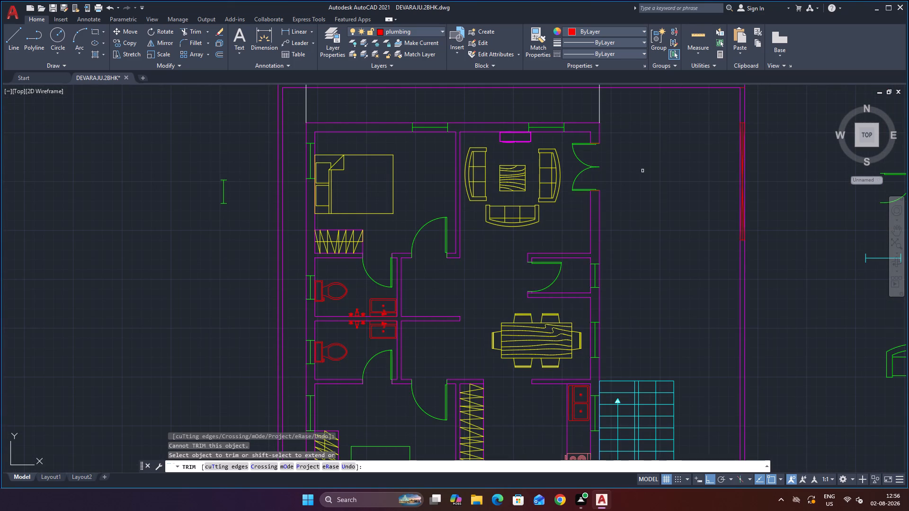
pyautogui.scroll(-3, 646, 169)
pyautogui.scroll(2, 639, 168)
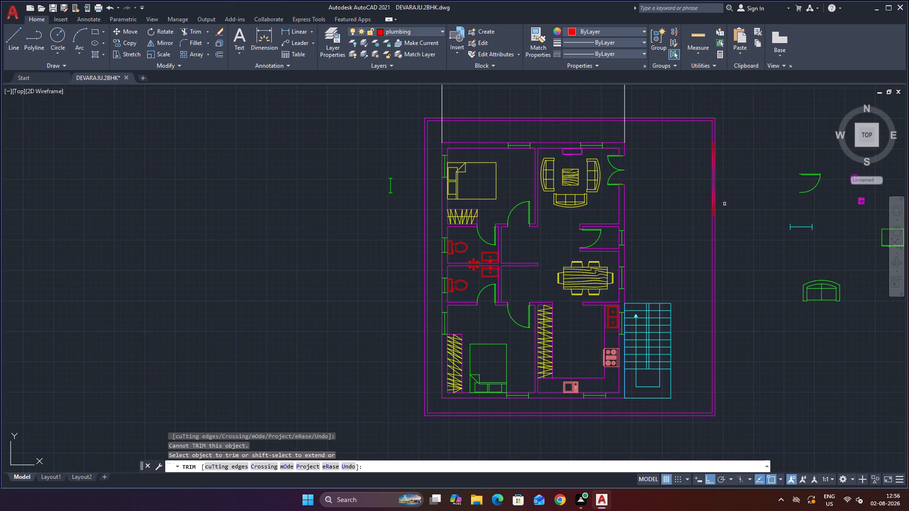
pyautogui.scroll(1, 788, 173)
pyautogui.scroll(1, 749, 179)
pyautogui.scroll(-3, 667, 155)
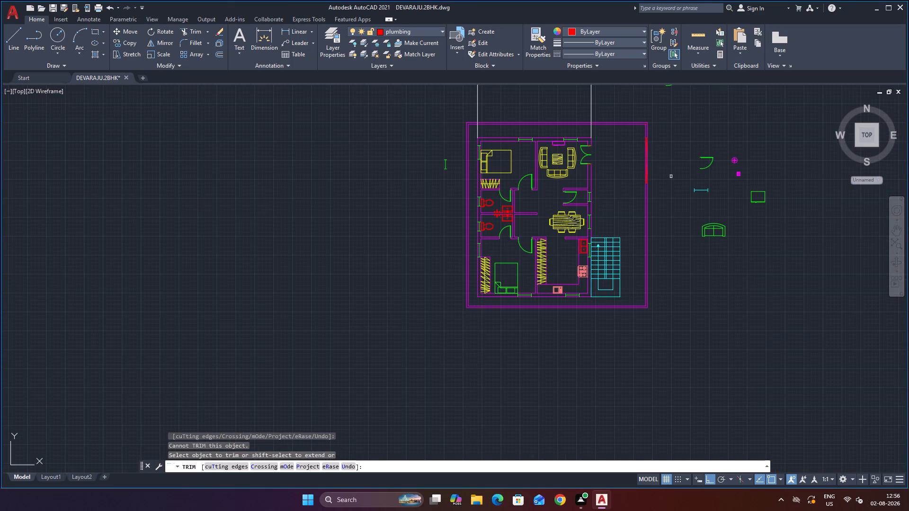
pyautogui.press('Escape')
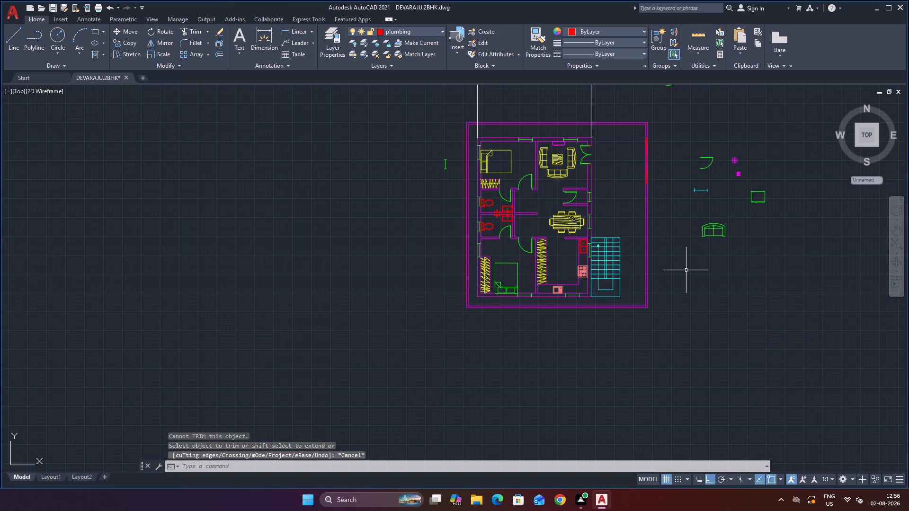
pyautogui.scroll(1, 722, 137)
pyautogui.scroll(1, 654, 179)
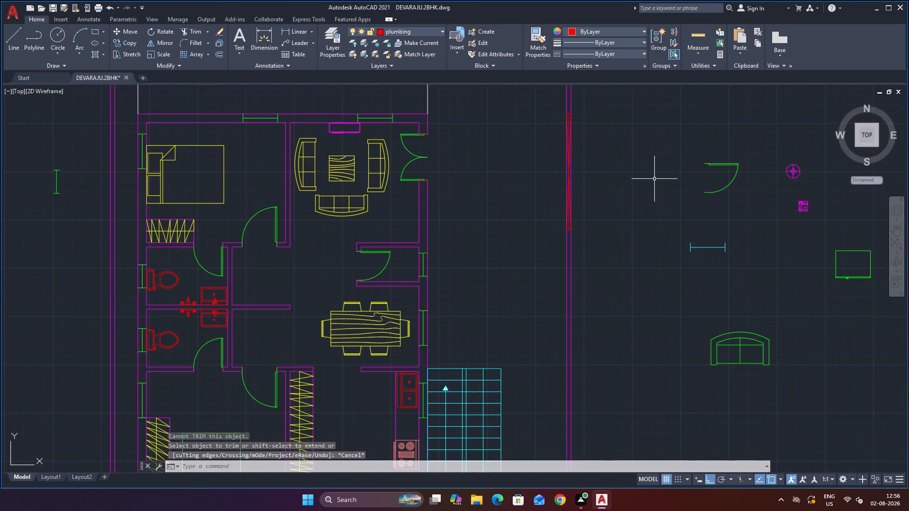
pyautogui.scroll(-1, 643, 182)
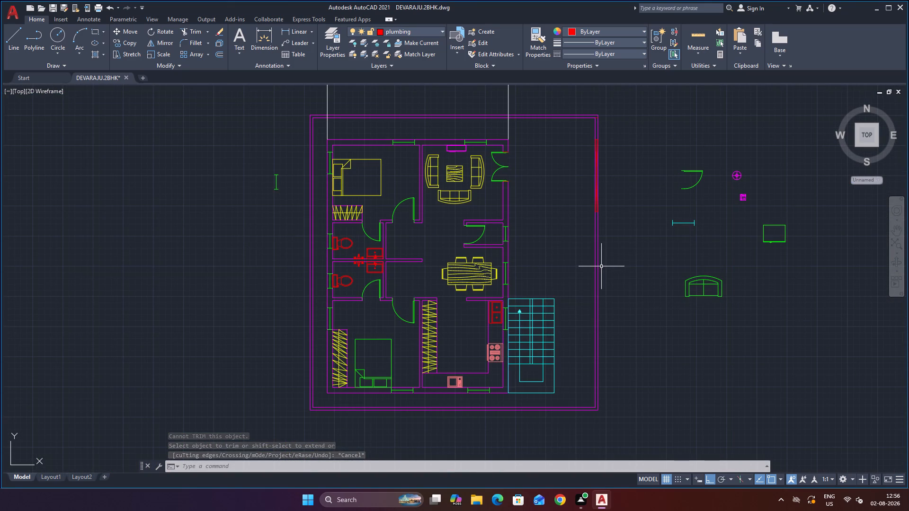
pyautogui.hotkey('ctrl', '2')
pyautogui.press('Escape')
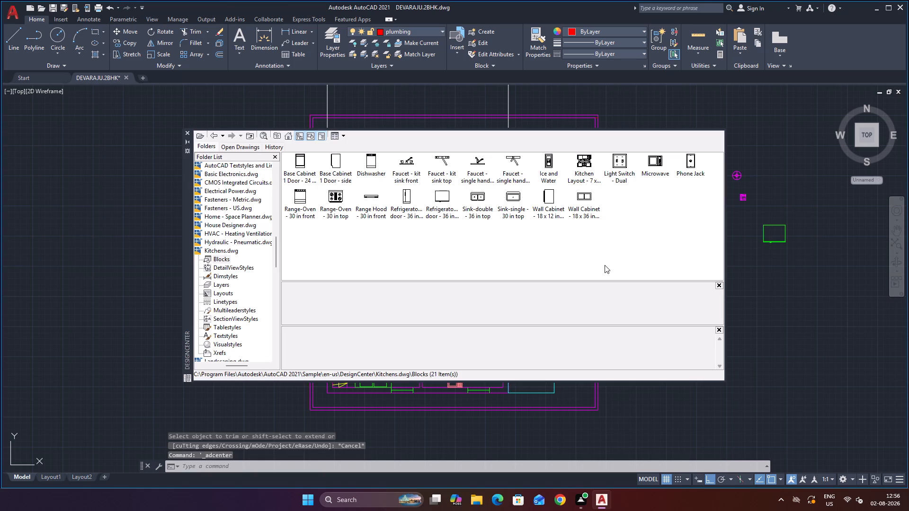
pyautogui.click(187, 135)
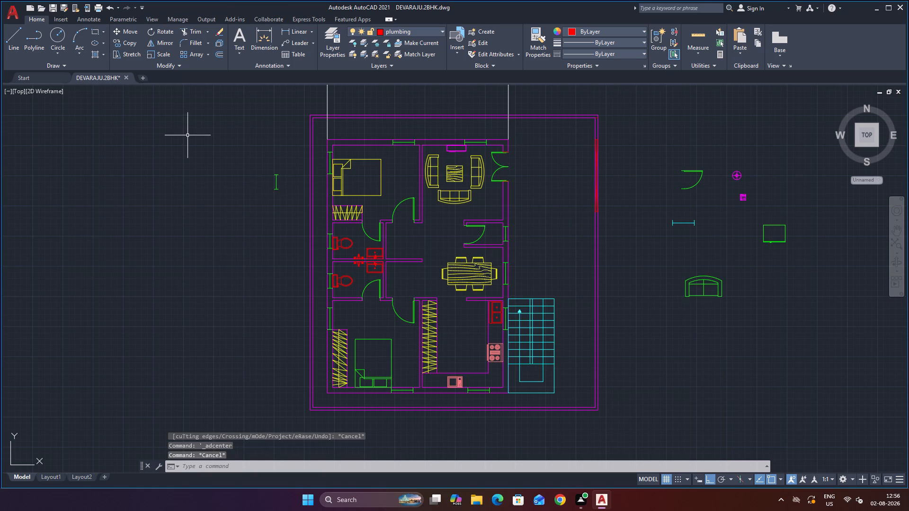
# Open the tool palettes and bring up the architectural vehicle samples.
pyautogui.hotkey('ctrl', '3')
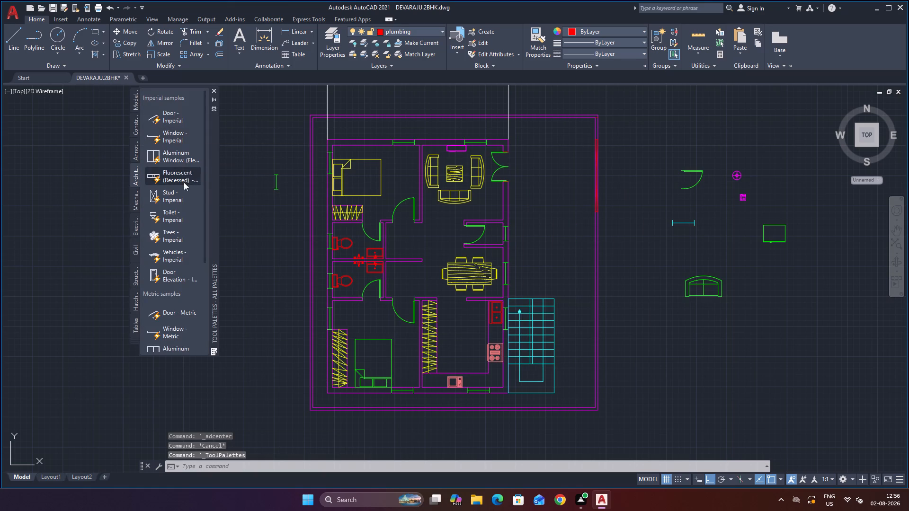
pyautogui.scroll(-2, 178, 184)
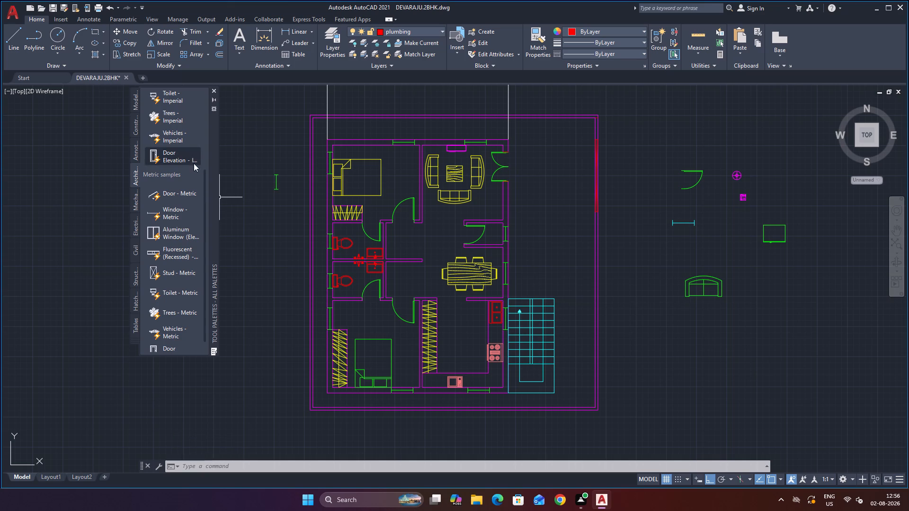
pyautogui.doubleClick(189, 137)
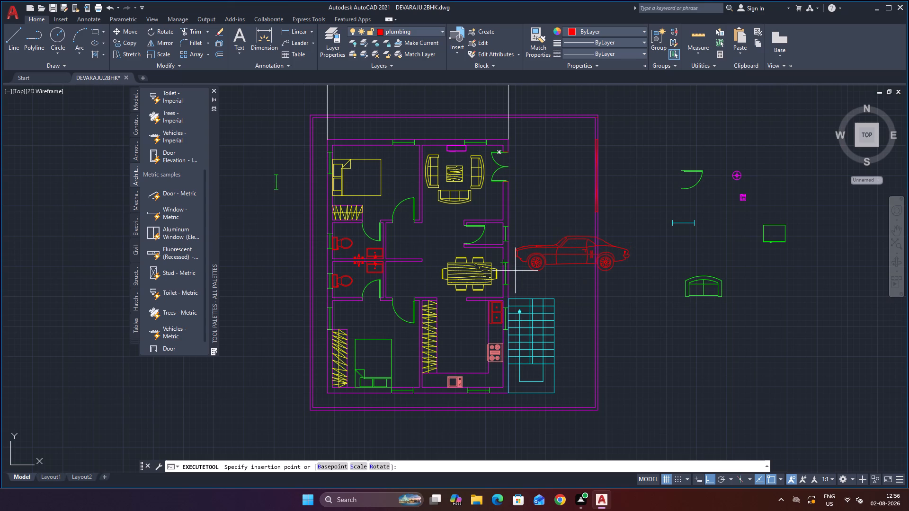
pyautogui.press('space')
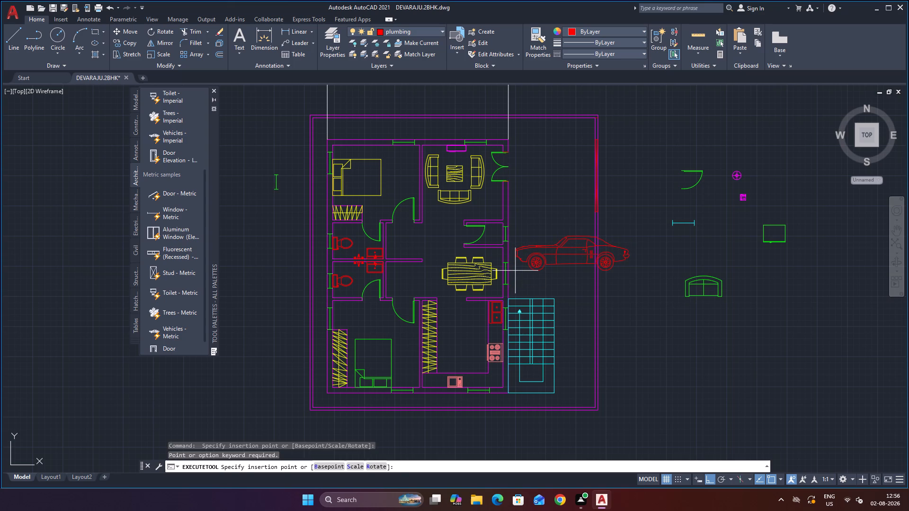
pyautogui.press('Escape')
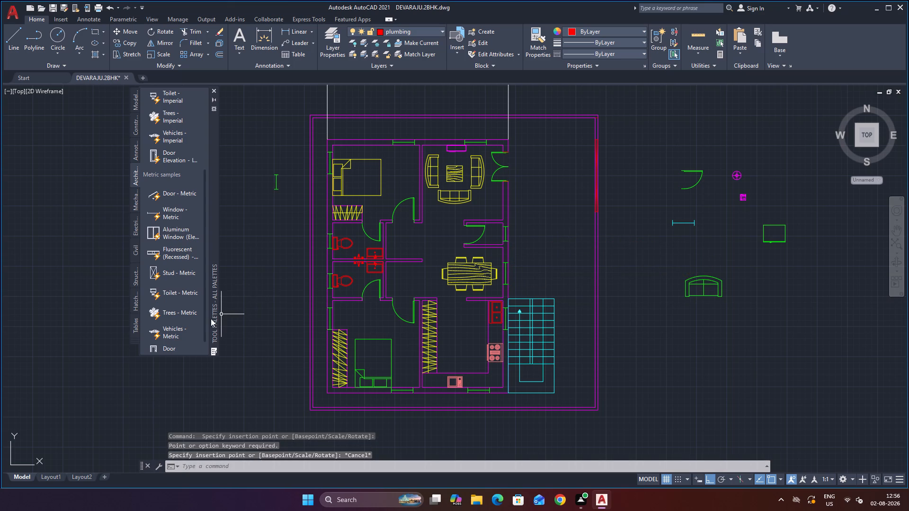
# Insert the Vehicles - Metric car block outside the compound wall, just above the loose sofa.
pyautogui.doubleClick(181, 332)
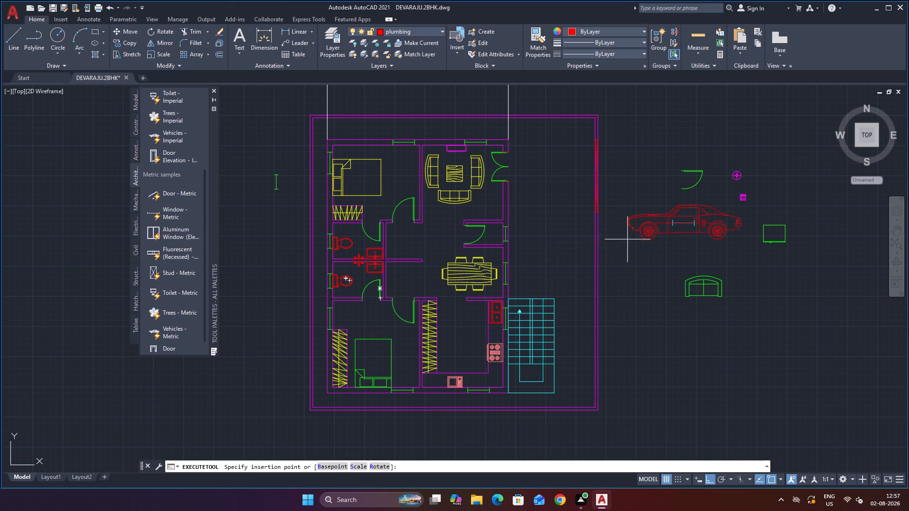
pyautogui.click(626, 270)
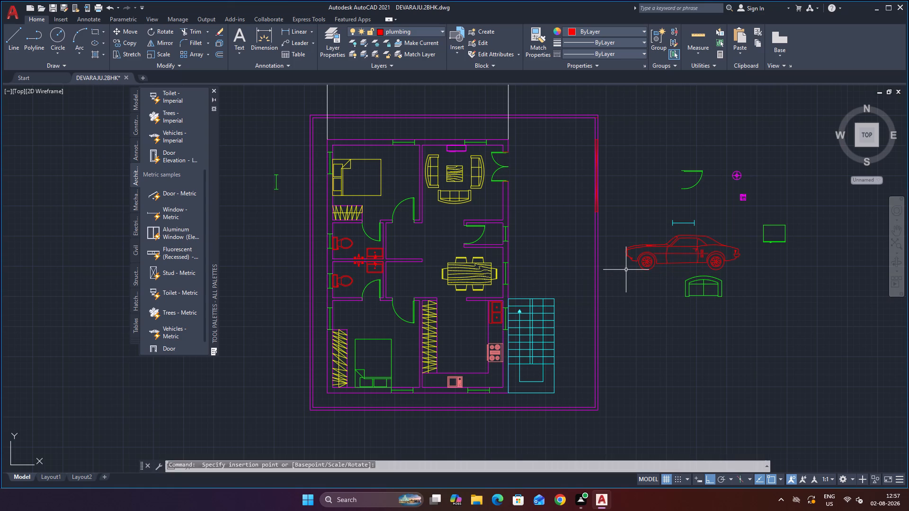
pyautogui.press('Escape')
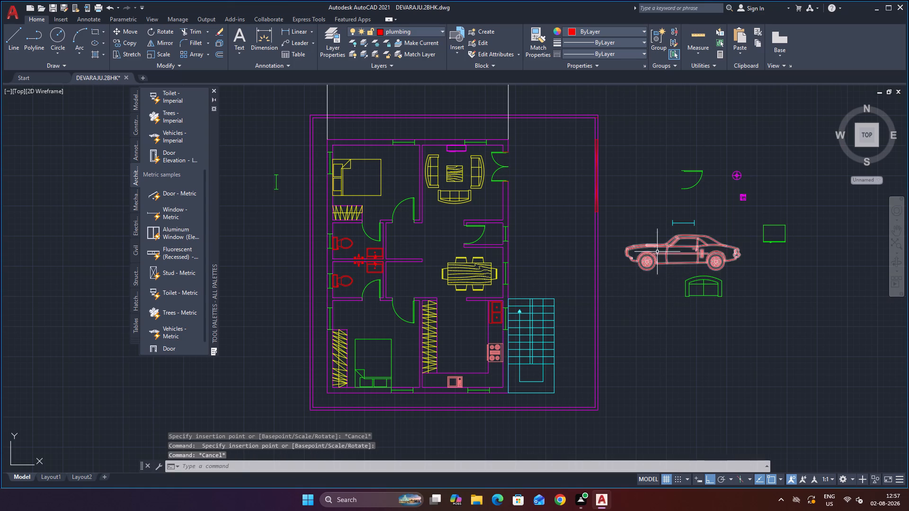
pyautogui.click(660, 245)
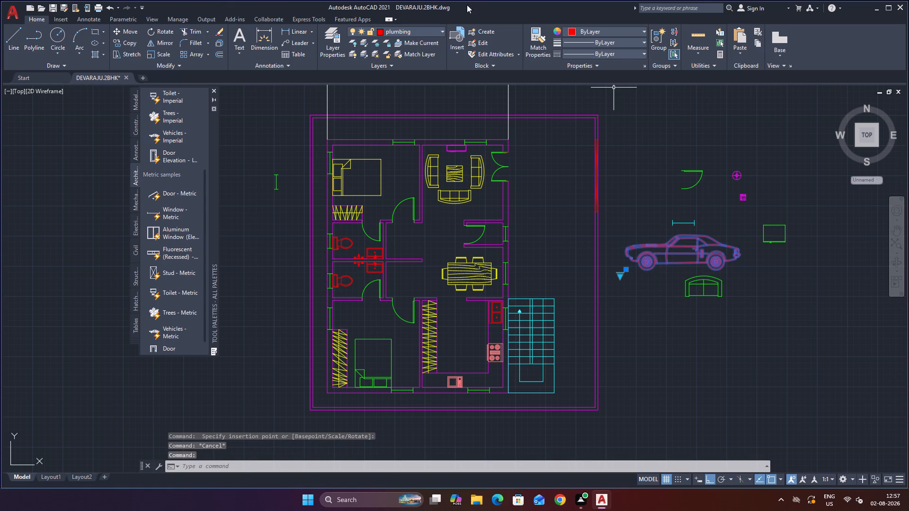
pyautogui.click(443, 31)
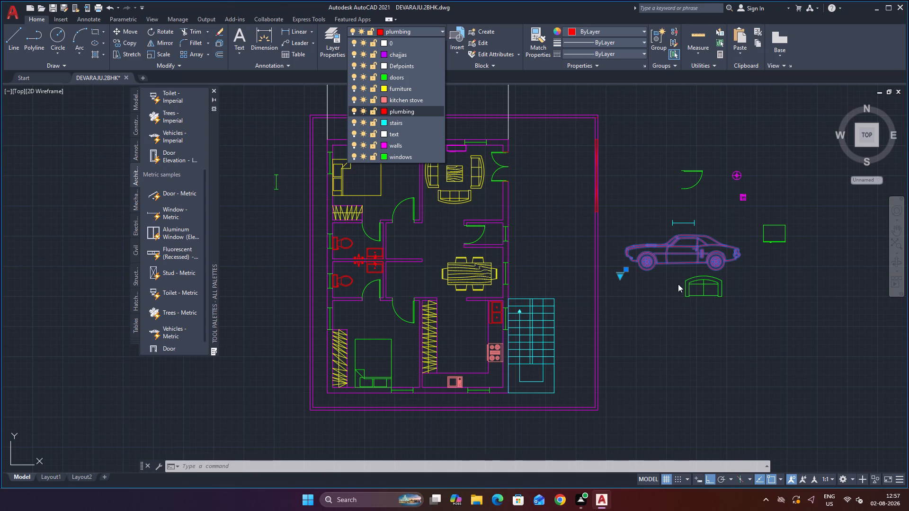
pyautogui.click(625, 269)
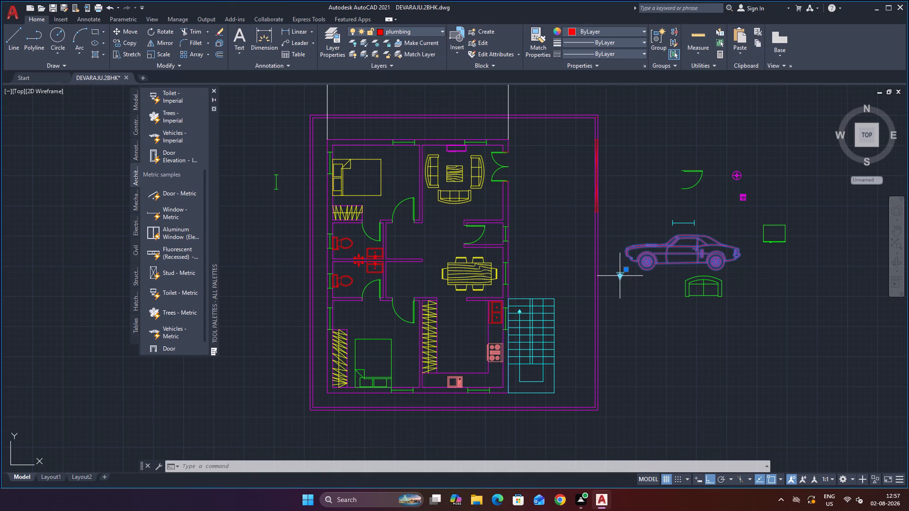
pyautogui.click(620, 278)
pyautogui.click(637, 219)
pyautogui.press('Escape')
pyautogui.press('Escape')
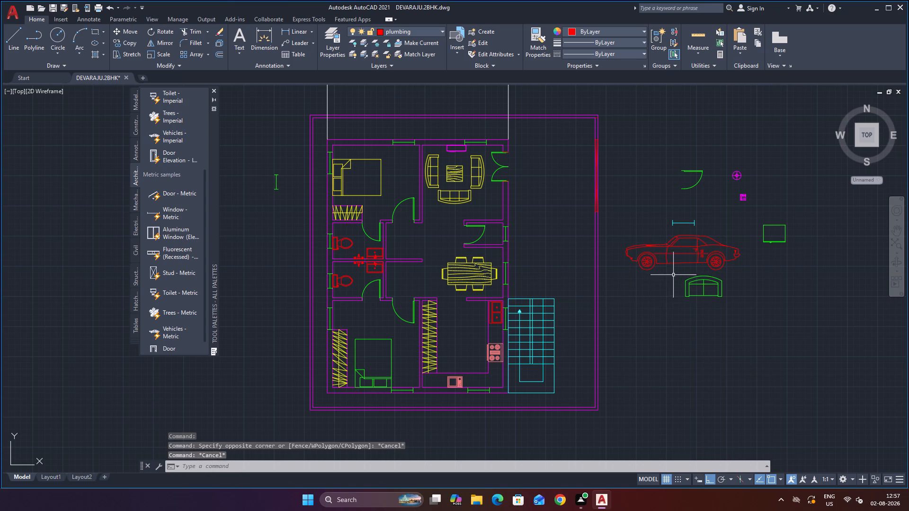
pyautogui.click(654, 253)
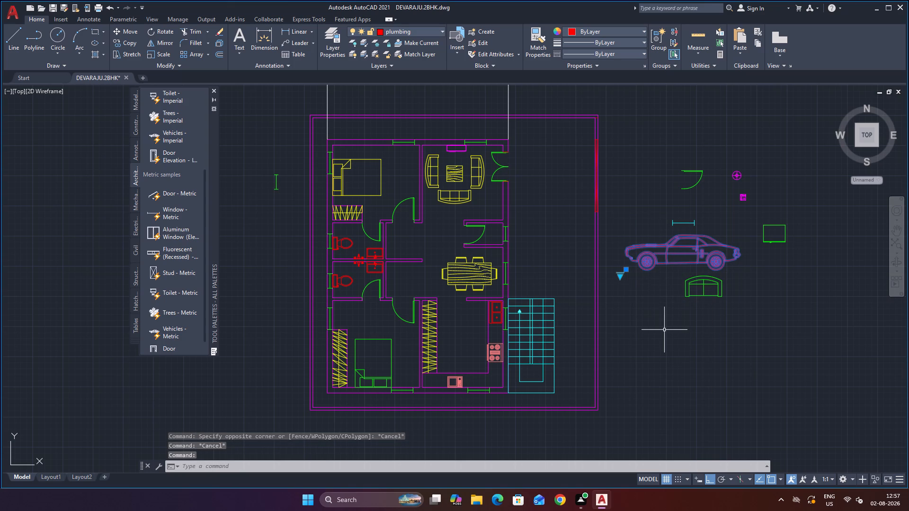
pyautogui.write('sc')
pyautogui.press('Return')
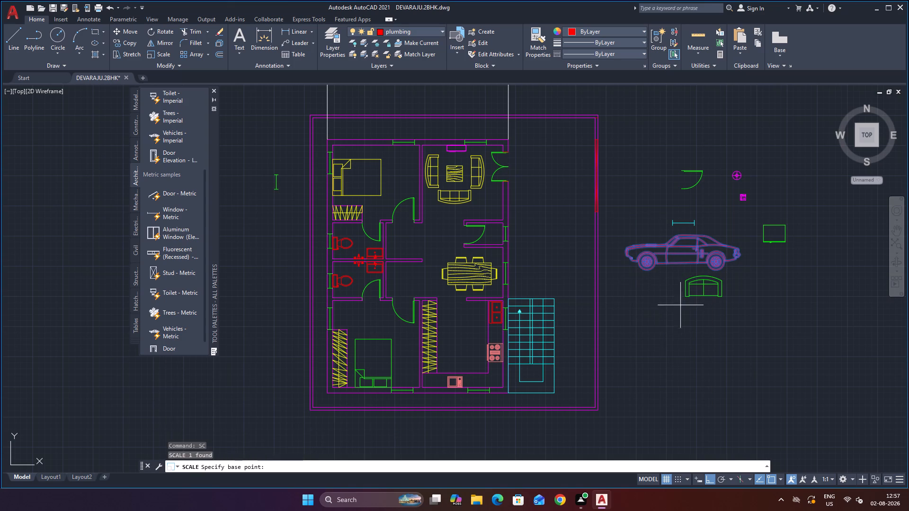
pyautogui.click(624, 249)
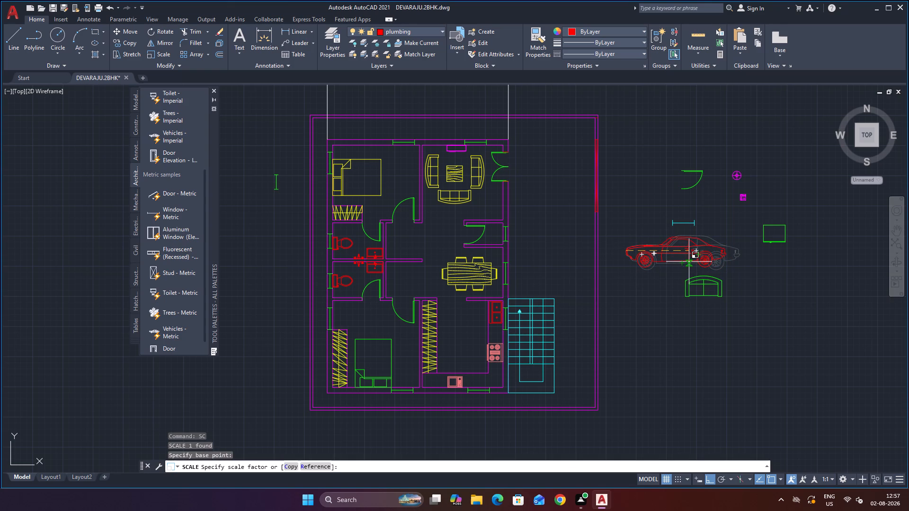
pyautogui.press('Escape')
# Move the car into the side yard so its front end meets the house's outer wall beside the small window.
pyautogui.click(688, 238)
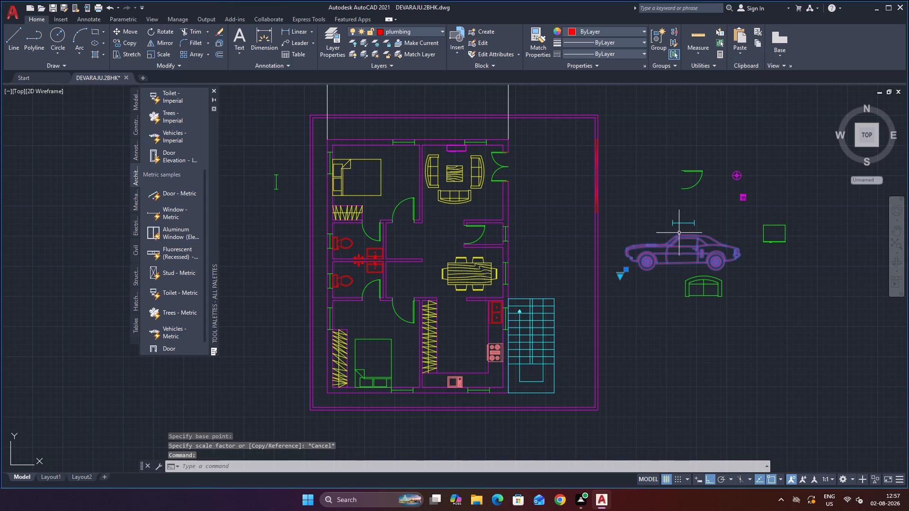
pyautogui.click(626, 269)
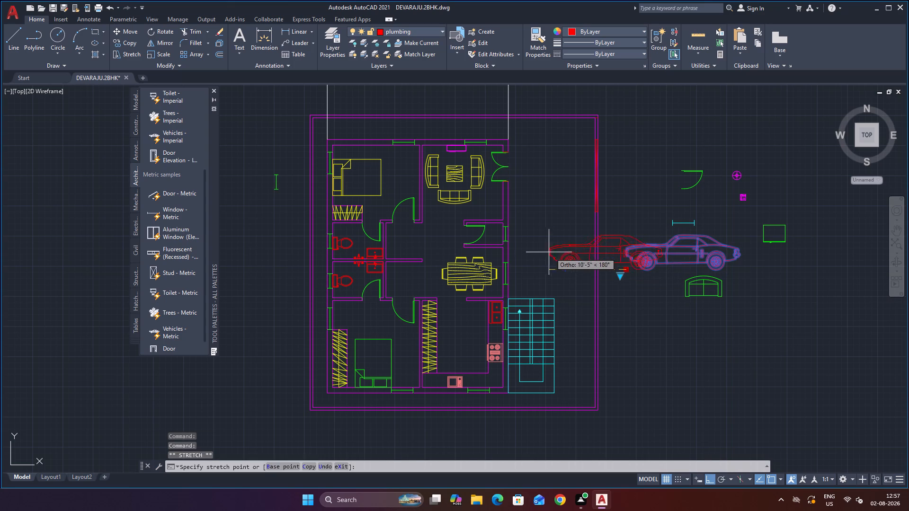
pyautogui.click(509, 247)
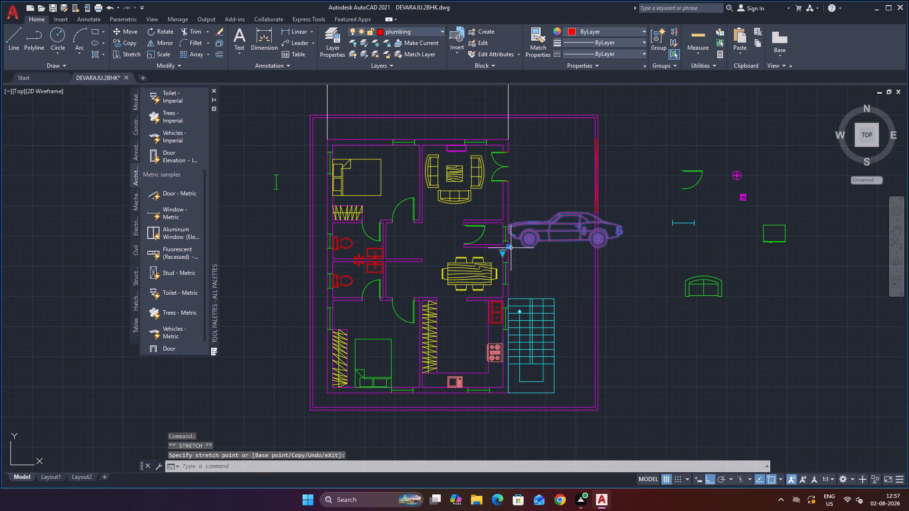
pyautogui.press('Escape')
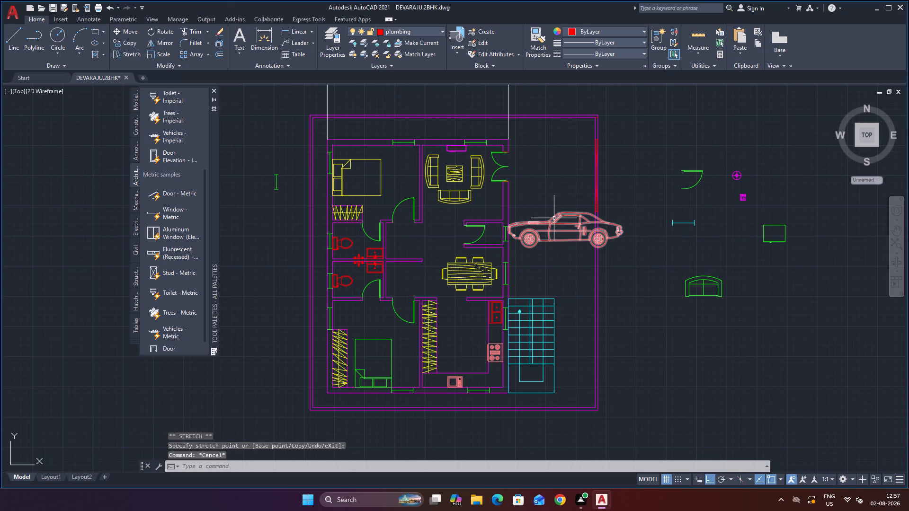
# Scale the car down slightly, using its rear end as the base point.
pyautogui.click(554, 218)
pyautogui.press('s')
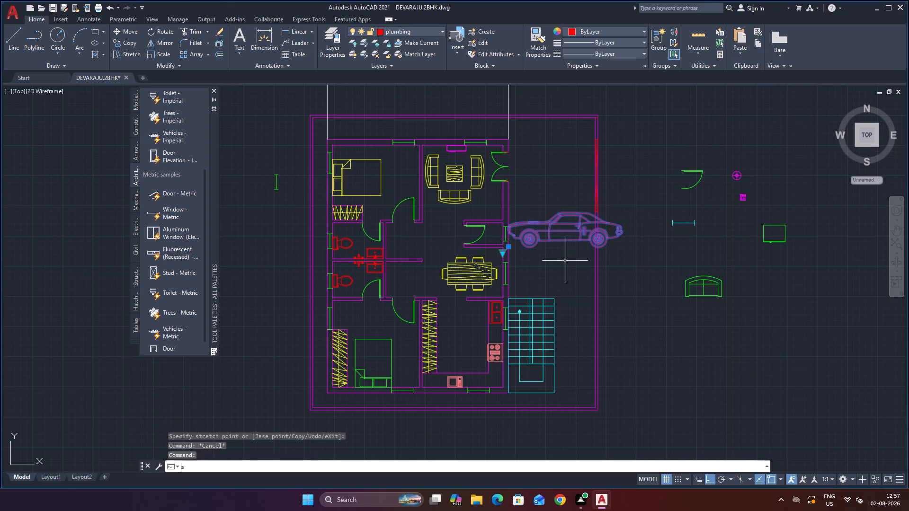
pyautogui.press('c')
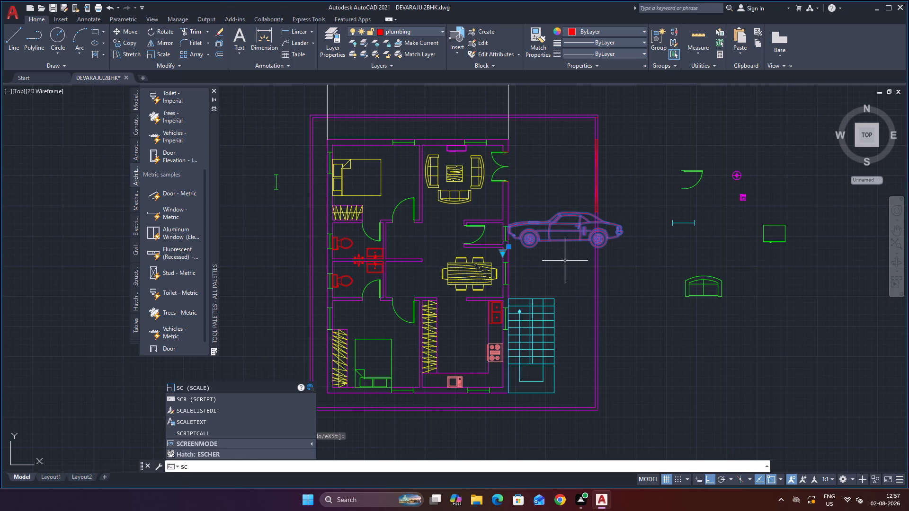
pyautogui.press('Return')
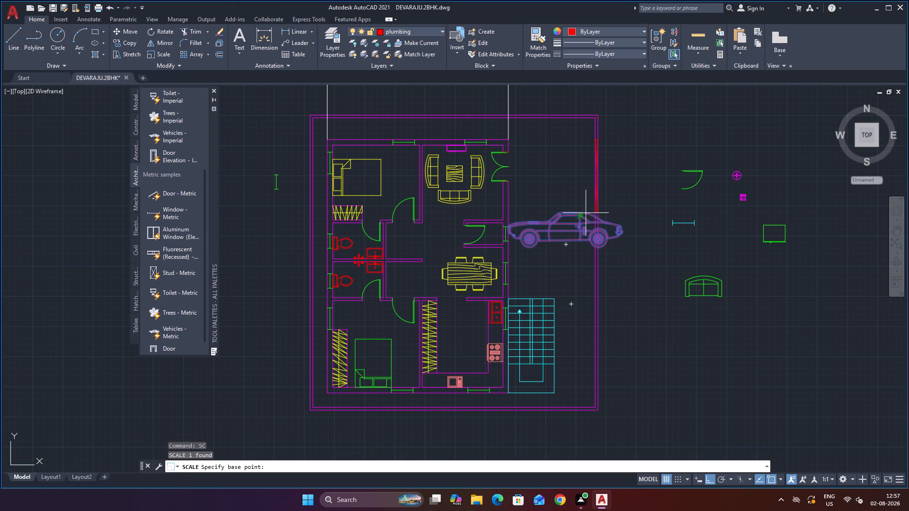
pyautogui.click(621, 228)
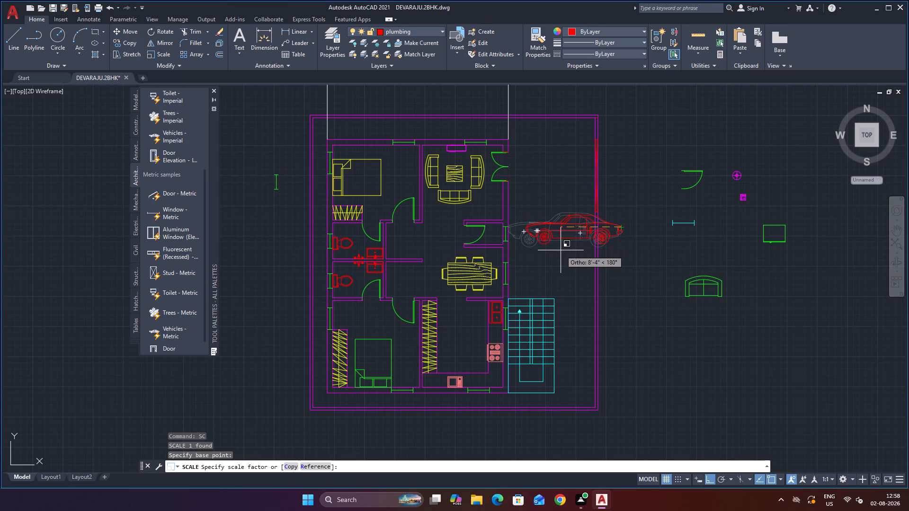
pyautogui.click(561, 250)
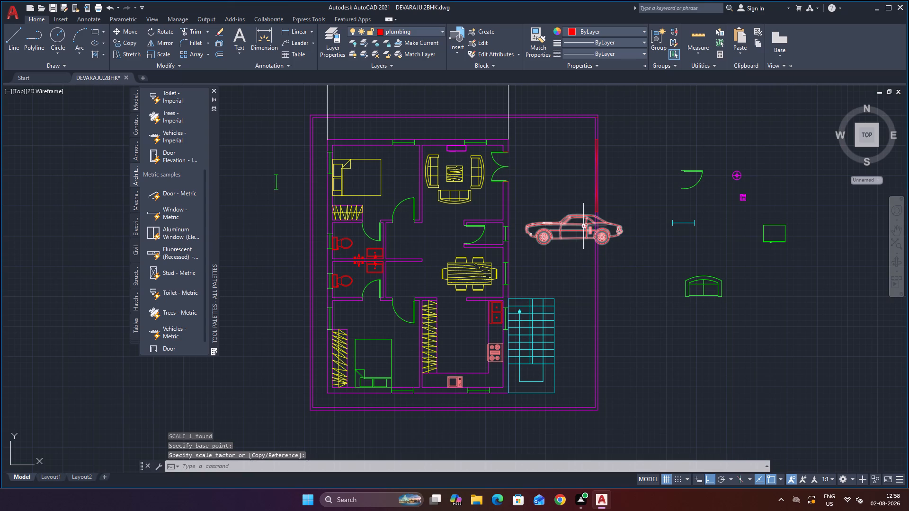
# Move the car about 2'-6" straight down in the side yard.
pyautogui.click(583, 226)
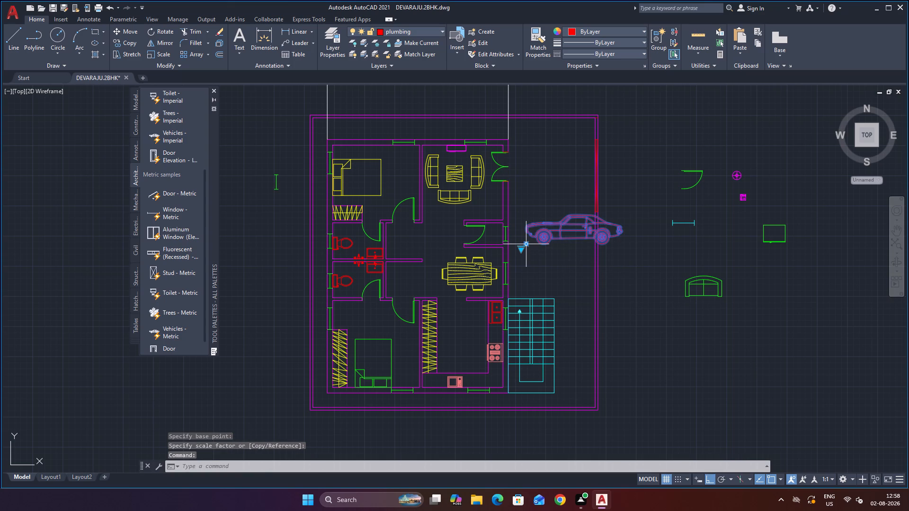
pyautogui.click(526, 243)
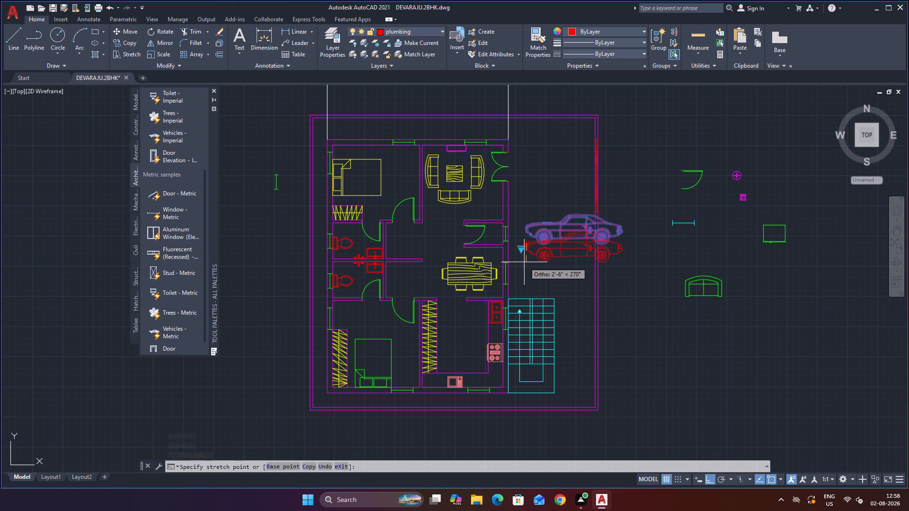
pyautogui.click(524, 262)
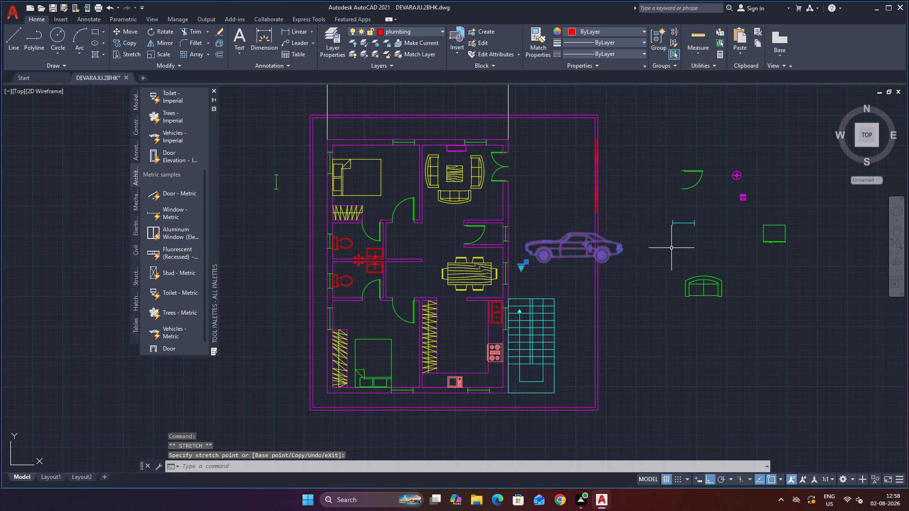
pyautogui.press('Escape')
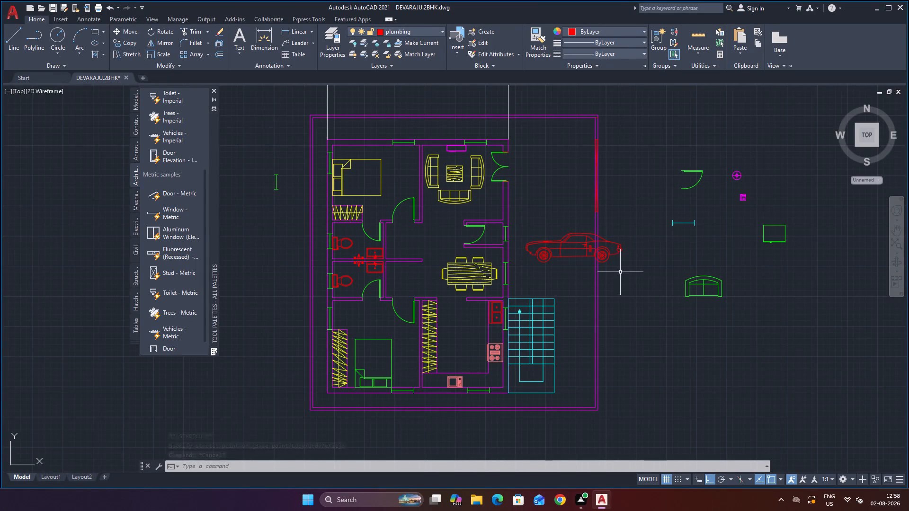
# Rotate the car 90° about its rear end so it stands parallel to the compound wall.
pyautogui.click(620, 247)
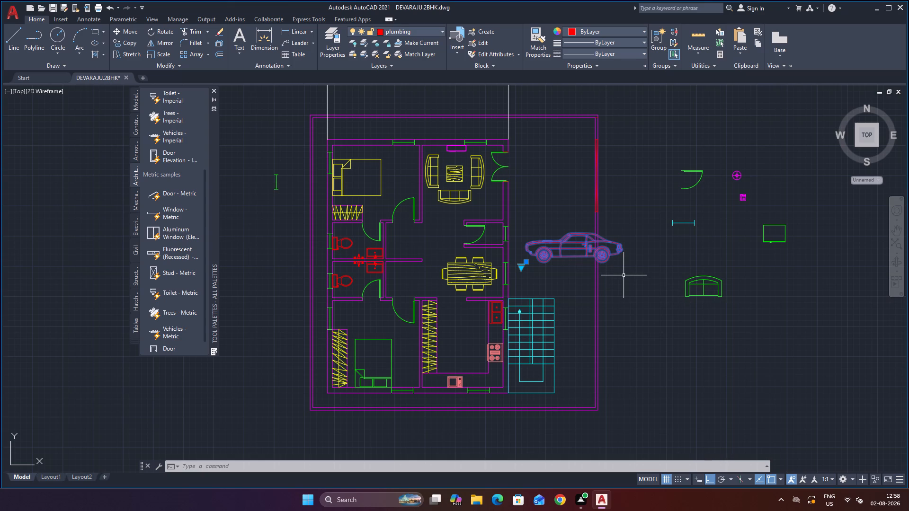
pyautogui.press('r')
pyautogui.press('o')
pyautogui.press('Return')
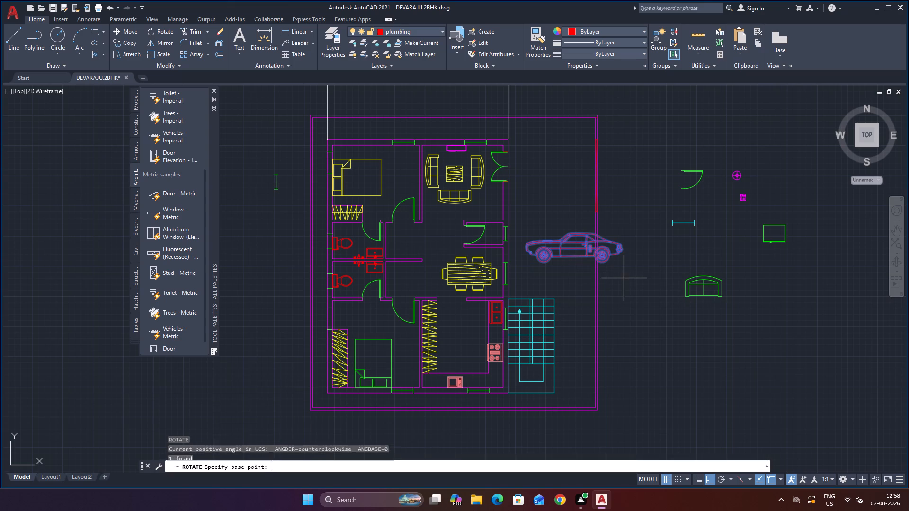
pyautogui.click(621, 249)
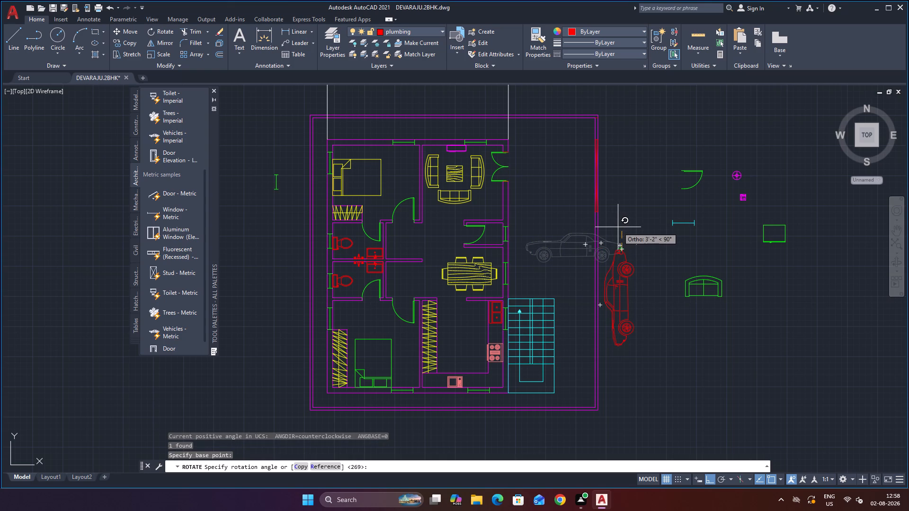
pyautogui.click(618, 227)
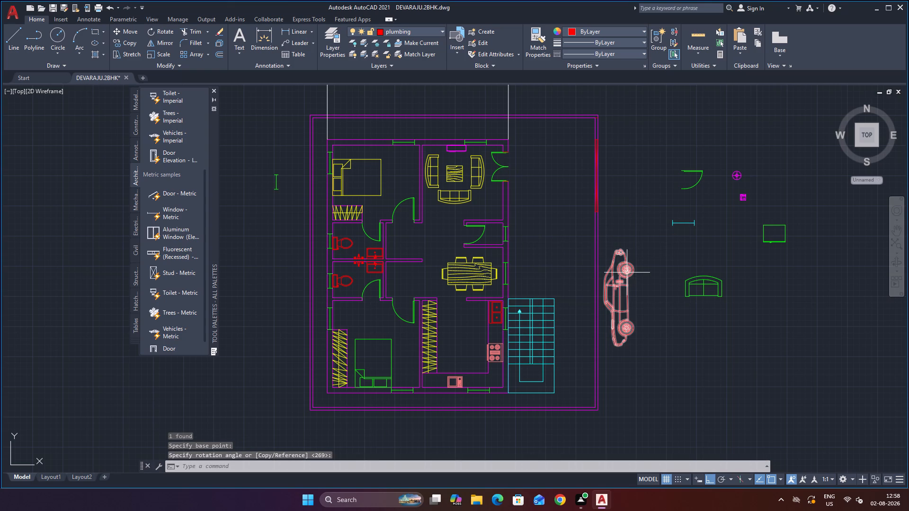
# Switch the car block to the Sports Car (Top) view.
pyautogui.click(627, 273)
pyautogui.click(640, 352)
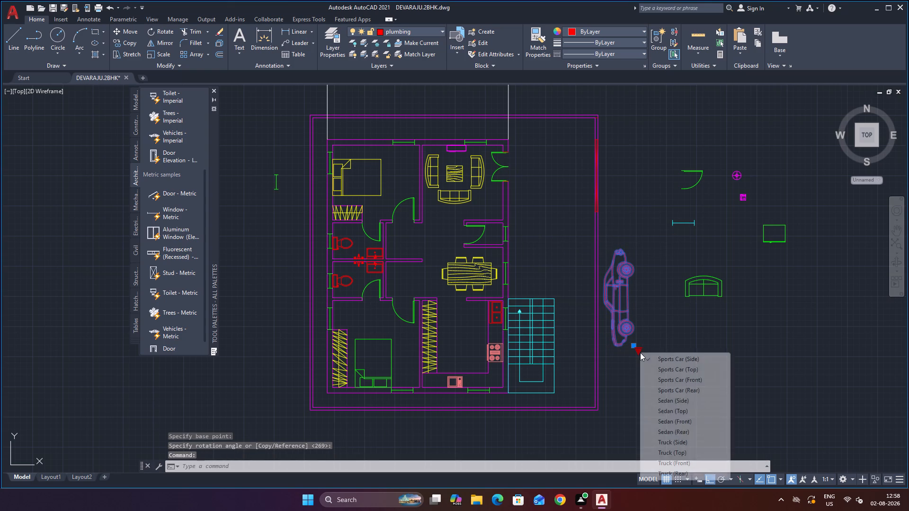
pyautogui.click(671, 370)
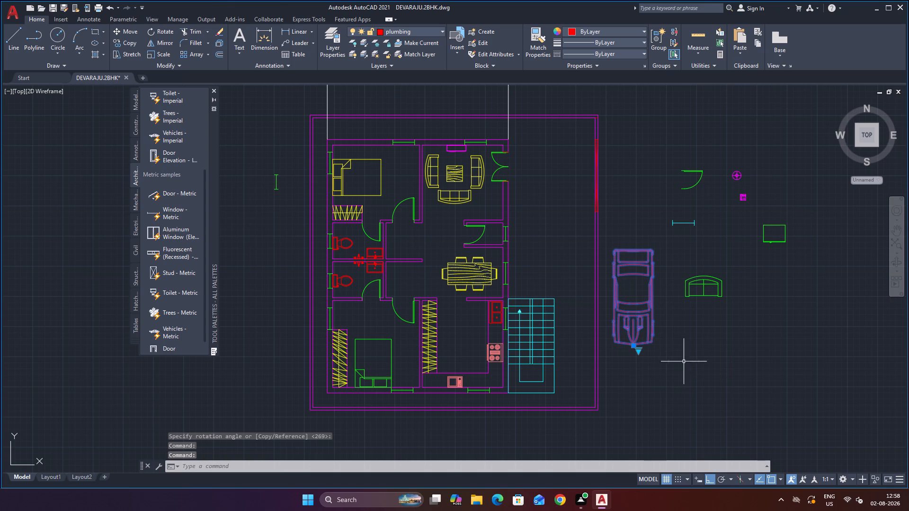
# Turn Ortho off and move the car inside the compound, beside the dining area and just above the staircase.
pyautogui.click(633, 346)
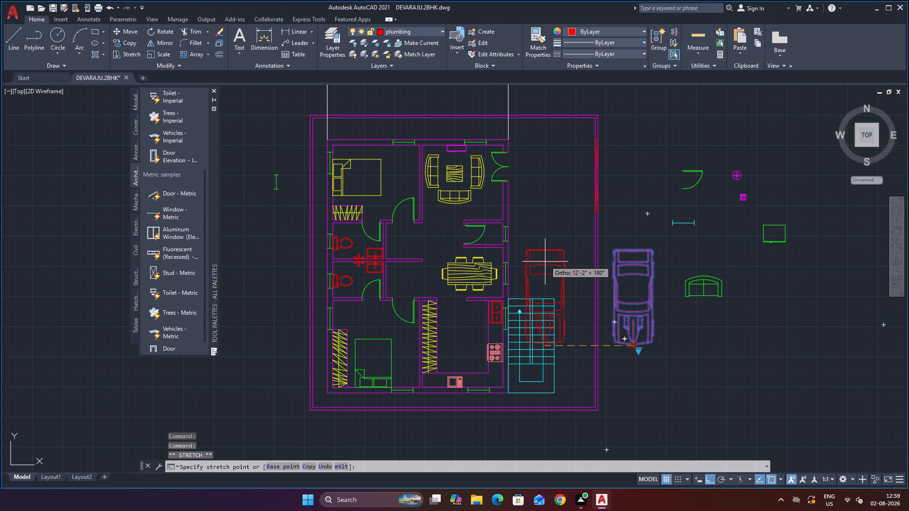
pyautogui.press('F8')
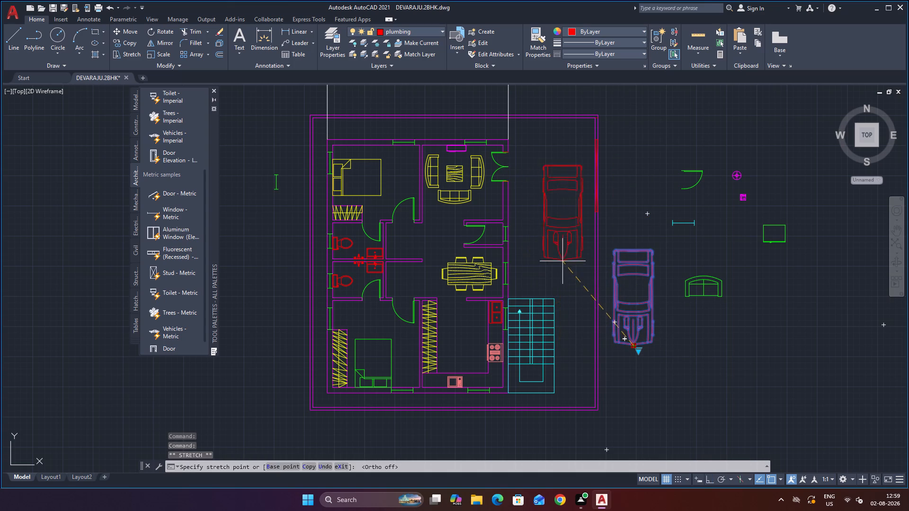
pyautogui.click(571, 296)
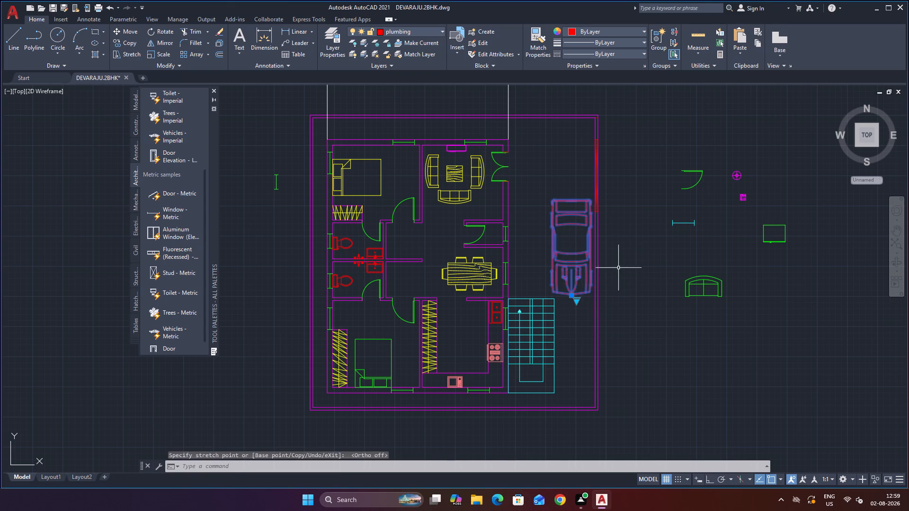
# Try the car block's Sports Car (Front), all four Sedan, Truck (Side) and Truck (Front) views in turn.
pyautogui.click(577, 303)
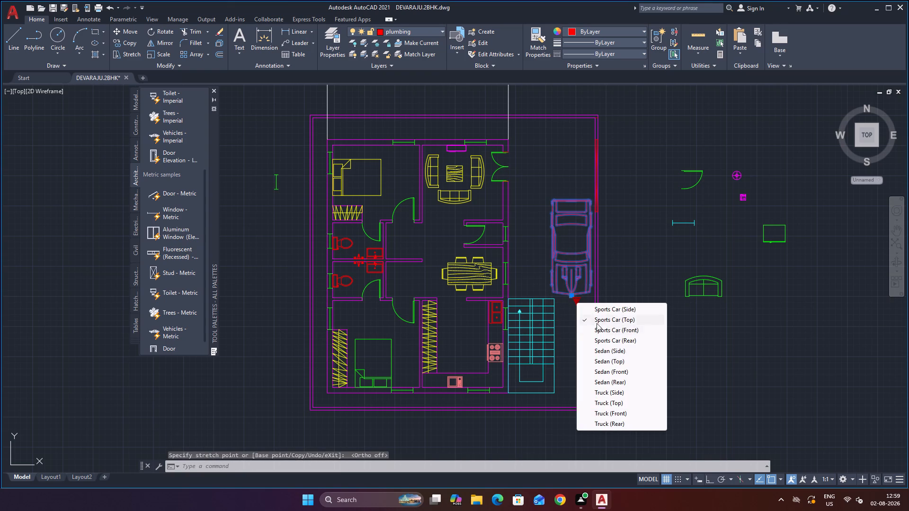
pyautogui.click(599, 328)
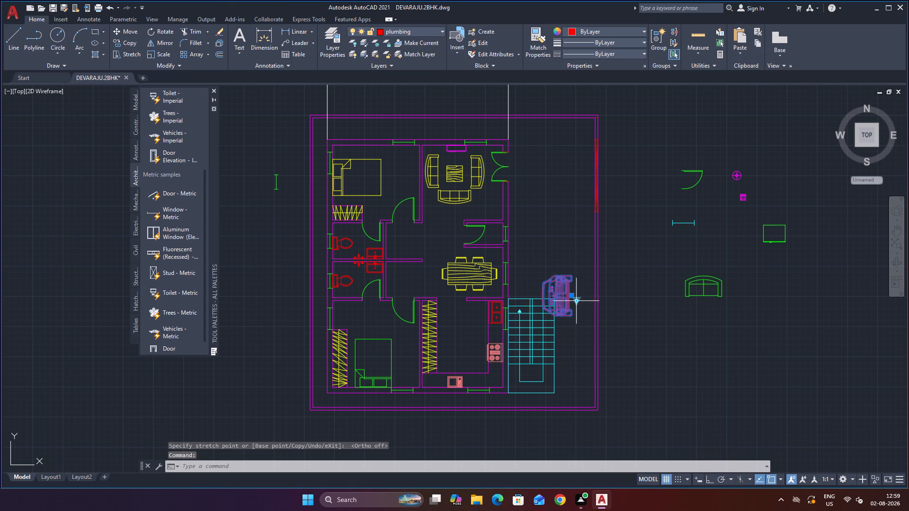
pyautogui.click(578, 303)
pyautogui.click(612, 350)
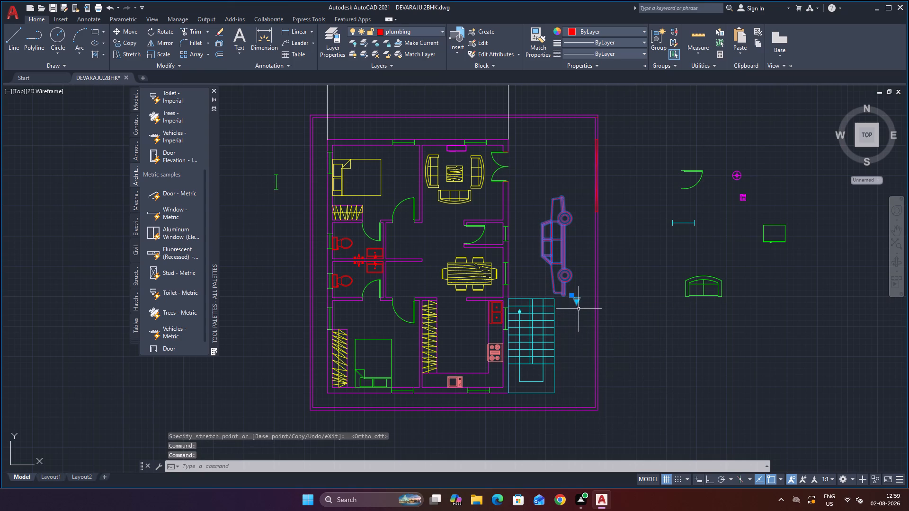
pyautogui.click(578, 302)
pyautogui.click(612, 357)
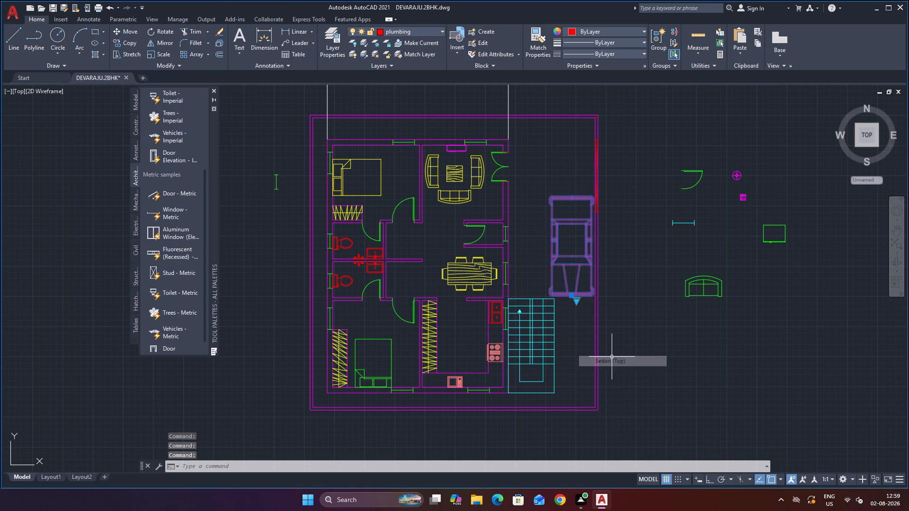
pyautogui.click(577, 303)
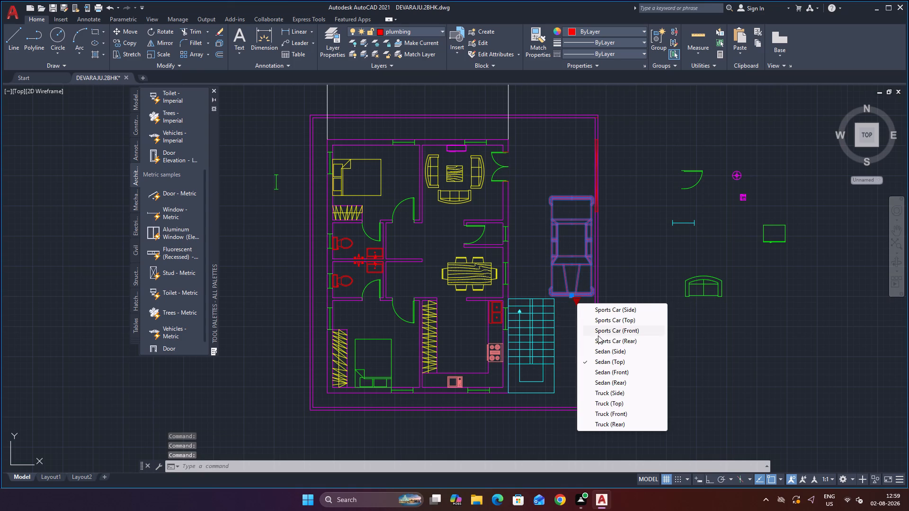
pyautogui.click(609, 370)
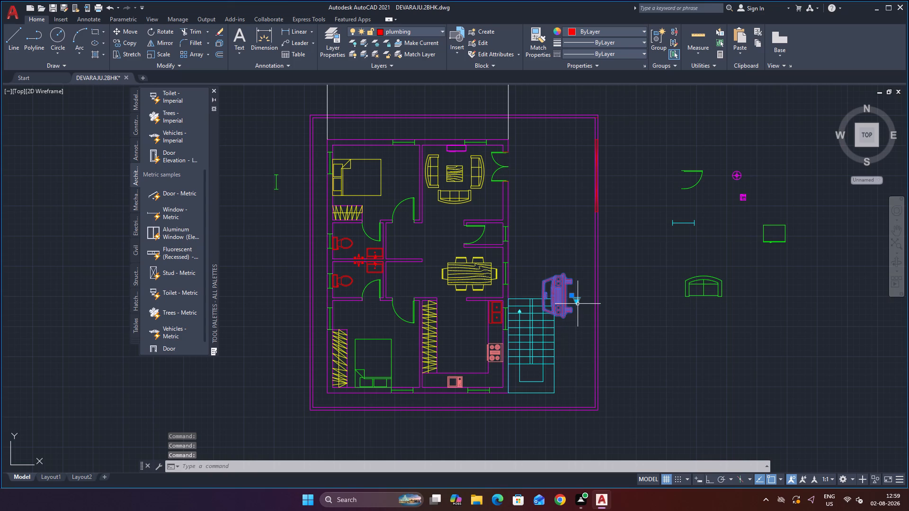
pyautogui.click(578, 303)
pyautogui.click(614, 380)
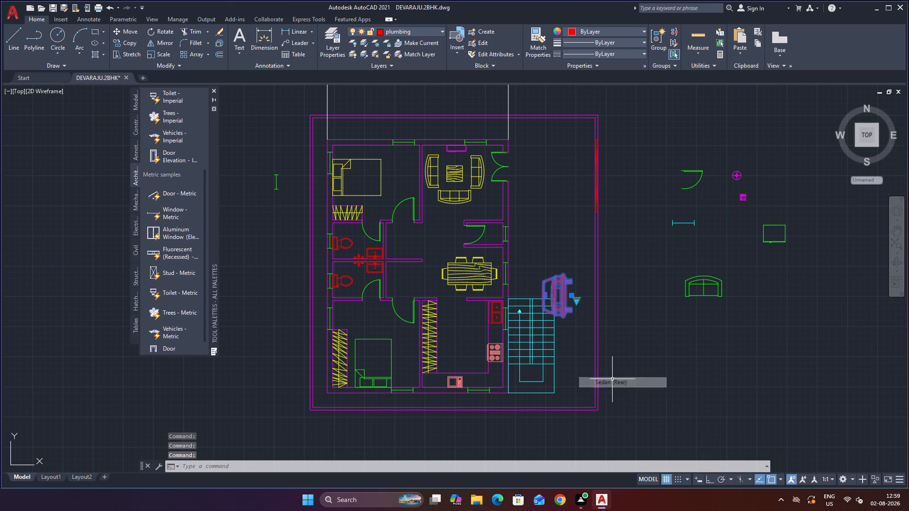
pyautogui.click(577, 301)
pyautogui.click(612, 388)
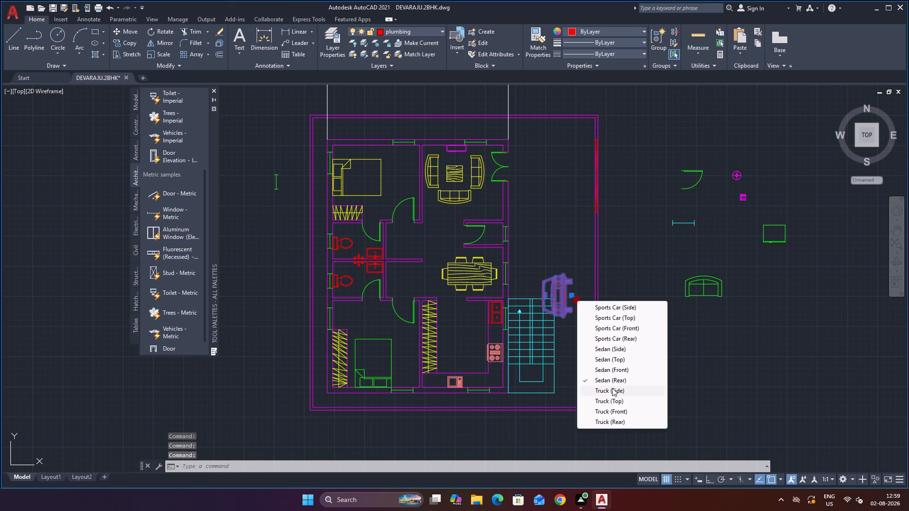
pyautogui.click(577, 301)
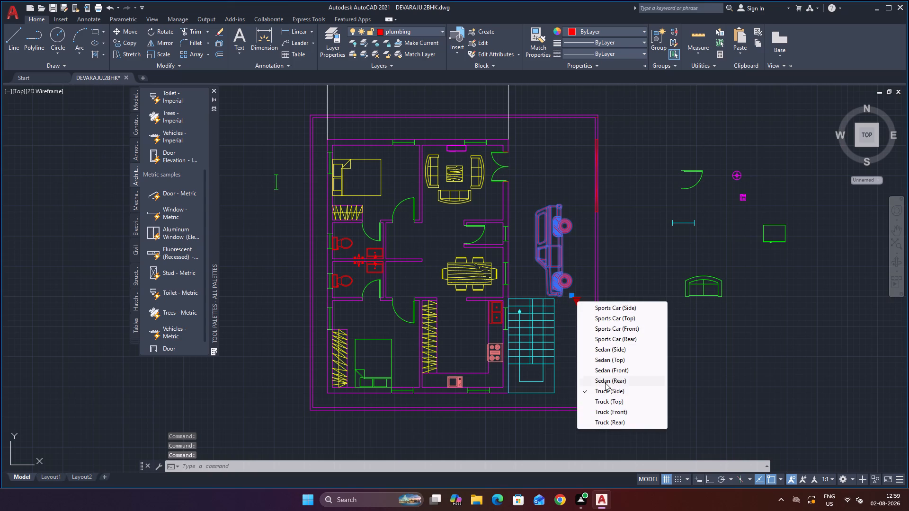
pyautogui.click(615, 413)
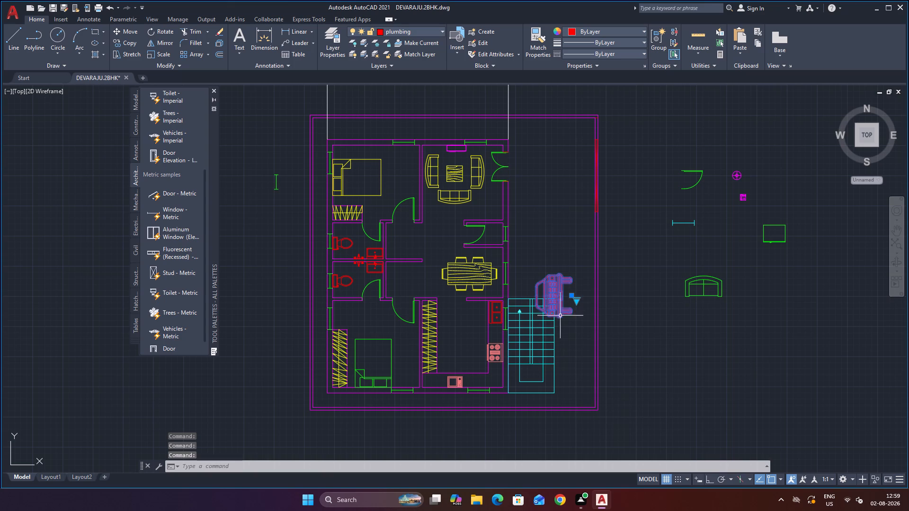
# Set the car block to the Sports Car (Side) view.
pyautogui.click(575, 303)
pyautogui.click(595, 309)
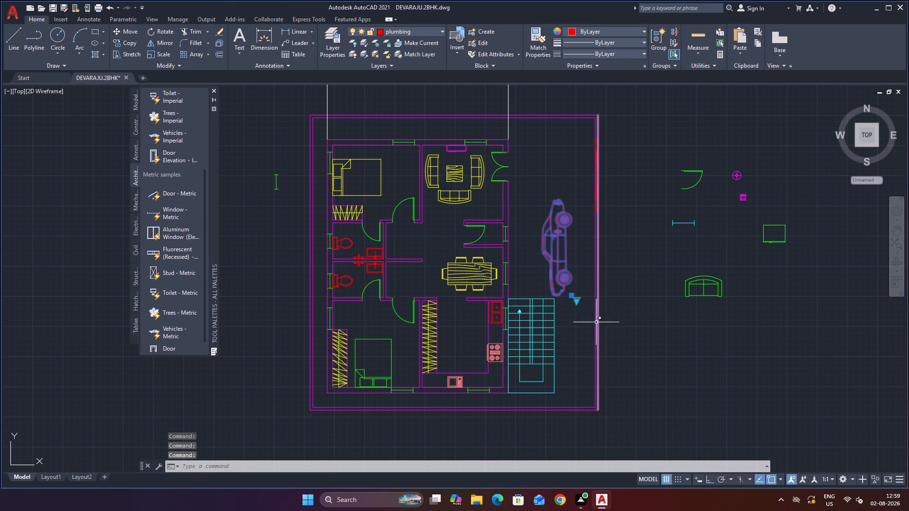
pyautogui.press('Escape')
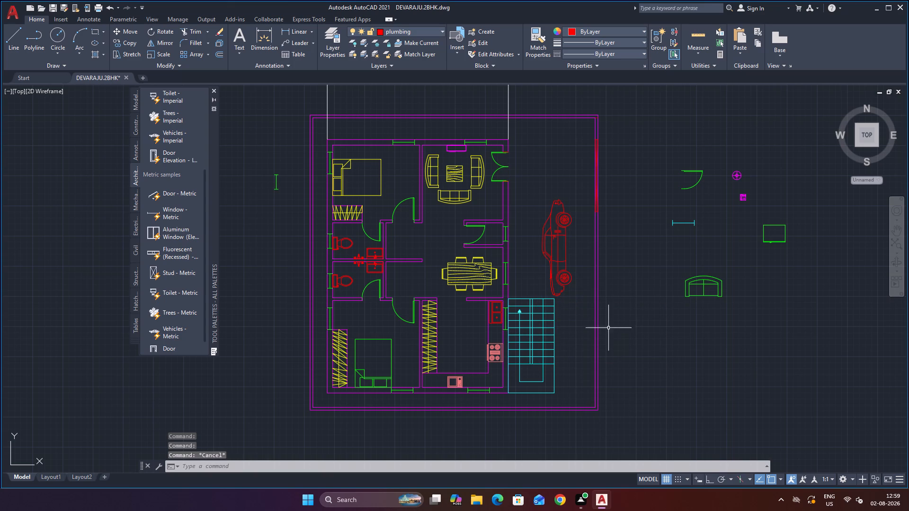
# Move the car out of the compound to the open space beside the loose sofa block.
pyautogui.click(567, 280)
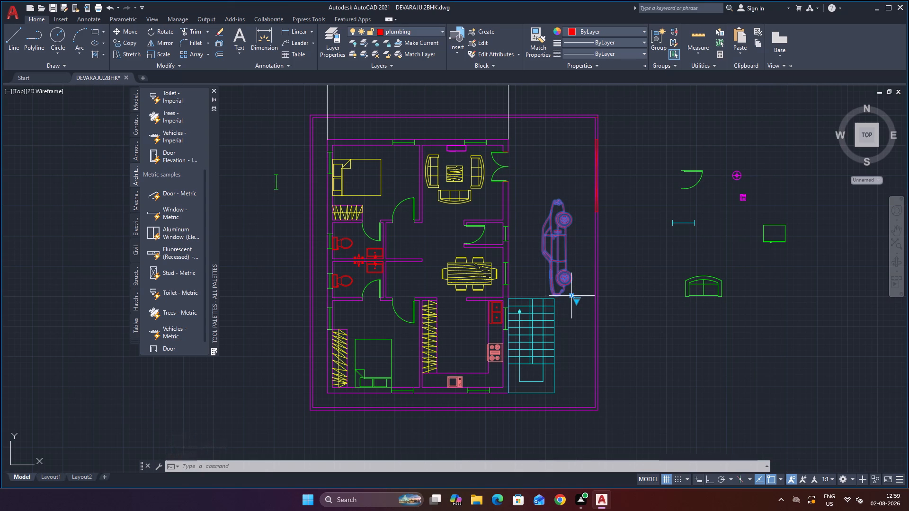
pyautogui.moveTo(571, 296); pyautogui.dragTo(594, 297)
pyautogui.click(657, 308)
pyautogui.press('Escape')
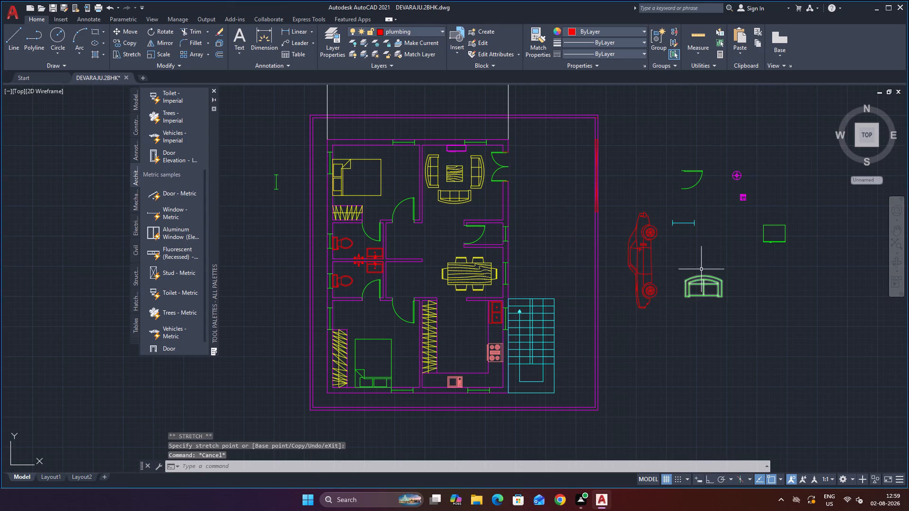
pyautogui.press('Escape')
# With Ortho on, rotate the car about its lower end so it lies horizontally.
pyautogui.click(651, 232)
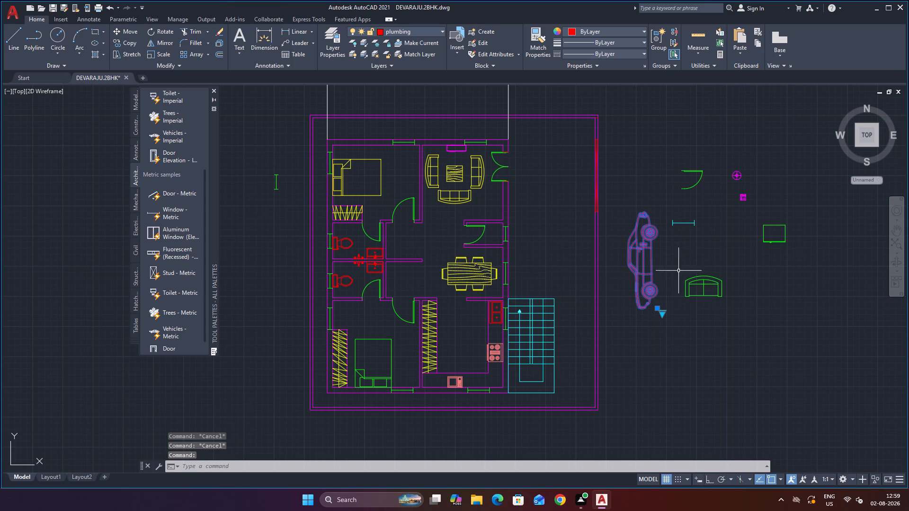
pyautogui.press('r')
pyautogui.press('o')
pyautogui.press('Return')
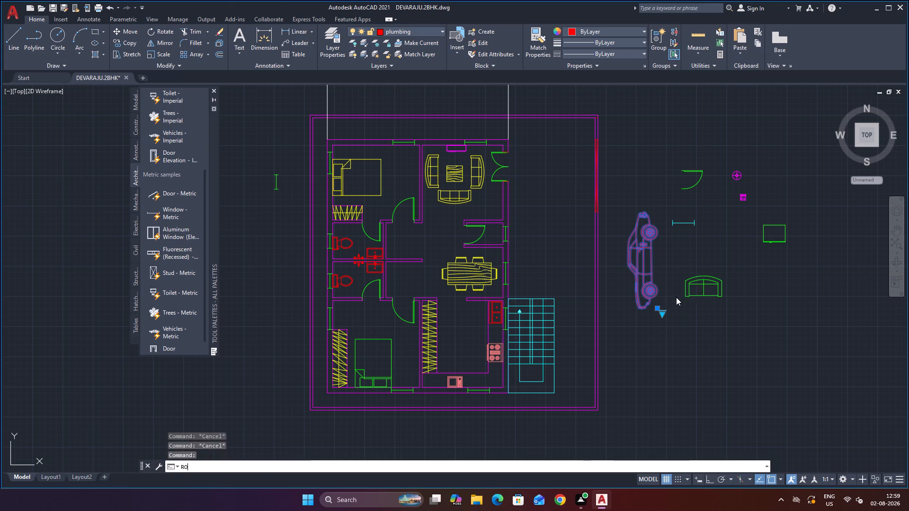
pyautogui.click(640, 308)
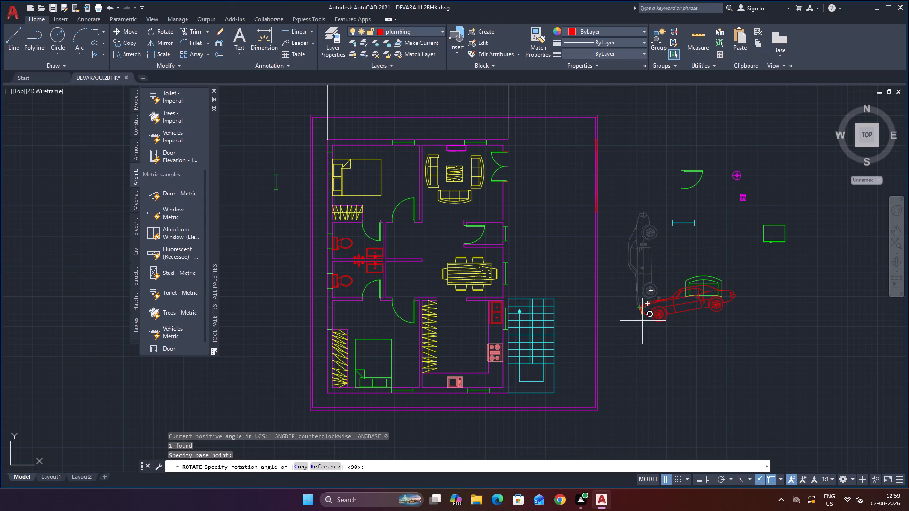
pyautogui.press('F8')
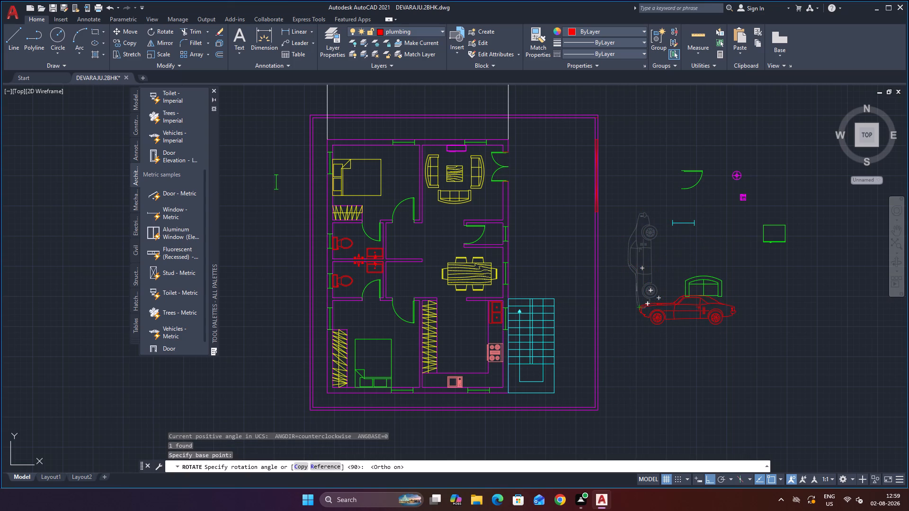
pyautogui.click(642, 321)
# Scale the horizontal car down very slightly from its front end.
pyautogui.click(731, 313)
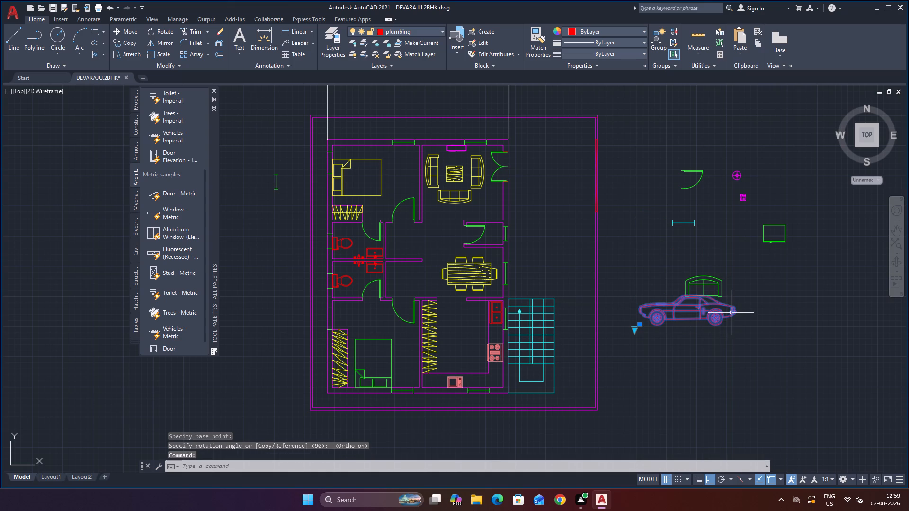
pyautogui.write('sc')
pyautogui.press('Return')
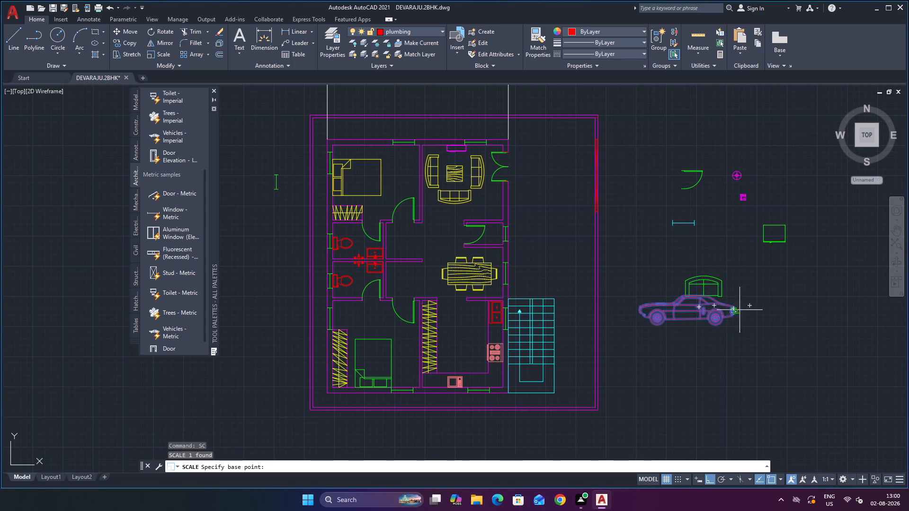
pyautogui.click(641, 311)
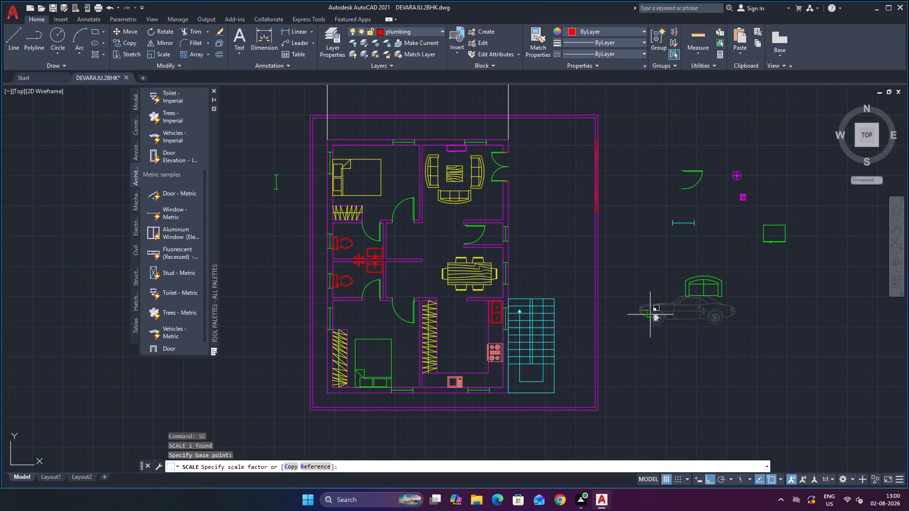
pyautogui.click(695, 315)
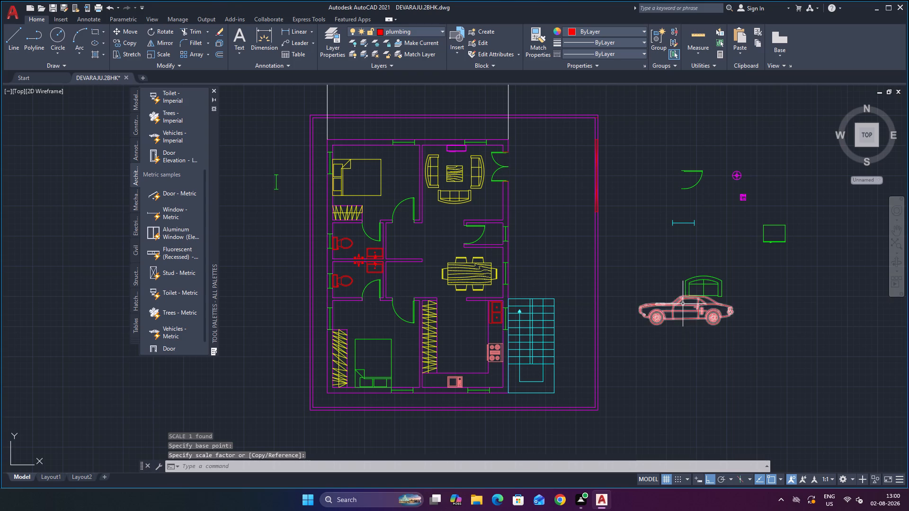
# Turn Ortho off and move the car into the side yard, beside the dining area and above the staircase.
pyautogui.click(682, 301)
pyautogui.click(641, 325)
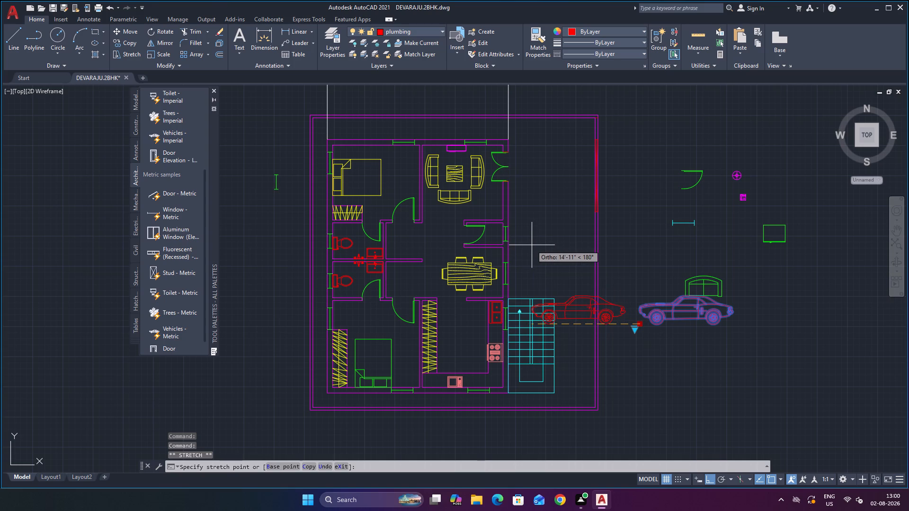
pyautogui.press('F8')
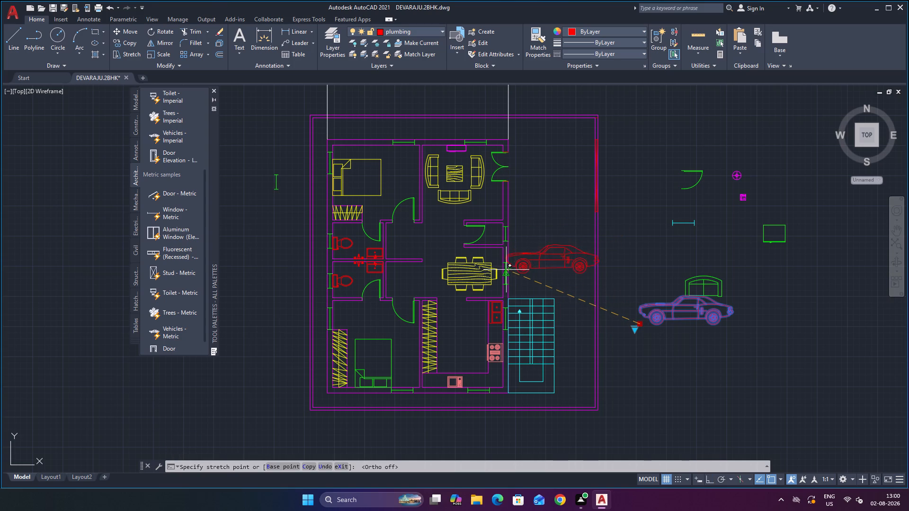
pyautogui.click(510, 271)
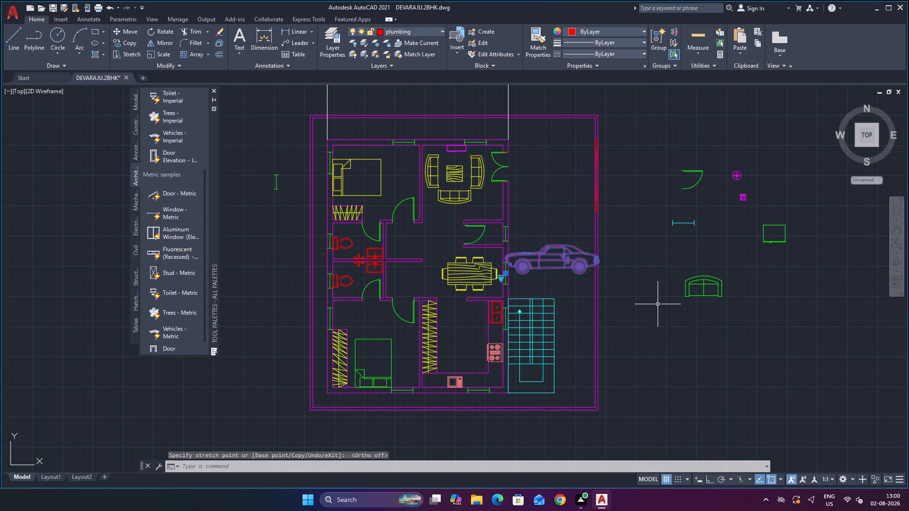
pyautogui.press('Escape')
# Scale the car down from its front end so its length fits between the house wall and the compound wall.
pyautogui.press('s')
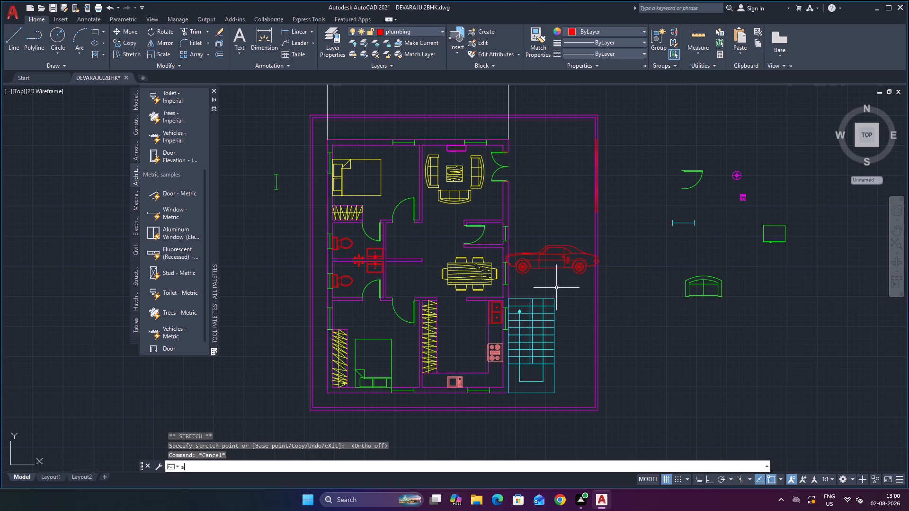
pyautogui.press('c')
pyautogui.press('Return')
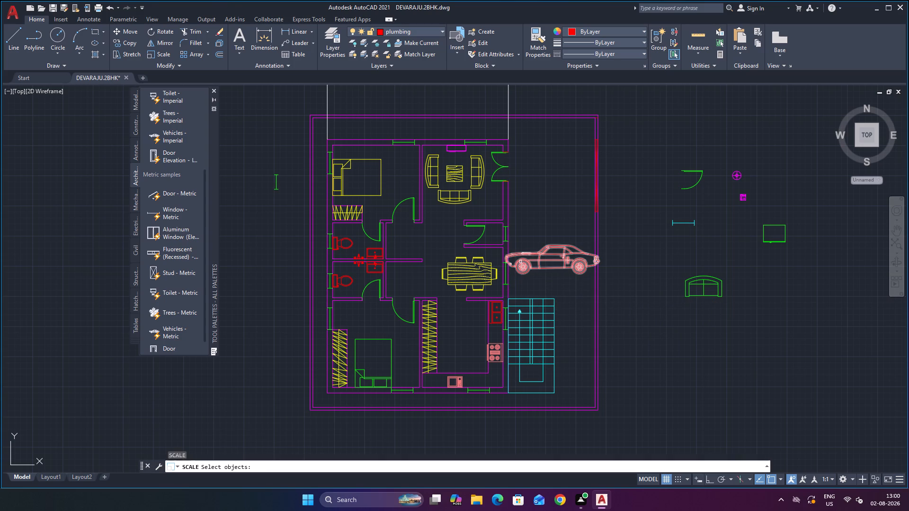
pyautogui.click(521, 259)
pyautogui.press('Return')
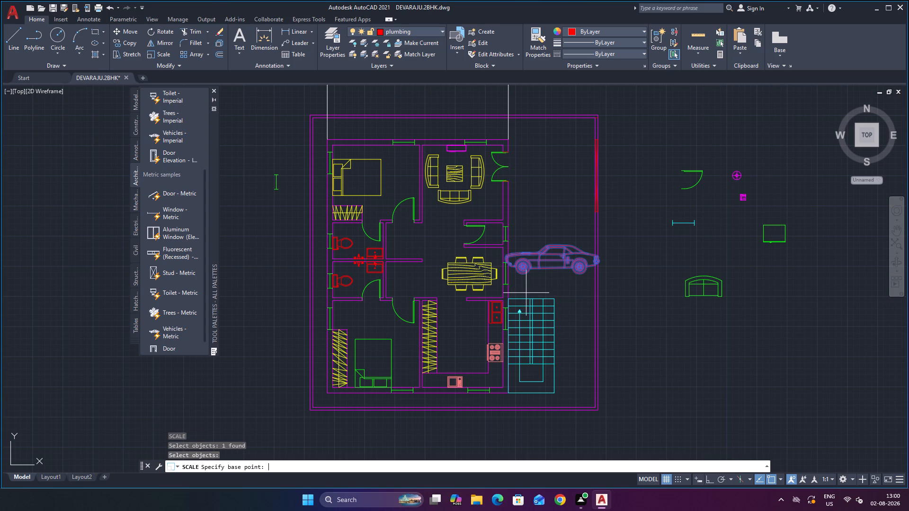
pyautogui.click(504, 258)
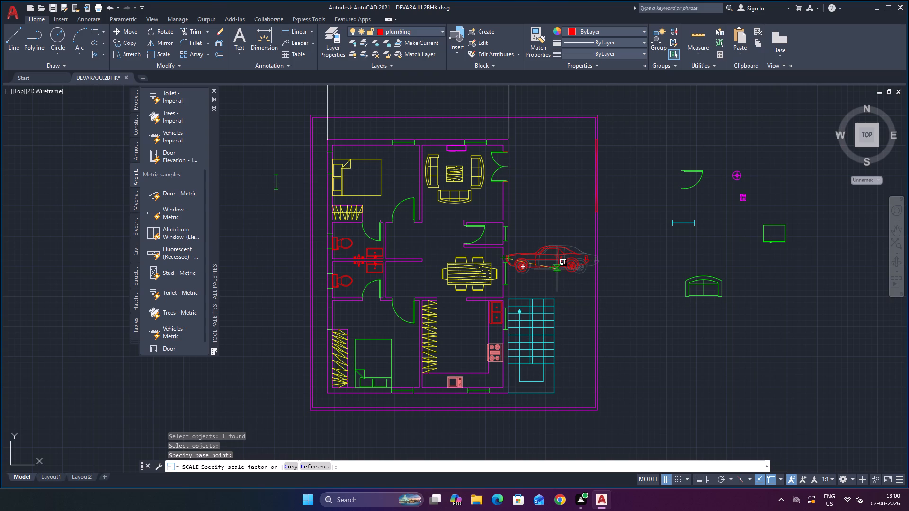
pyautogui.click(556, 269)
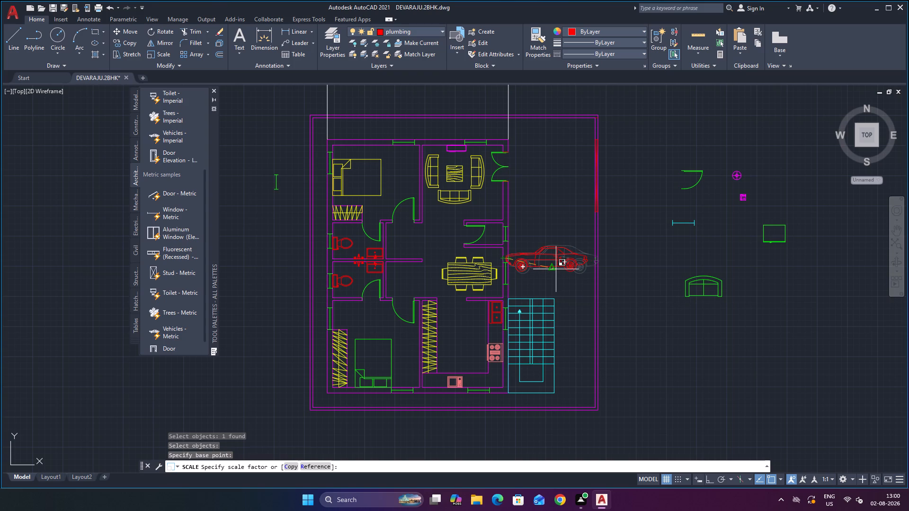
pyautogui.click(560, 255)
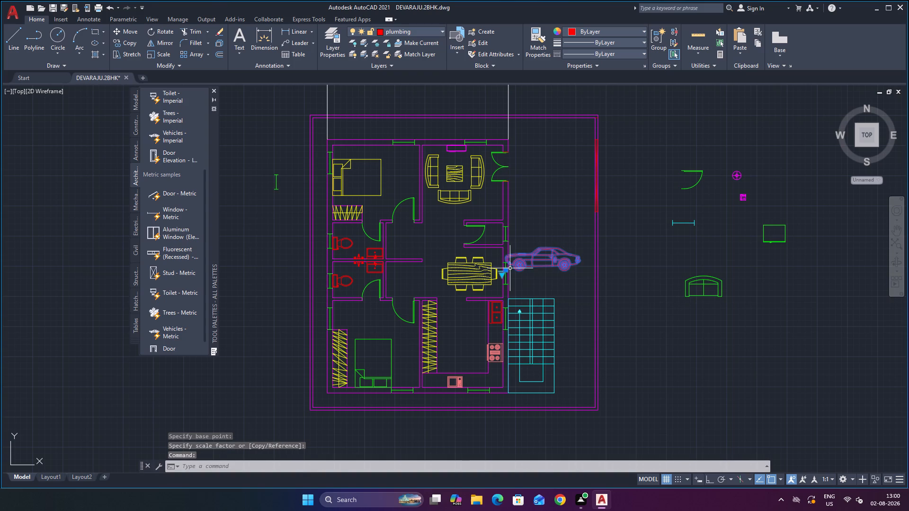
# Reposition the car by its insertion point so it sits clear of both the house wall and the compound wall.
pyautogui.click(507, 270)
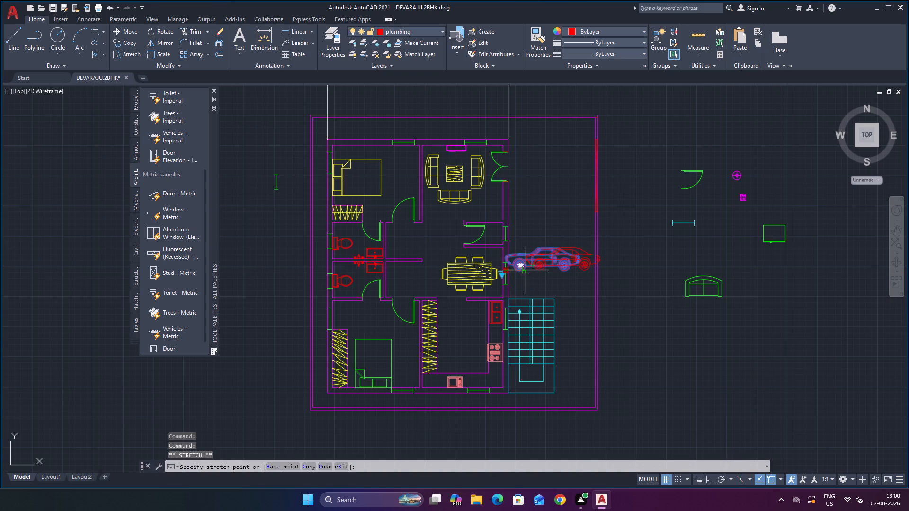
pyautogui.click(523, 272)
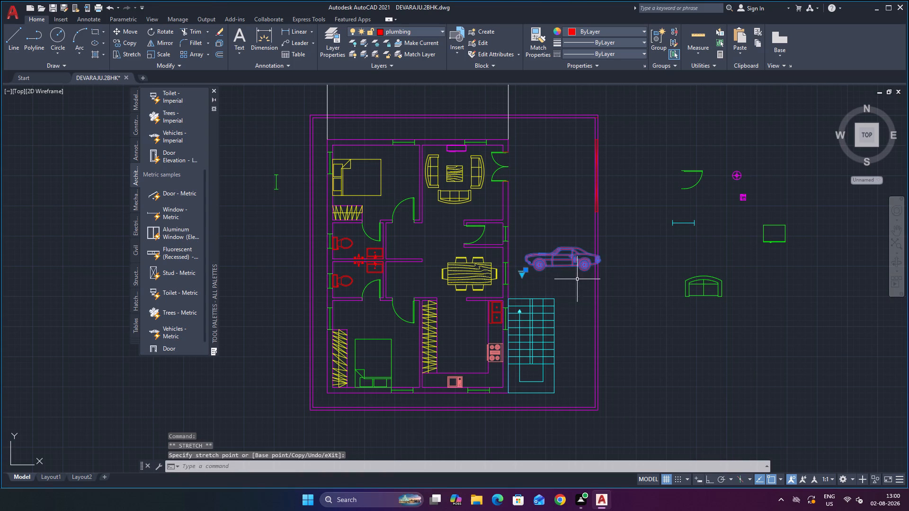
pyautogui.click(527, 271)
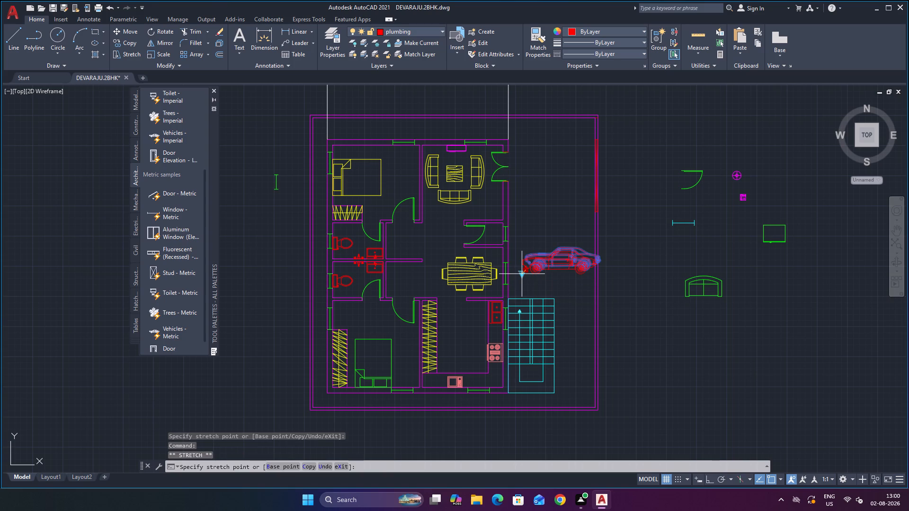
pyautogui.click(515, 267)
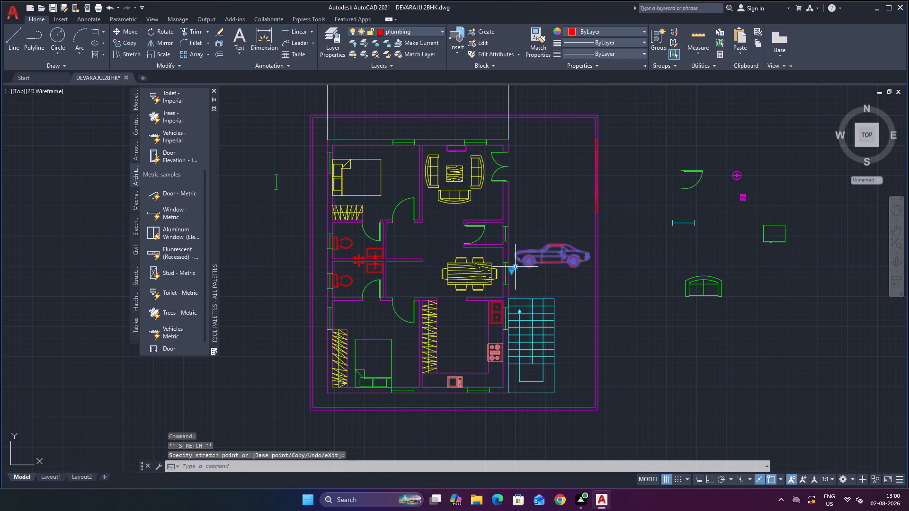
pyautogui.press('Escape')
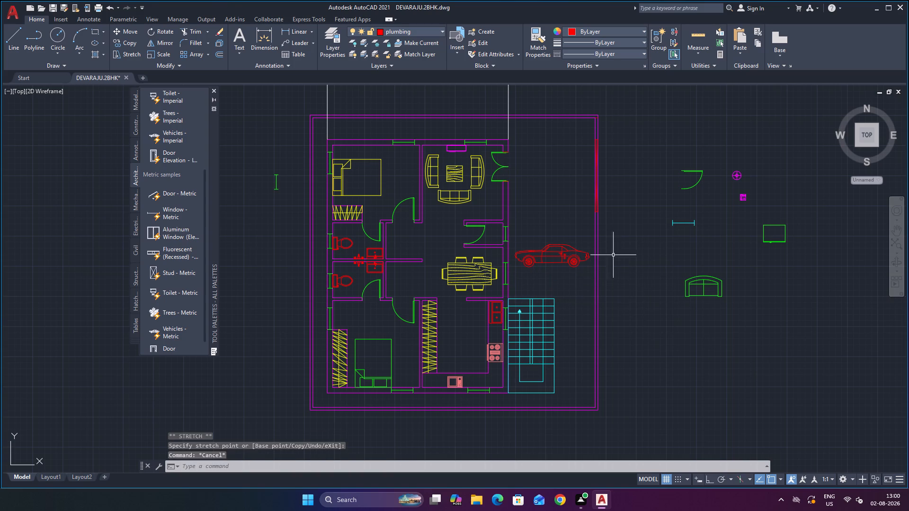
# Copy the car about 3'-9" straight up to park a second car alongside it in the side yard.
pyautogui.click(573, 259)
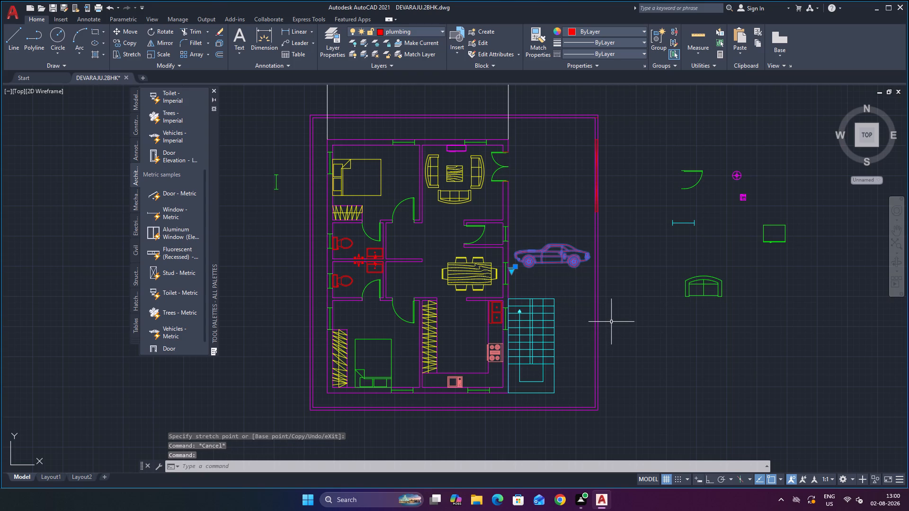
pyautogui.press('c')
pyautogui.press('o')
pyautogui.press('Return')
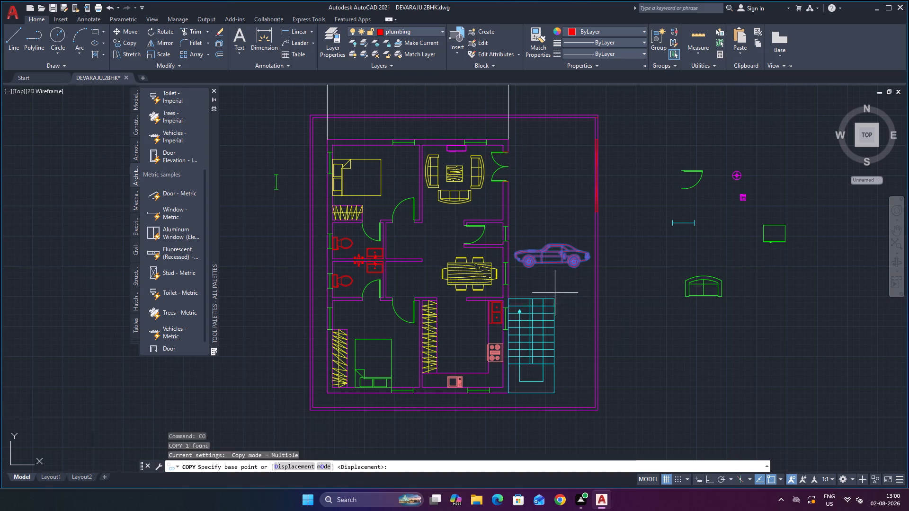
pyautogui.click(551, 256)
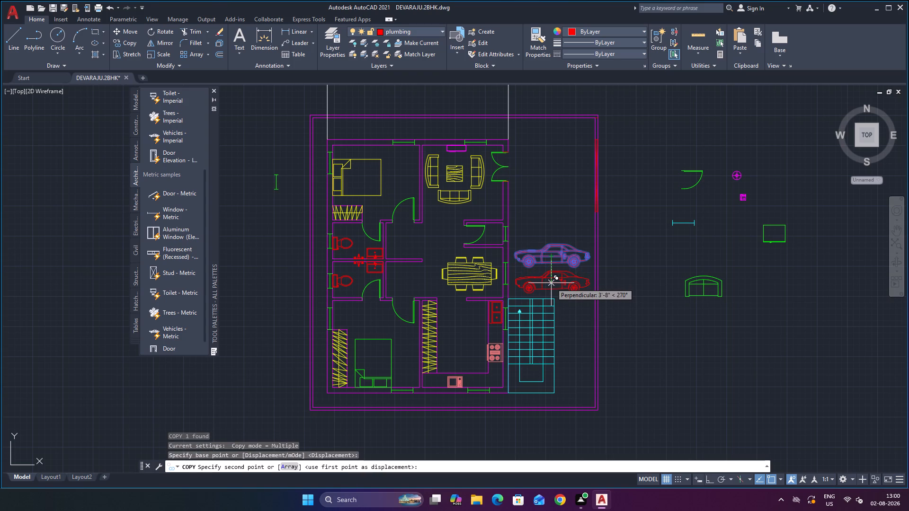
pyautogui.click(550, 229)
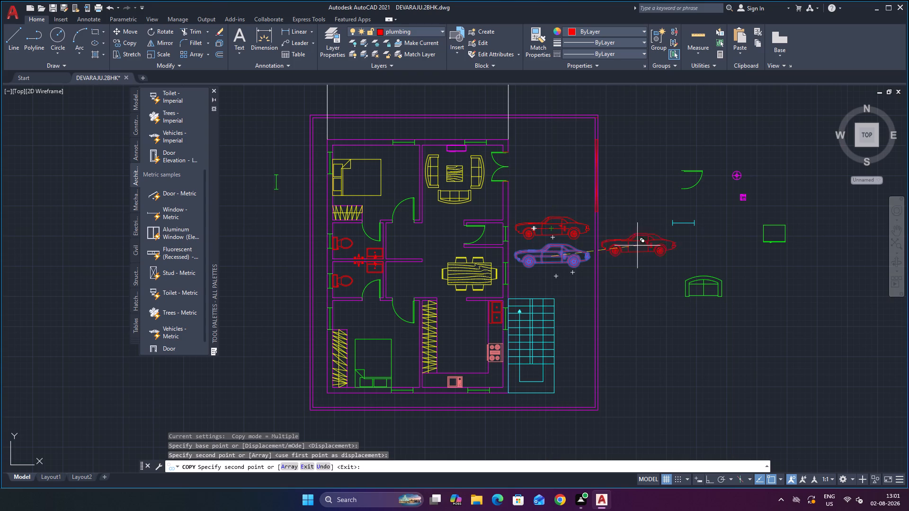
pyautogui.press('Escape')
pyautogui.press('Escape')
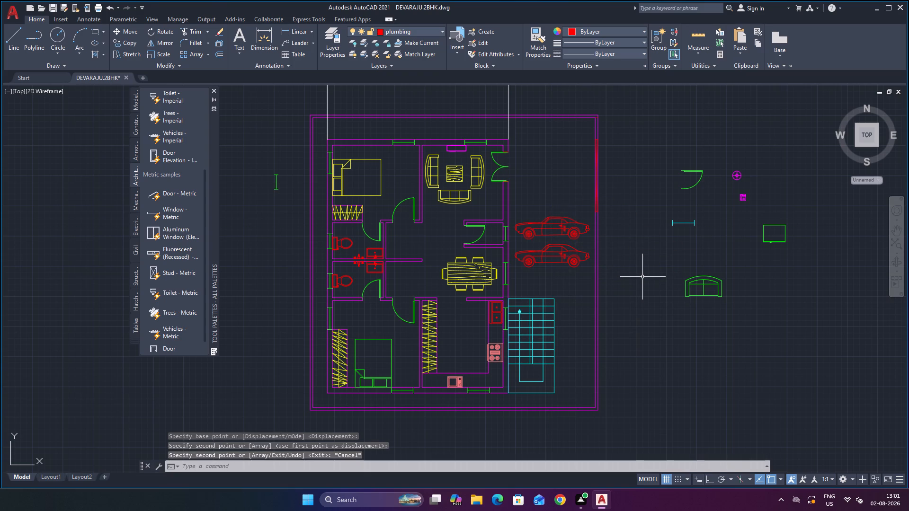
pyautogui.press('Escape')
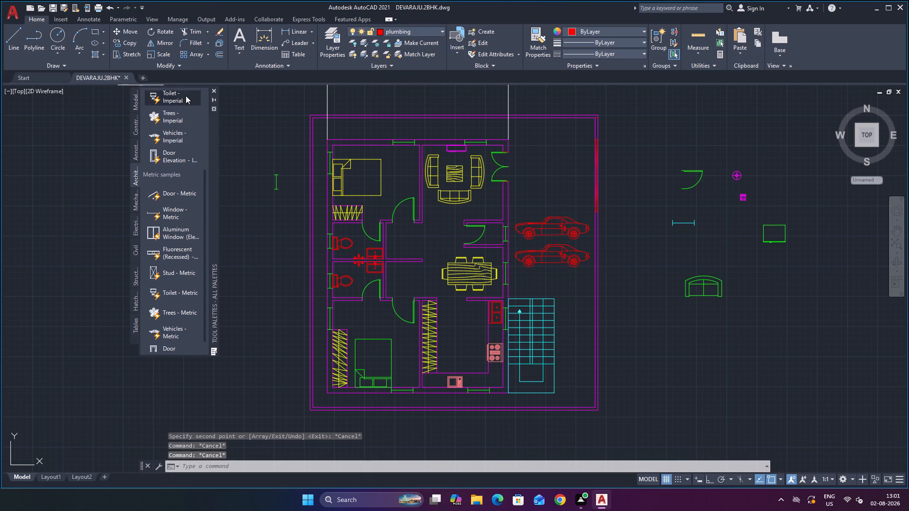
# Close the Tool Palettes window.
pyautogui.click(214, 90)
# Recolour both parked cars green using the doors layer's colour.
pyautogui.click(567, 257)
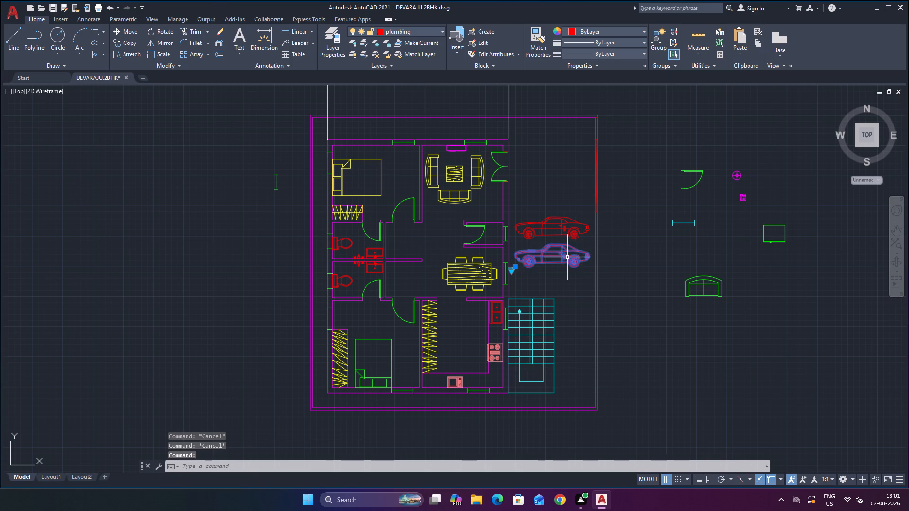
pyautogui.click(402, 30)
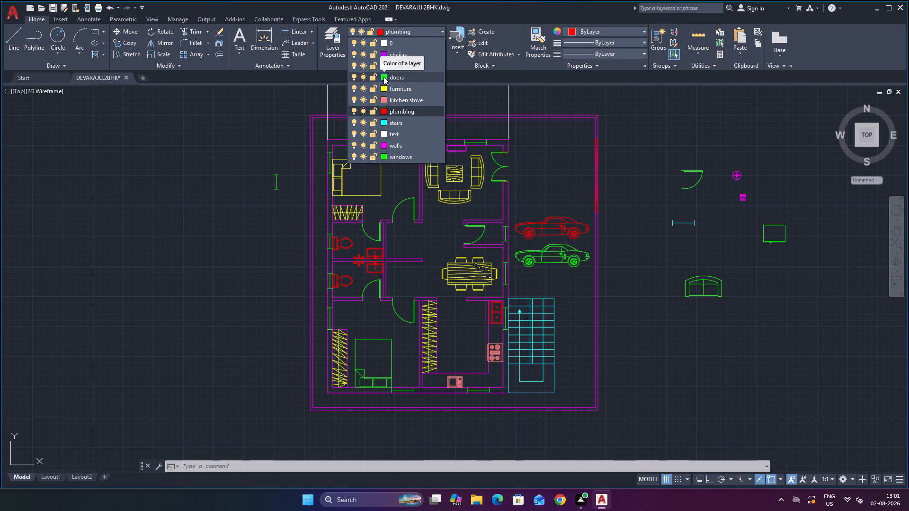
pyautogui.click(383, 77)
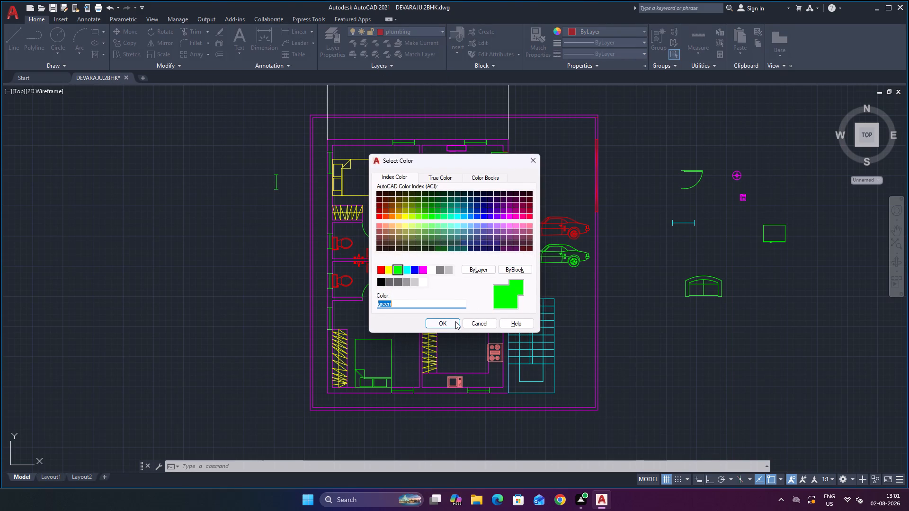
pyautogui.click(454, 322)
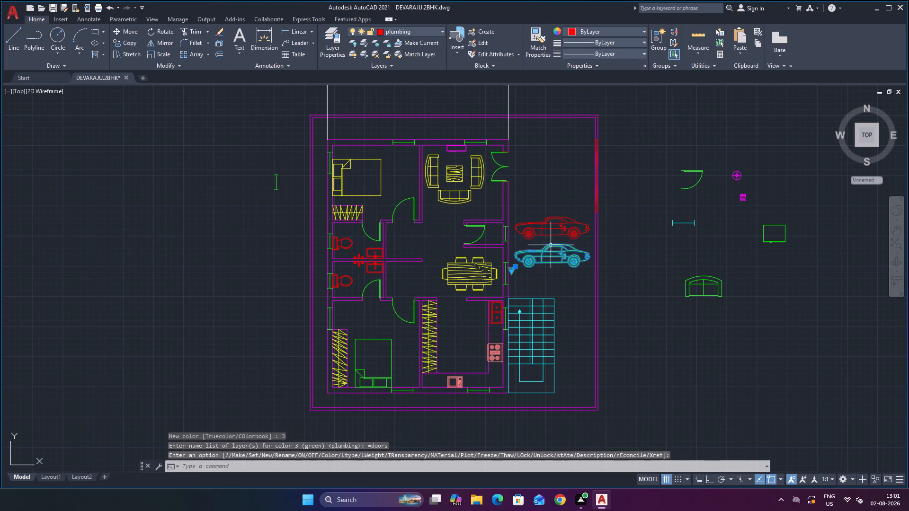
pyautogui.click(561, 222)
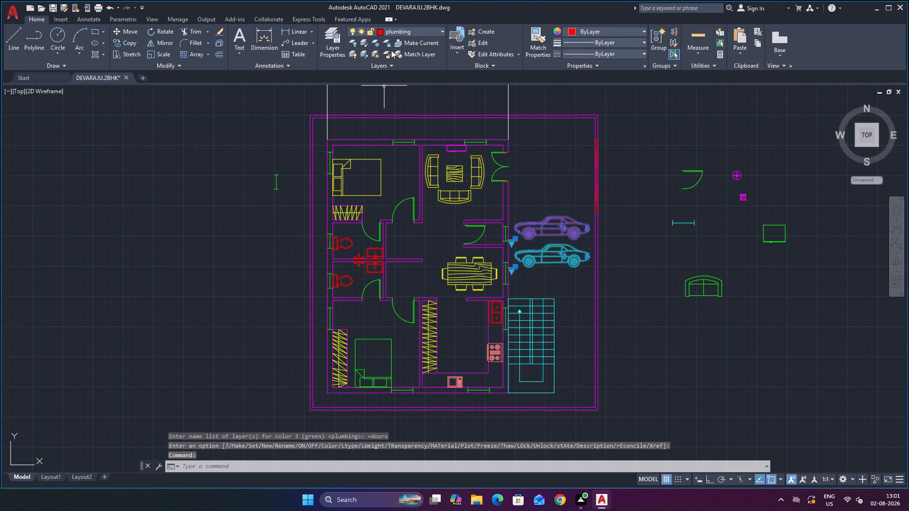
pyautogui.click(405, 30)
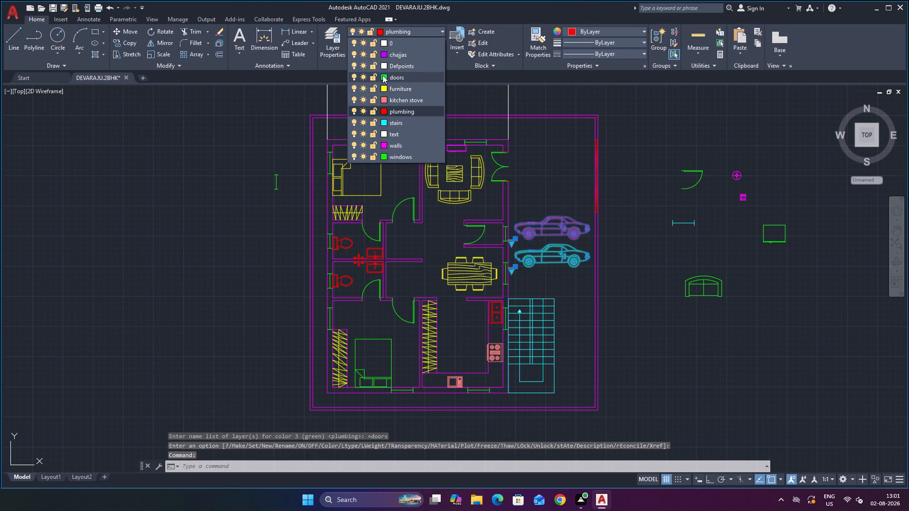
pyautogui.click(384, 75)
pyautogui.click(443, 326)
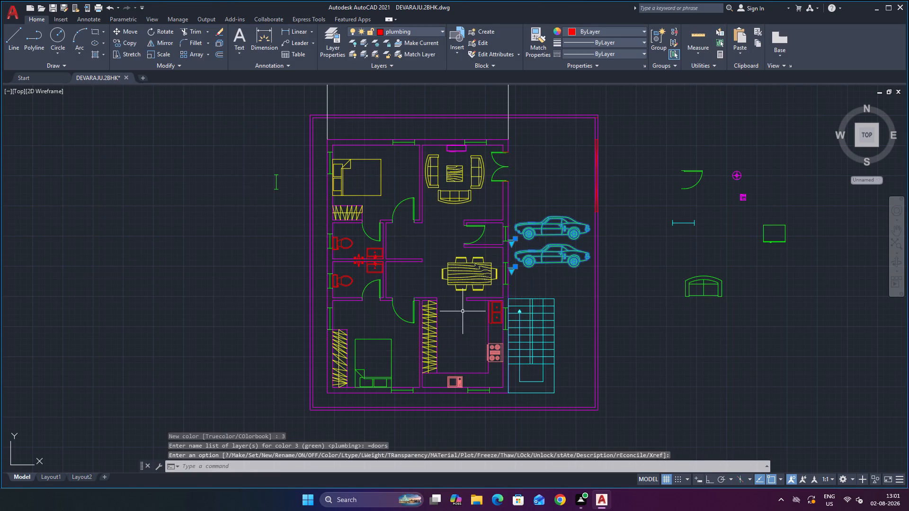
pyautogui.press('Escape')
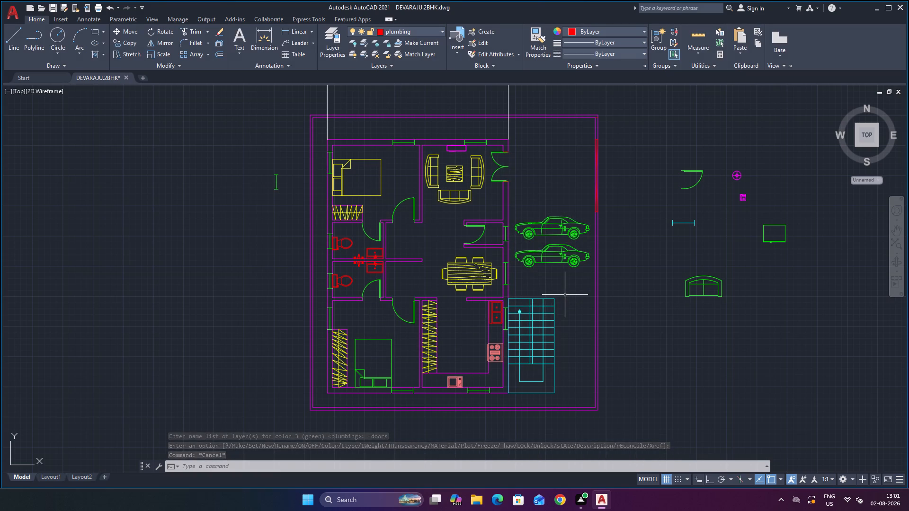
# Create a new layer named cars in the Layer Properties Manager.
pyautogui.click(339, 33)
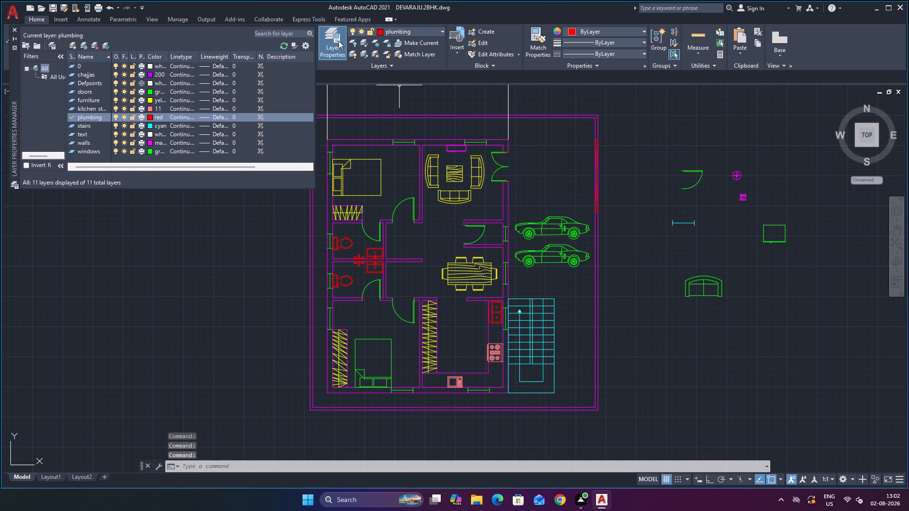
pyautogui.click(74, 41)
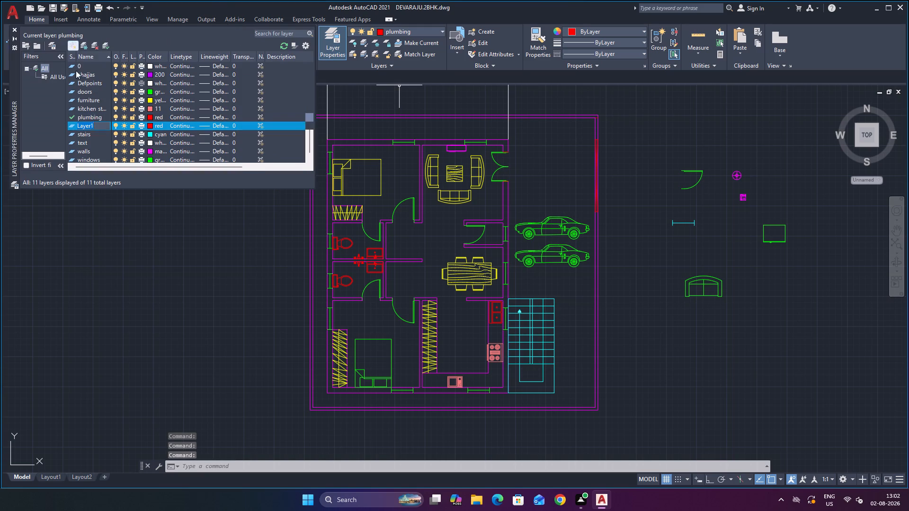
pyautogui.press('BackSpace')
pyautogui.press('BackSpace')
pyautogui.press('BackSpace')
pyautogui.press('BackSpace')
pyautogui.press('BackSpace')
pyautogui.press('BackSpace')
pyautogui.press('BackSpace')
pyautogui.press('BackSpace')
pyautogui.press('BackSpace')
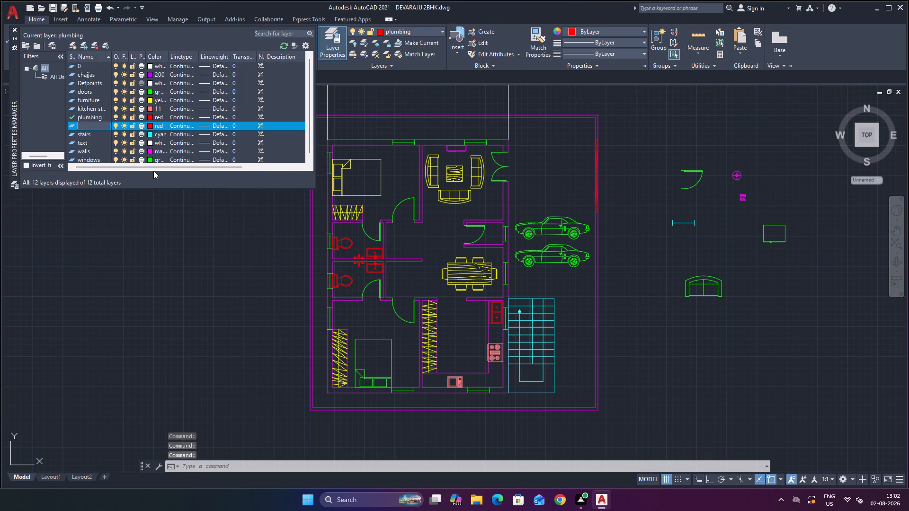
pyautogui.write('ve')
pyautogui.press('BackSpace')
pyautogui.press('BackSpace')
pyautogui.write('vehicla')
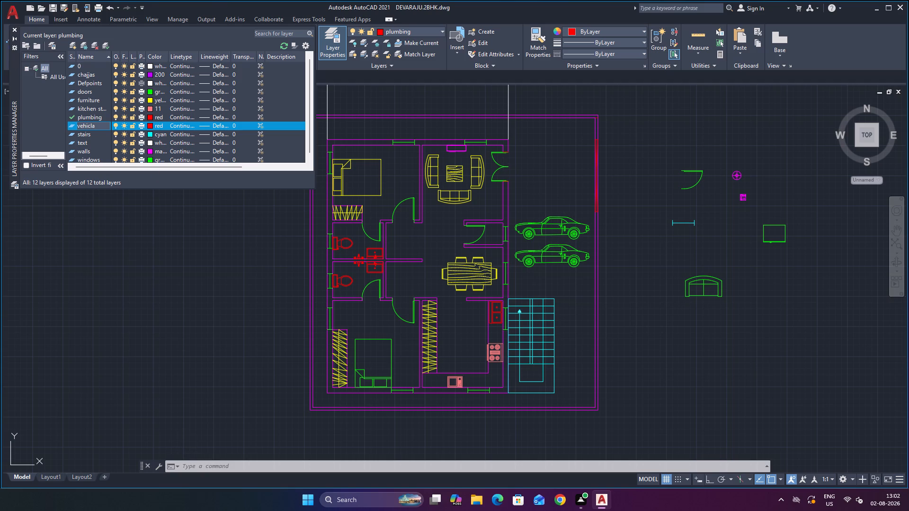
pyautogui.press('BackSpace')
pyautogui.press('e')
pyautogui.write('s ca')
pyautogui.press('BackSpace')
pyautogui.press('BackSpace')
pyautogui.press('BackSpace')
pyautogui.press('BackSpace')
pyautogui.press('BackSpace')
pyautogui.press('BackSpace')
pyautogui.press('BackSpace')
pyautogui.press('BackSpace')
pyautogui.press('BackSpace')
pyautogui.press('BackSpace')
pyautogui.press('BackSpace')
pyautogui.press('BackSpace')
pyautogui.press('BackSpace')
pyautogui.press('BackSpace')
pyautogui.press('BackSpace')
pyautogui.press('BackSpace')
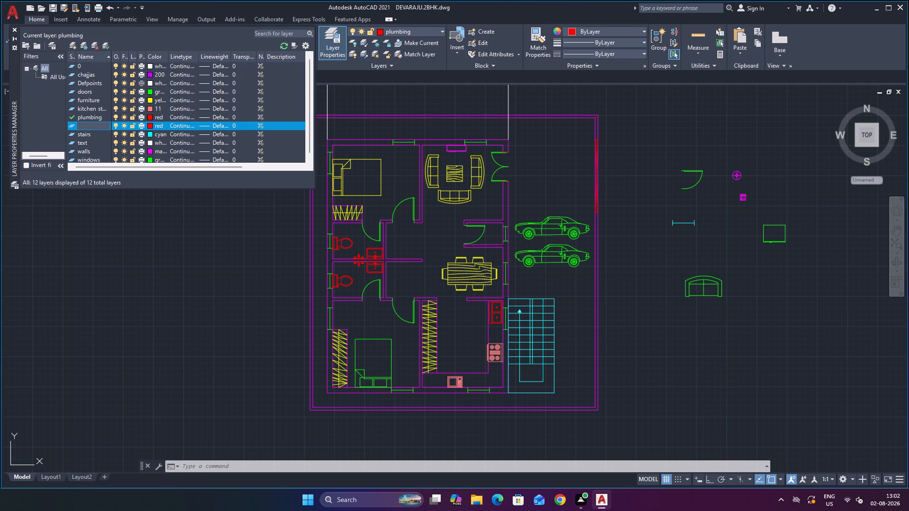
pyautogui.write('cars')
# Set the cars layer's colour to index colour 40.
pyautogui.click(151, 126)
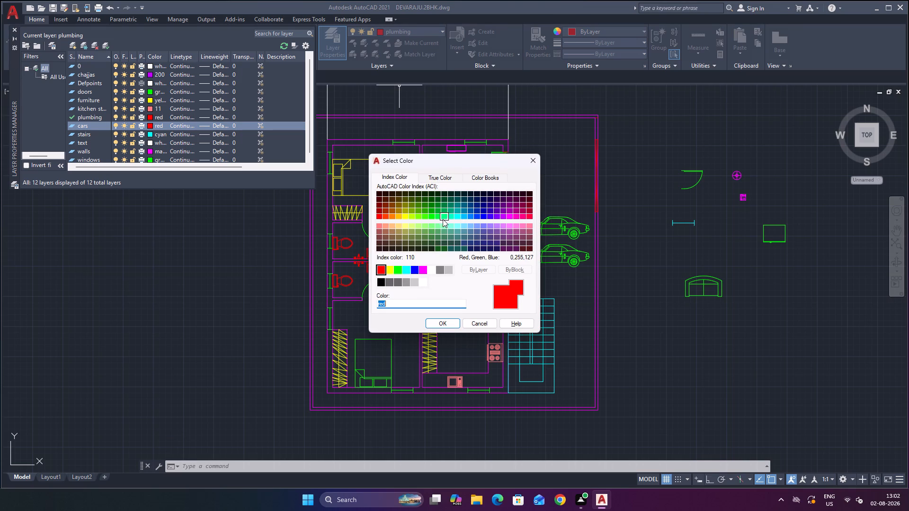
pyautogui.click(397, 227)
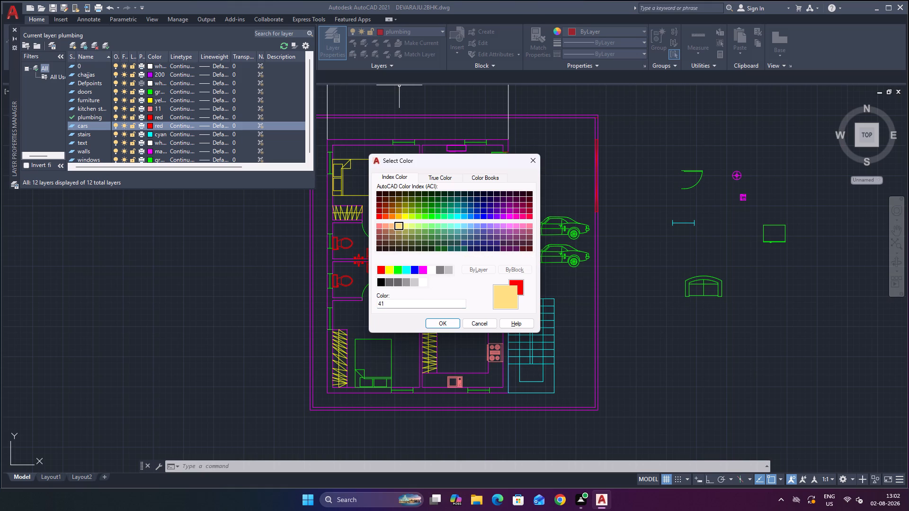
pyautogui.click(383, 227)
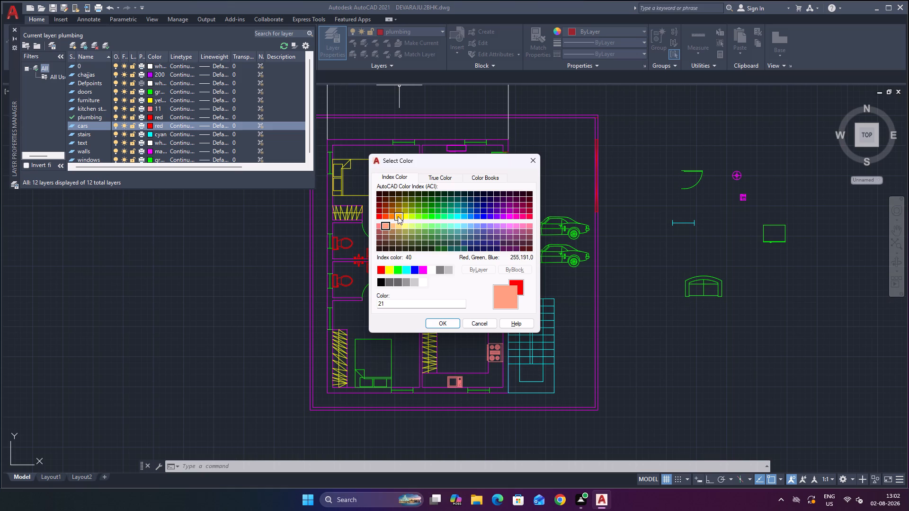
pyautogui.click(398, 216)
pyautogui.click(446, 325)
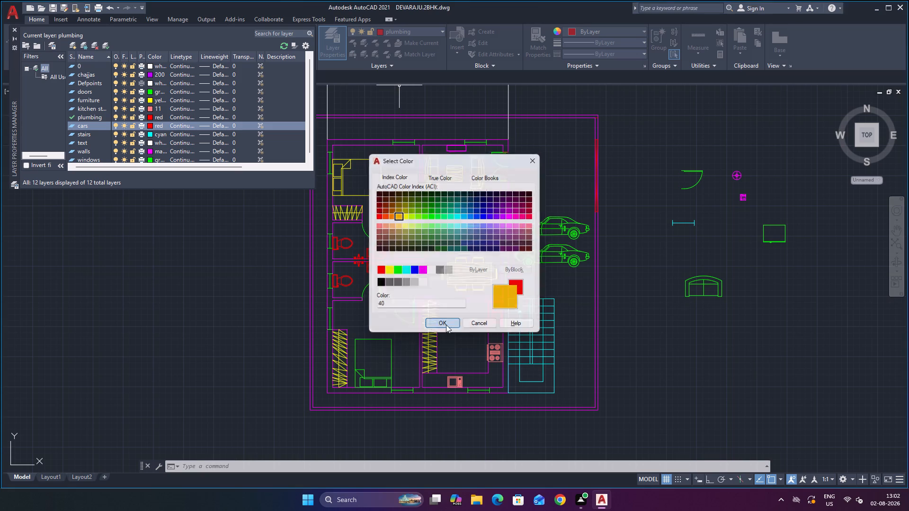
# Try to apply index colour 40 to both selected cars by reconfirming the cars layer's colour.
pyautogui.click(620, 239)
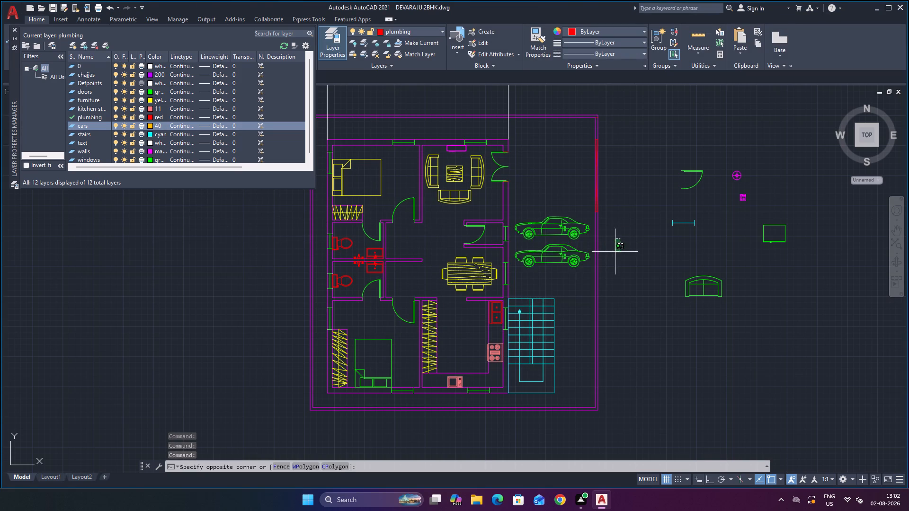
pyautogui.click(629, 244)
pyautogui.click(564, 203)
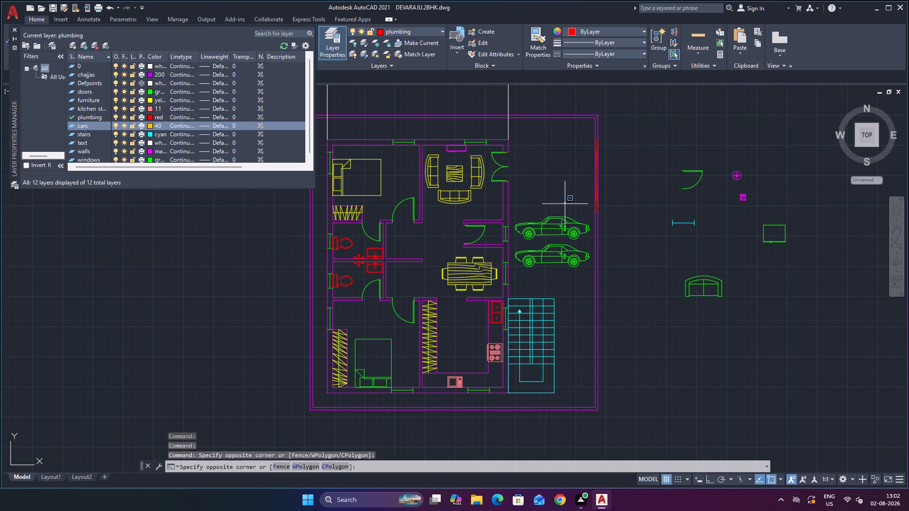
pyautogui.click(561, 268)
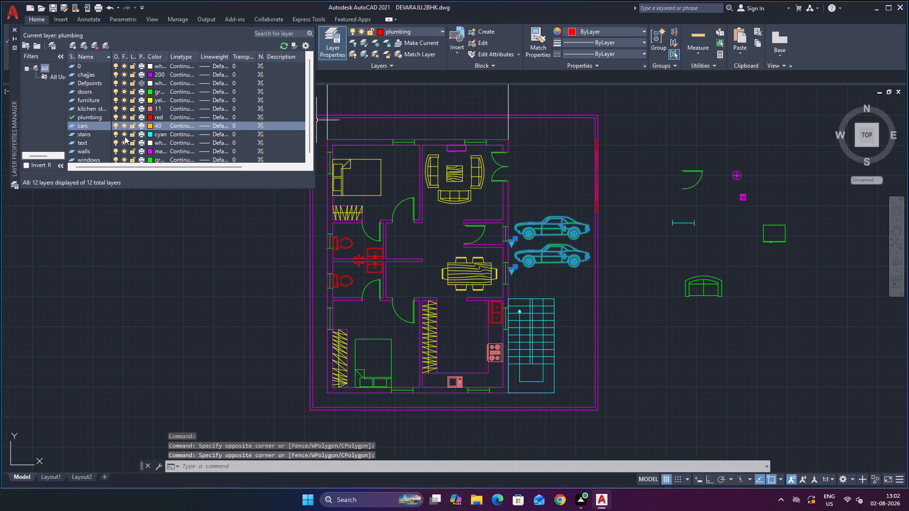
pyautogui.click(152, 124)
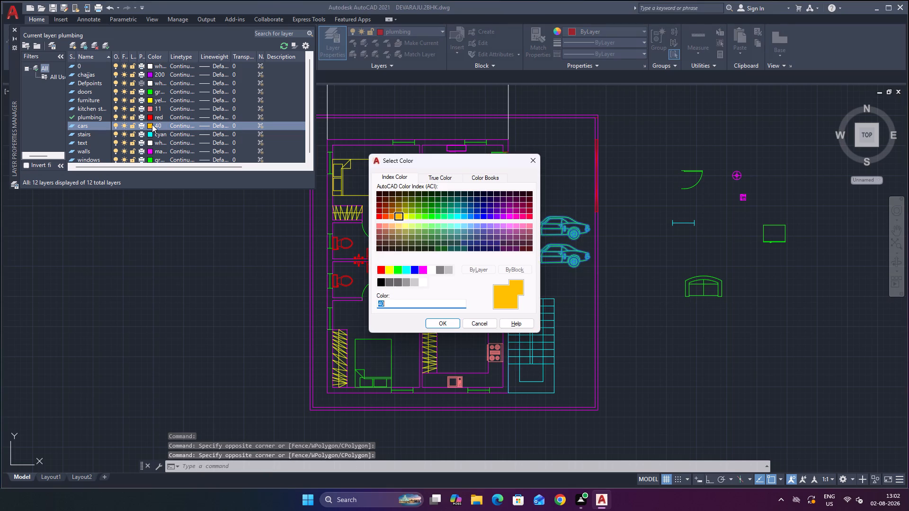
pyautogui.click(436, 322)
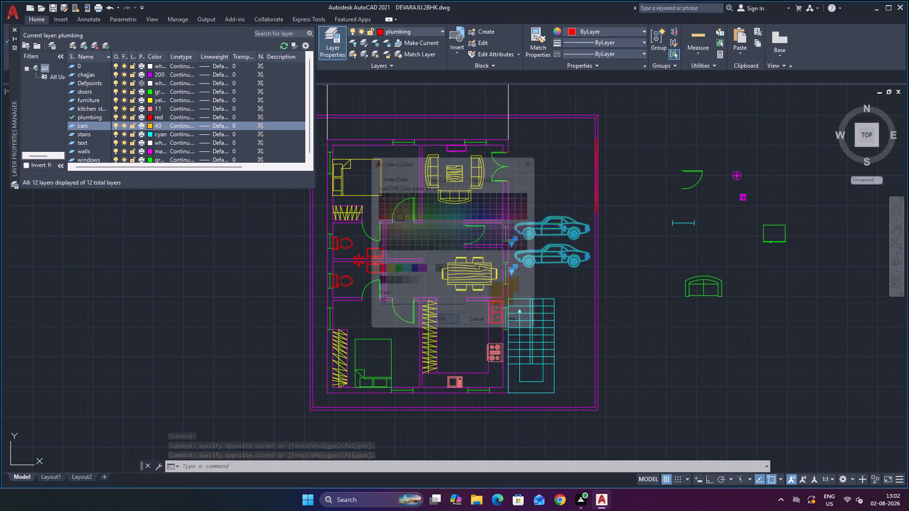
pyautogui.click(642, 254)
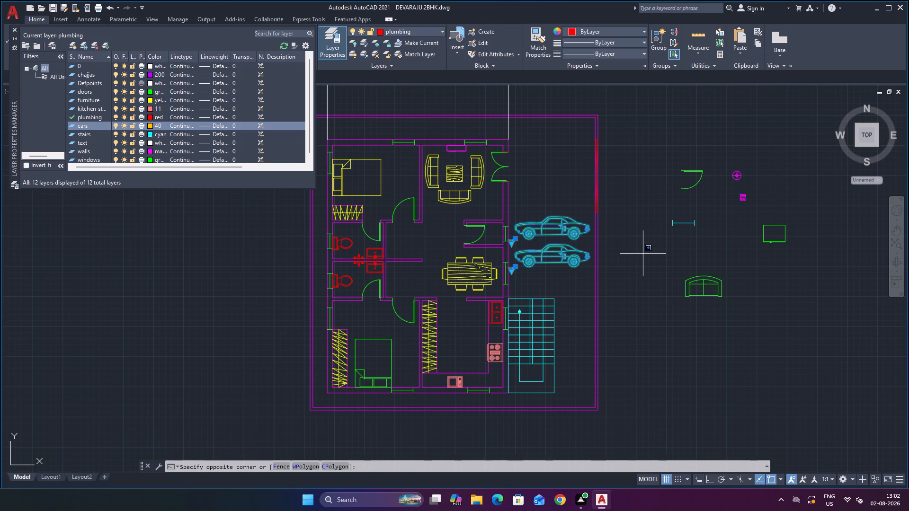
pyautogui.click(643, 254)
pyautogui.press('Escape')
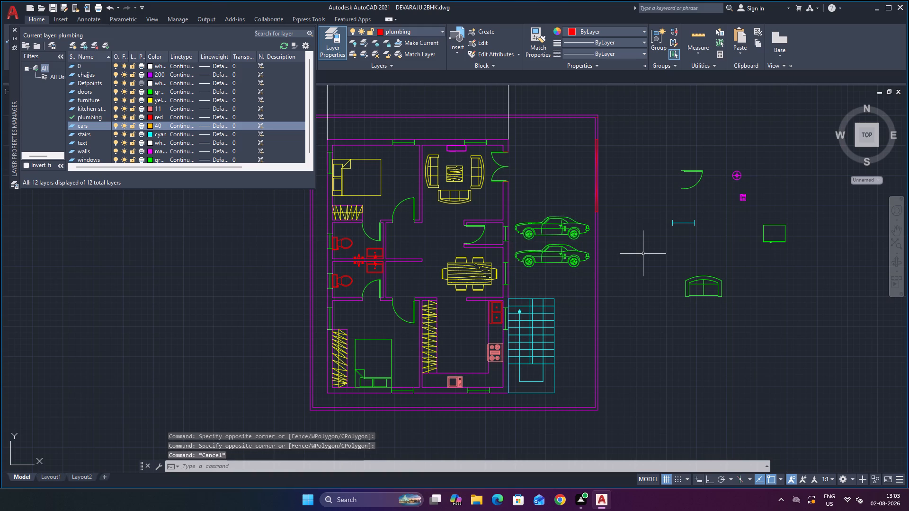
# With the upper car selected, set the cars layer's colour to index colour 178.
pyautogui.click(541, 224)
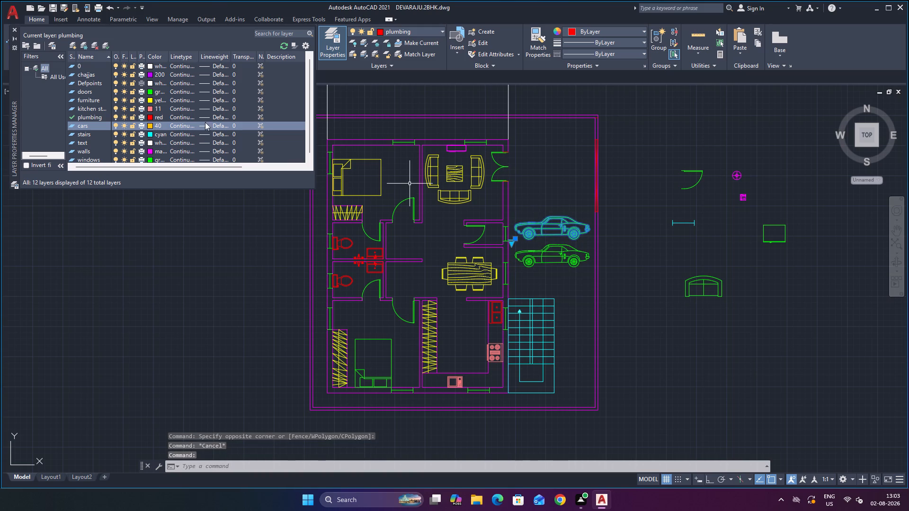
pyautogui.click(151, 125)
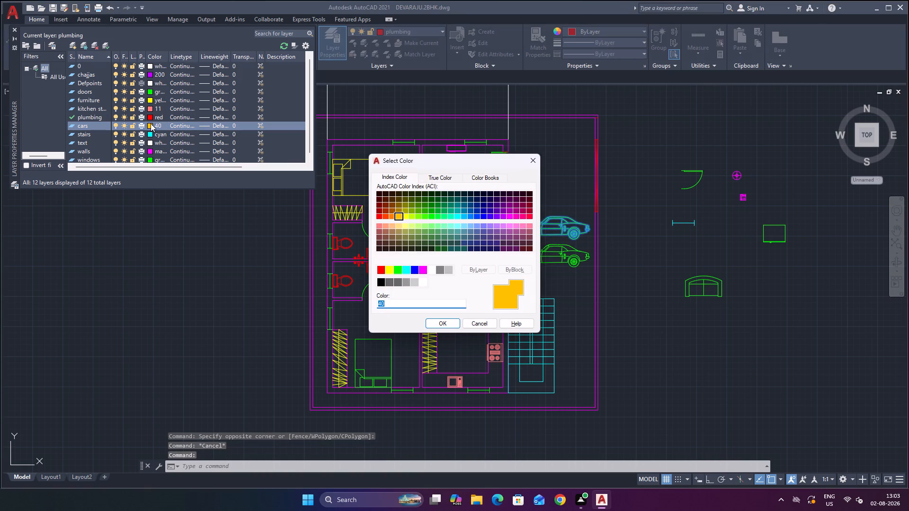
pyautogui.click(531, 218)
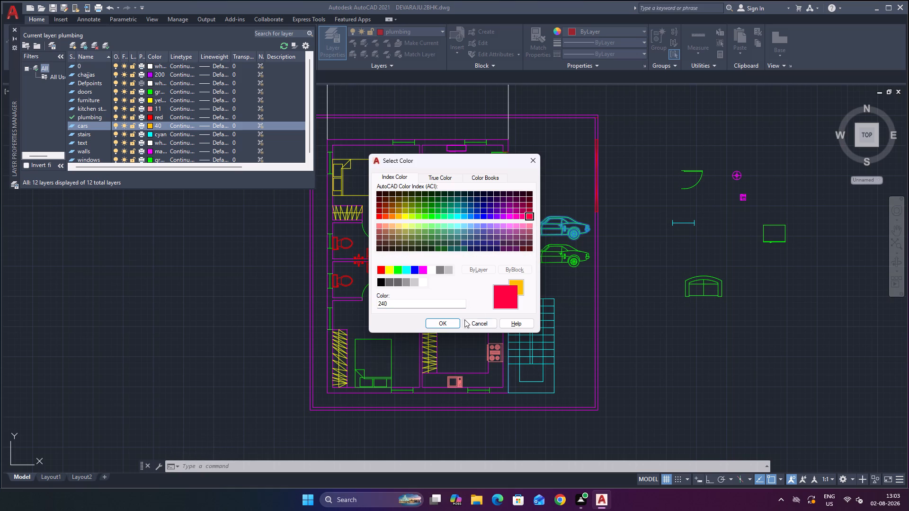
pyautogui.click(485, 192)
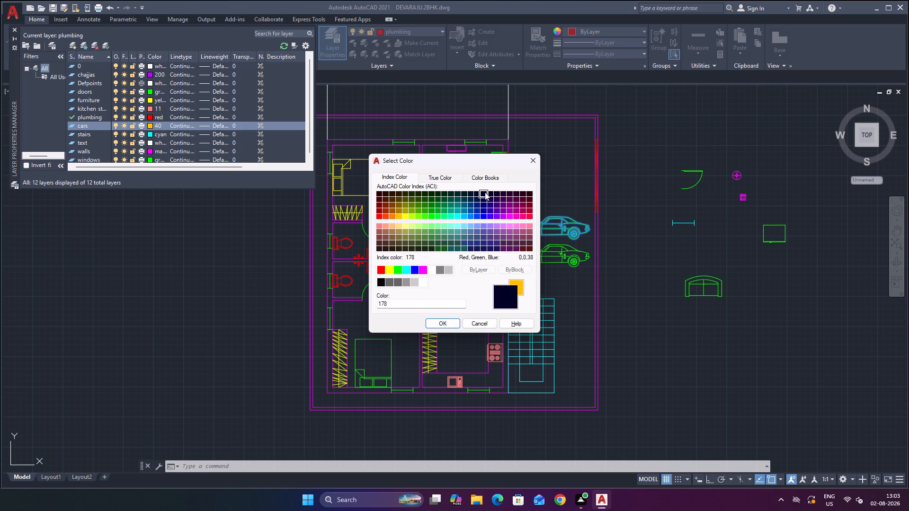
pyautogui.click(455, 322)
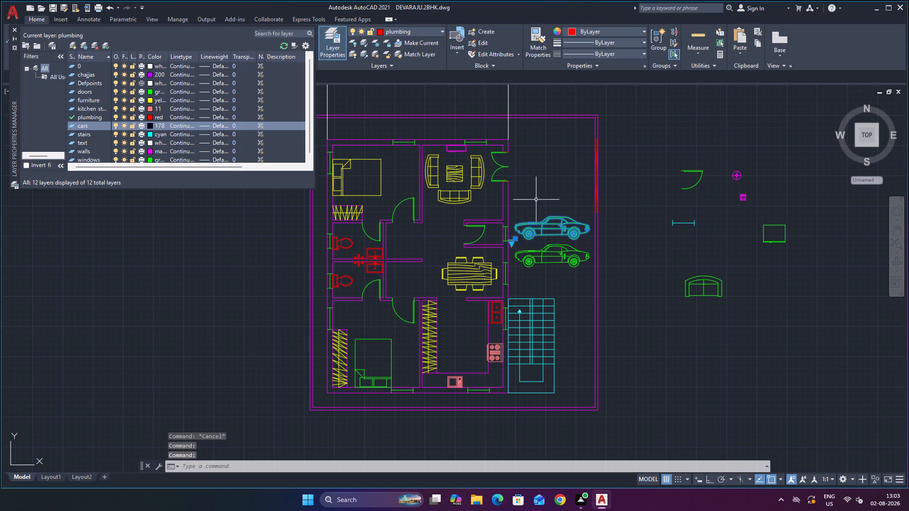
pyautogui.press('Escape')
# Close the Layer Properties Manager.
pyautogui.click(559, 222)
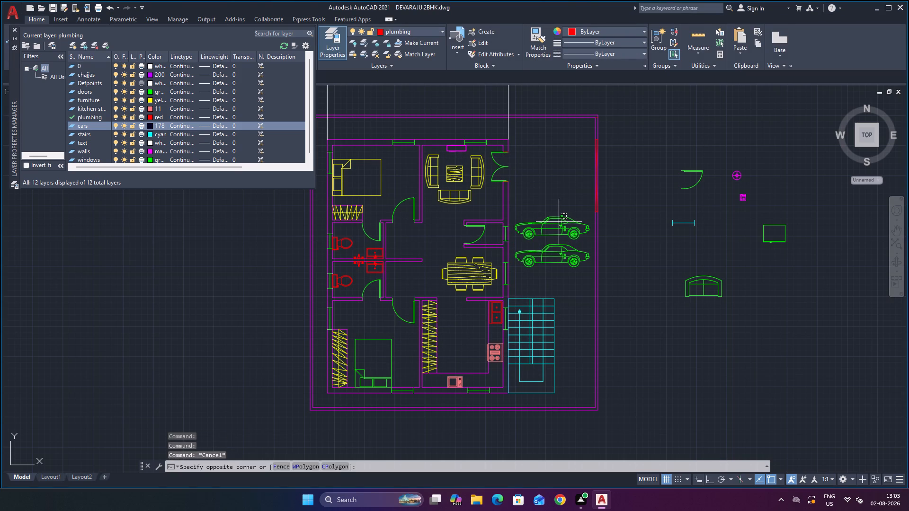
pyautogui.click(15, 28)
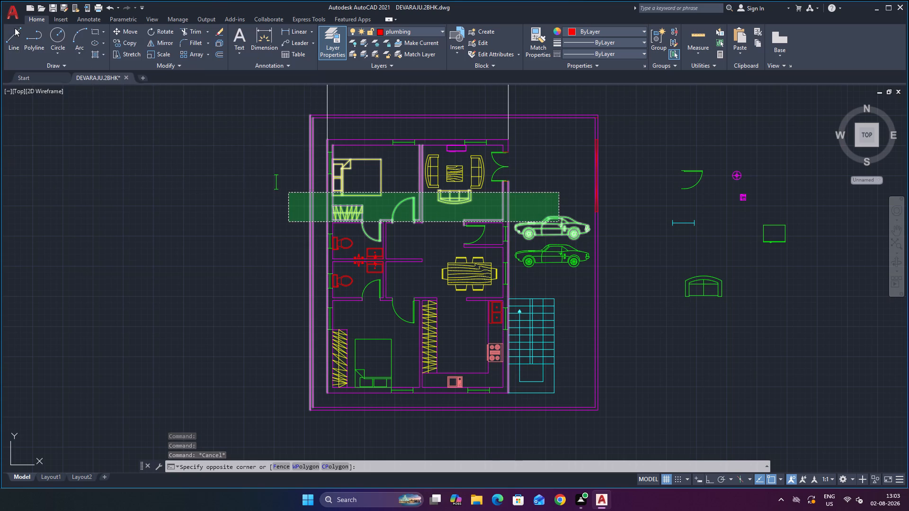
pyautogui.press('Escape')
# With the upper car selected, set the cars layer's colour to index colour 40.
pyautogui.click(542, 227)
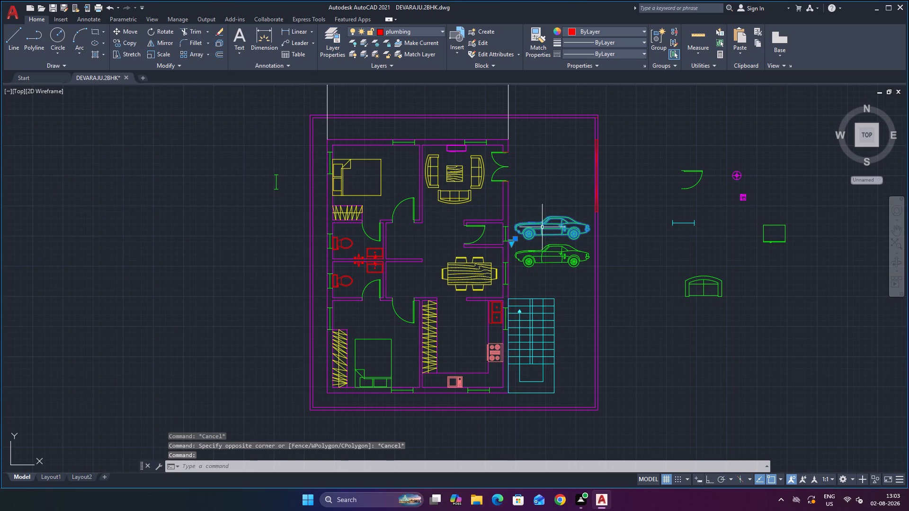
pyautogui.click(428, 28)
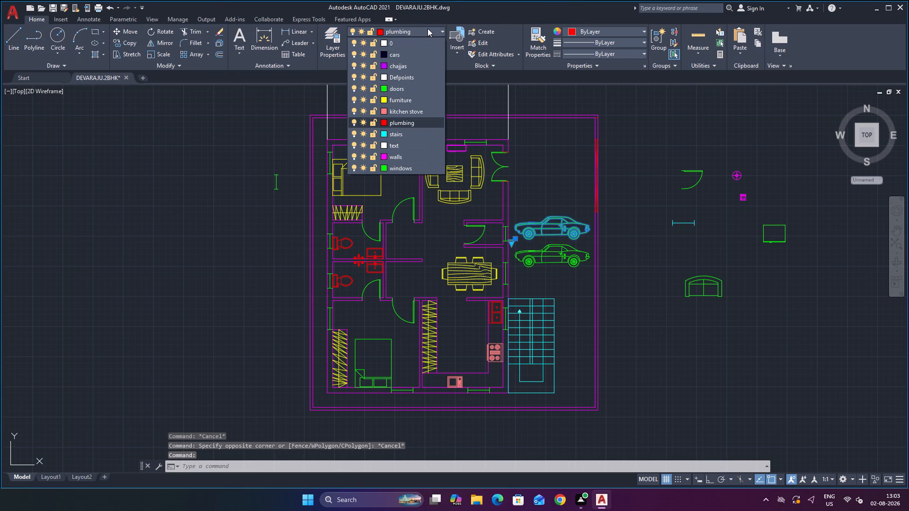
pyautogui.click(381, 53)
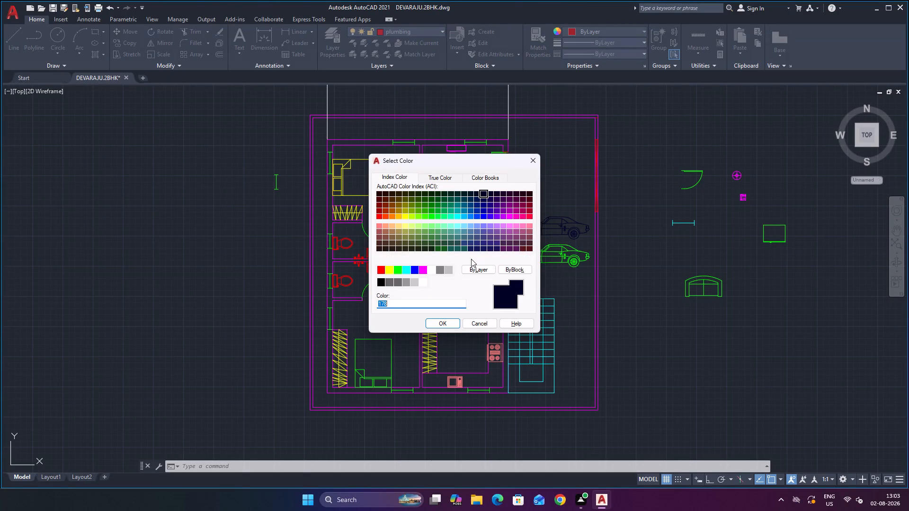
pyautogui.click(399, 216)
pyautogui.click(454, 323)
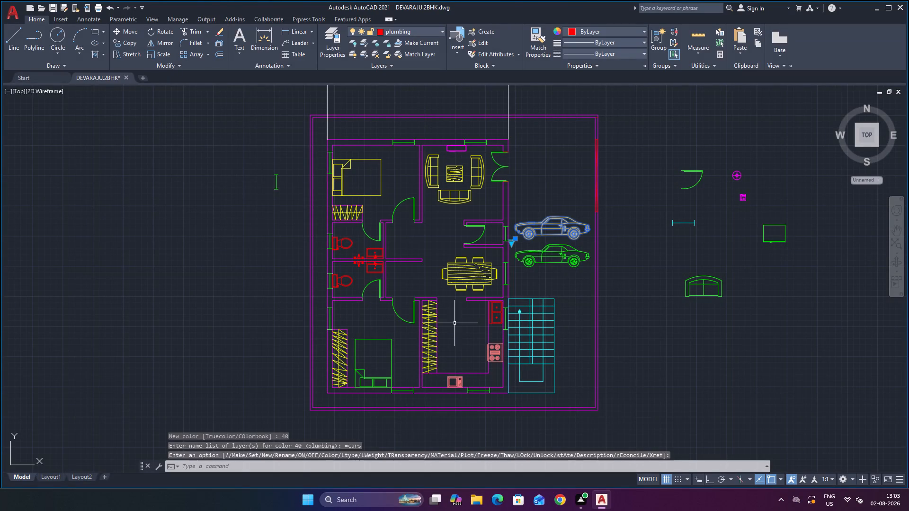
pyautogui.press('Escape')
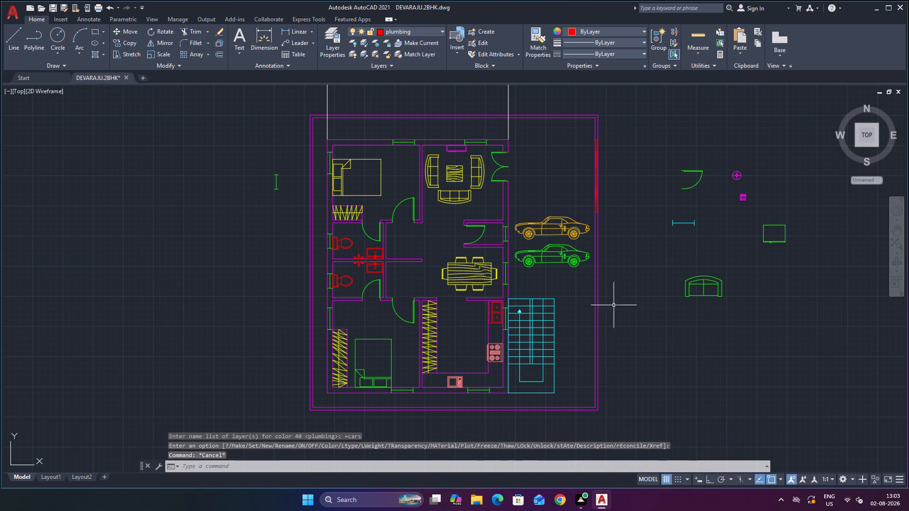
# With the lower car selected, reapply index colour 40 to the cars layer.
pyautogui.click(546, 249)
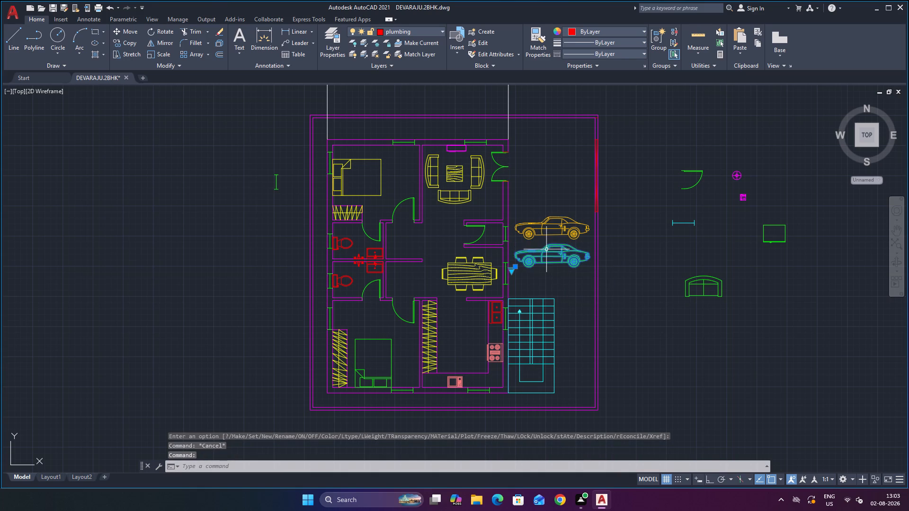
pyautogui.click(387, 28)
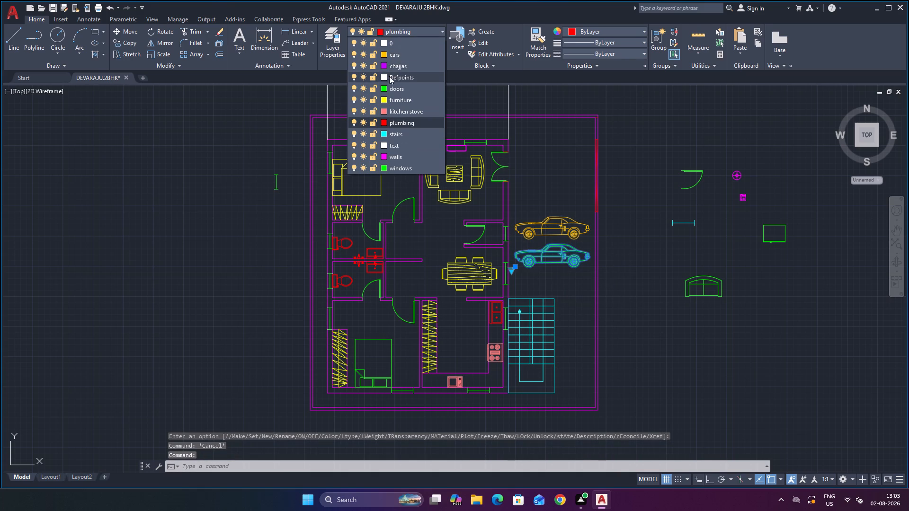
pyautogui.click(383, 53)
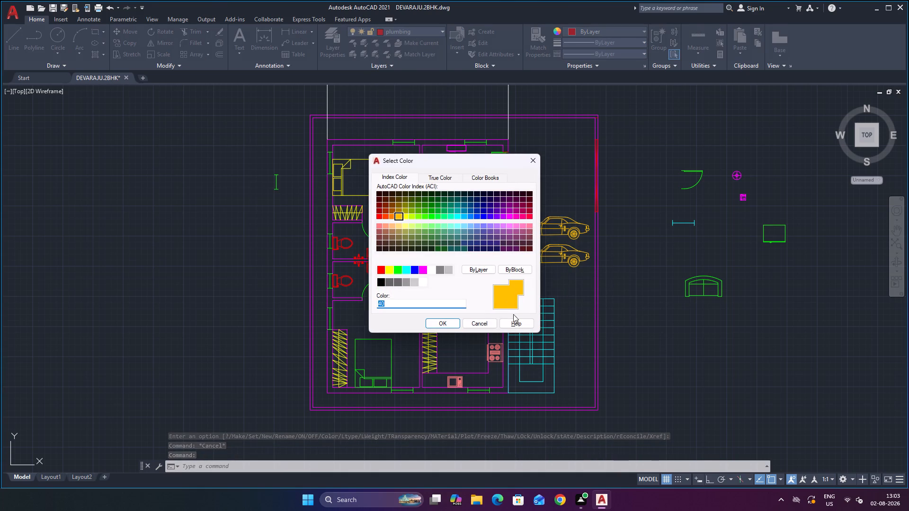
pyautogui.click(442, 324)
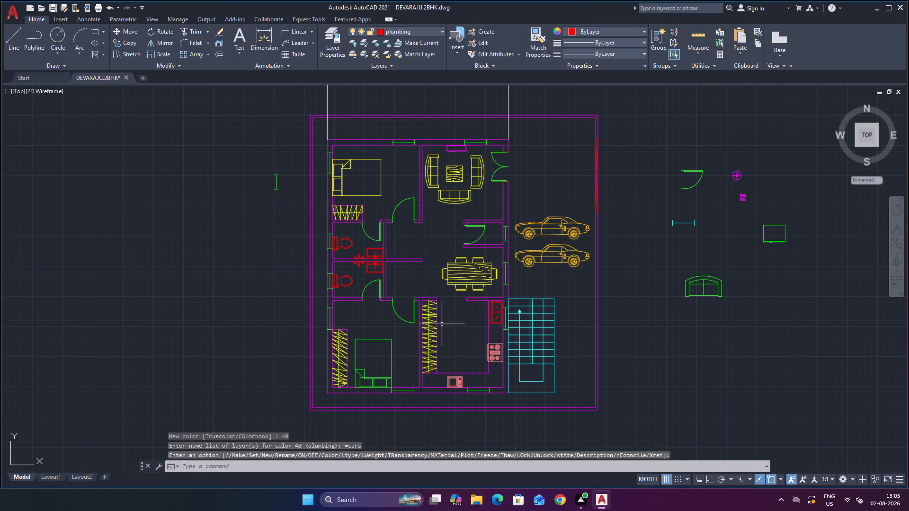
pyautogui.press('Escape')
# With the dining table selected, reapply yellow as the furniture layer's colour.
pyautogui.click(469, 274)
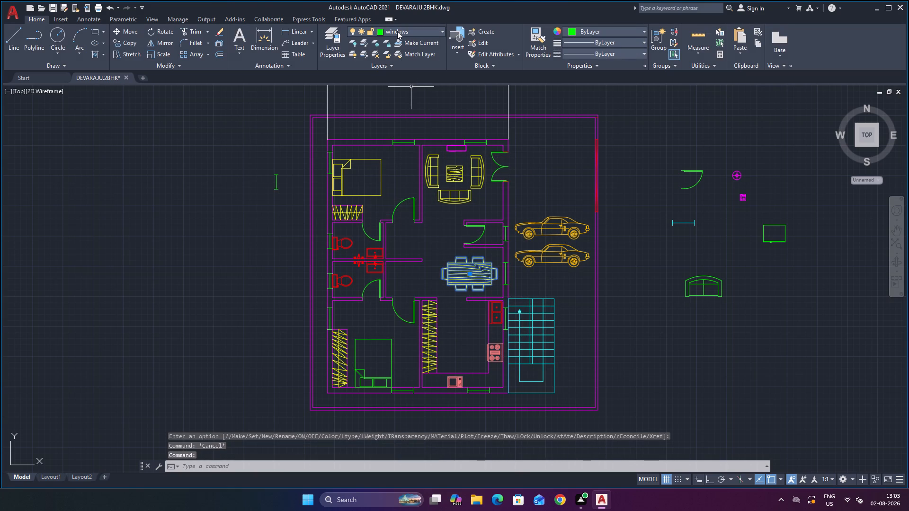
pyautogui.click(397, 31)
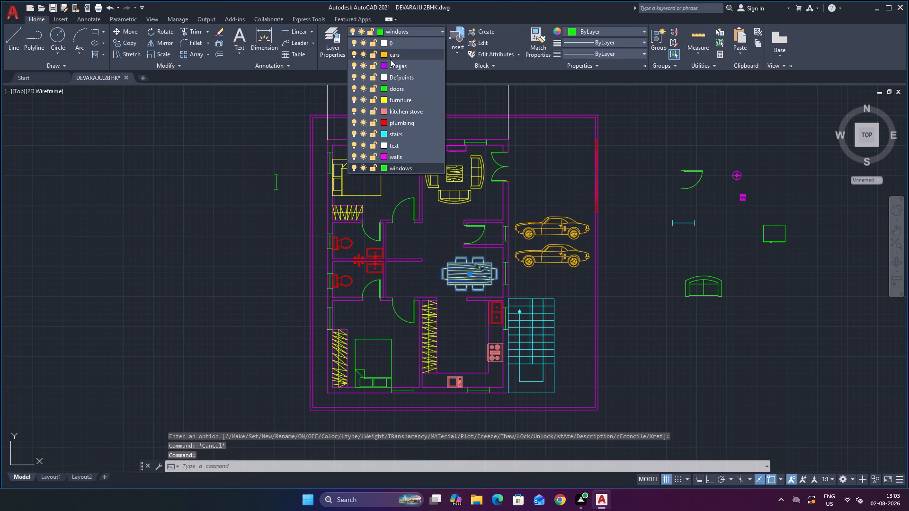
pyautogui.click(384, 98)
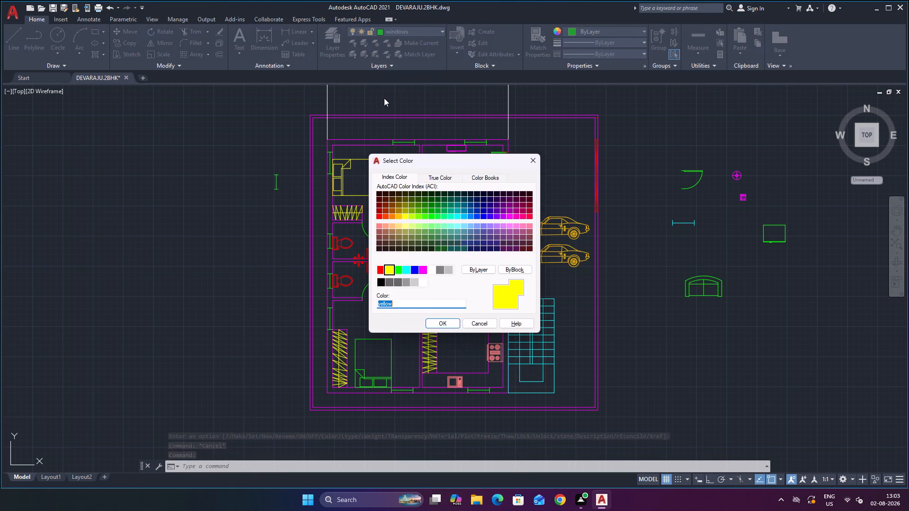
pyautogui.click(448, 321)
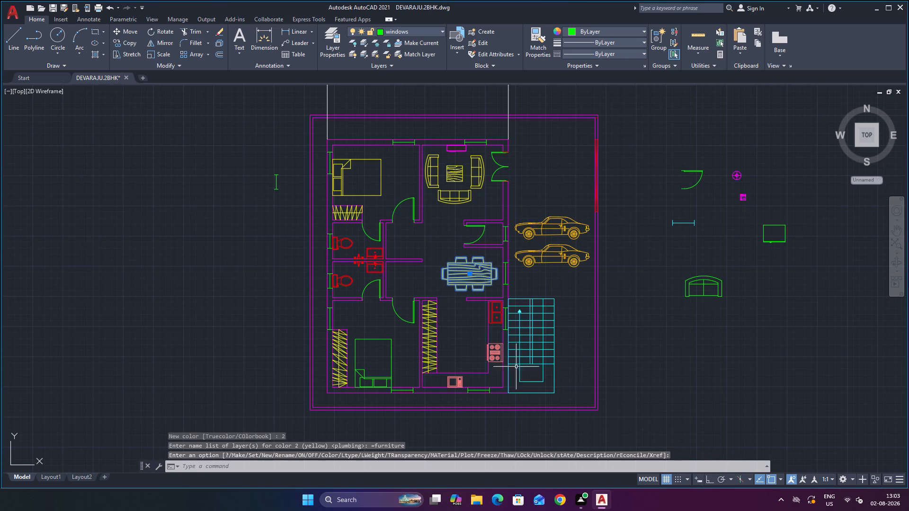
pyautogui.press('Escape')
pyautogui.press('Escape')
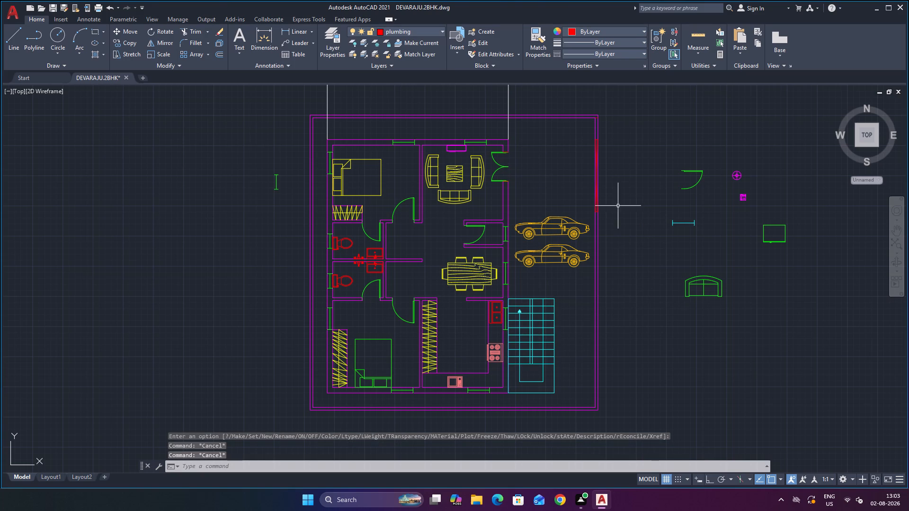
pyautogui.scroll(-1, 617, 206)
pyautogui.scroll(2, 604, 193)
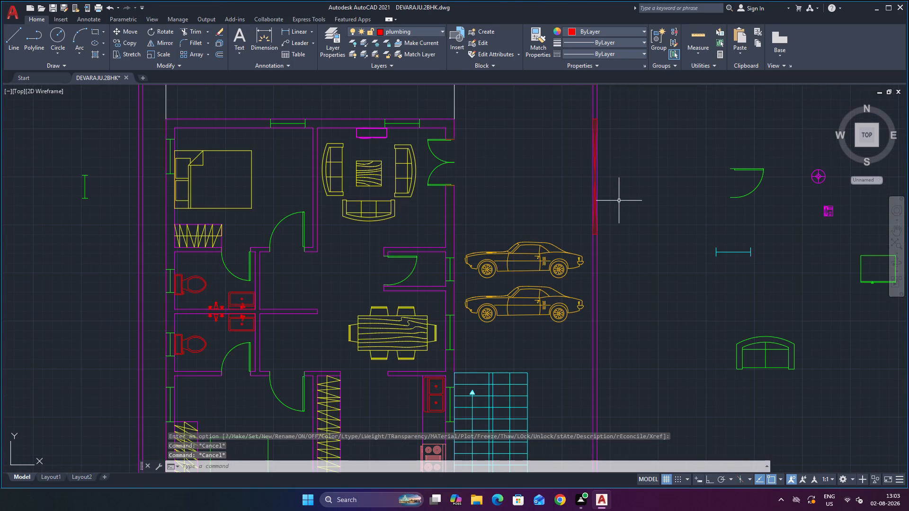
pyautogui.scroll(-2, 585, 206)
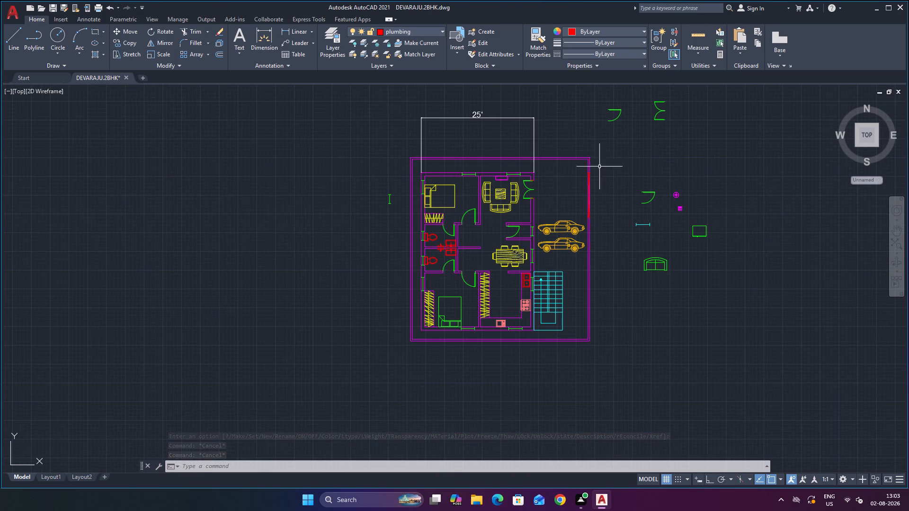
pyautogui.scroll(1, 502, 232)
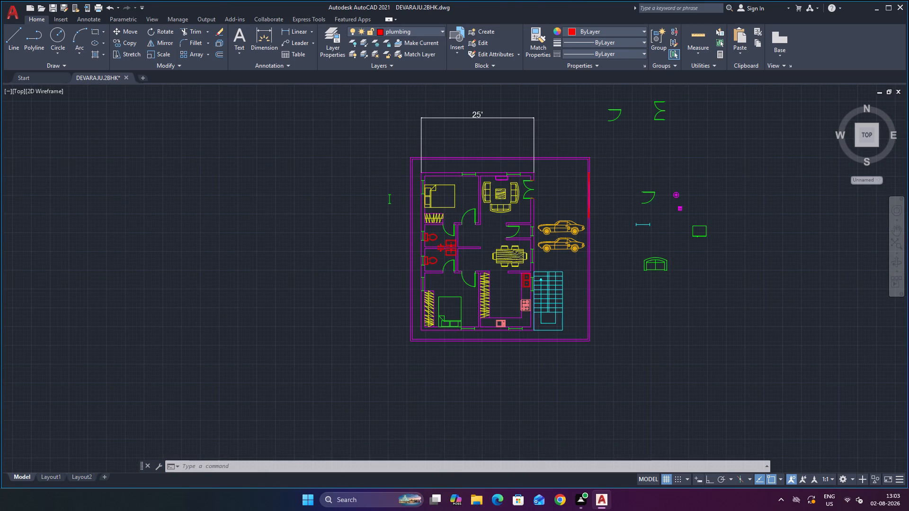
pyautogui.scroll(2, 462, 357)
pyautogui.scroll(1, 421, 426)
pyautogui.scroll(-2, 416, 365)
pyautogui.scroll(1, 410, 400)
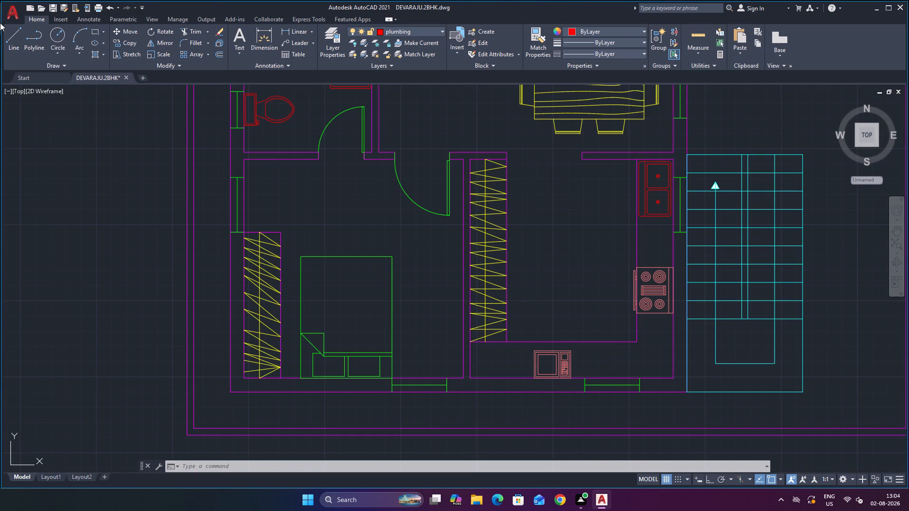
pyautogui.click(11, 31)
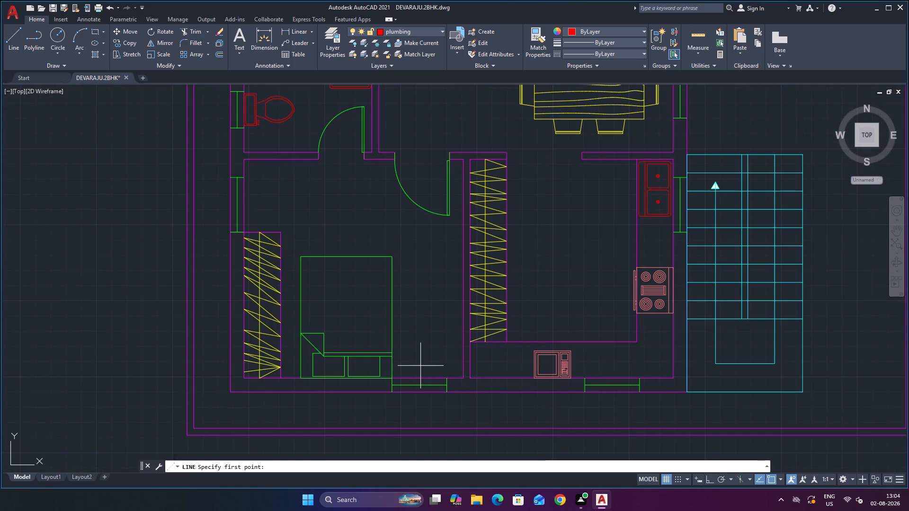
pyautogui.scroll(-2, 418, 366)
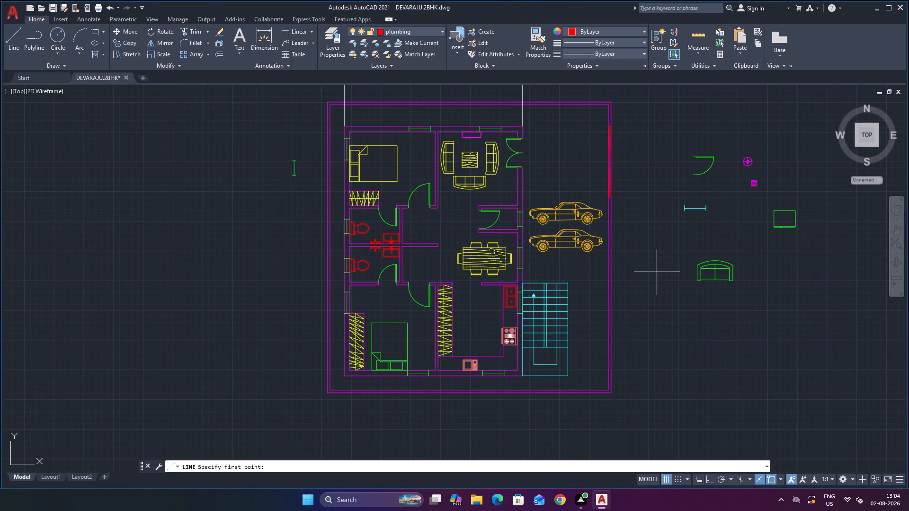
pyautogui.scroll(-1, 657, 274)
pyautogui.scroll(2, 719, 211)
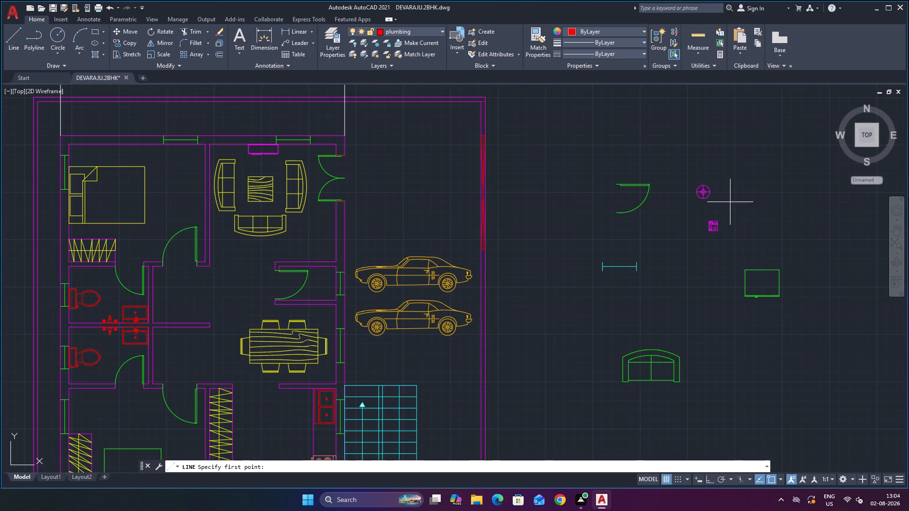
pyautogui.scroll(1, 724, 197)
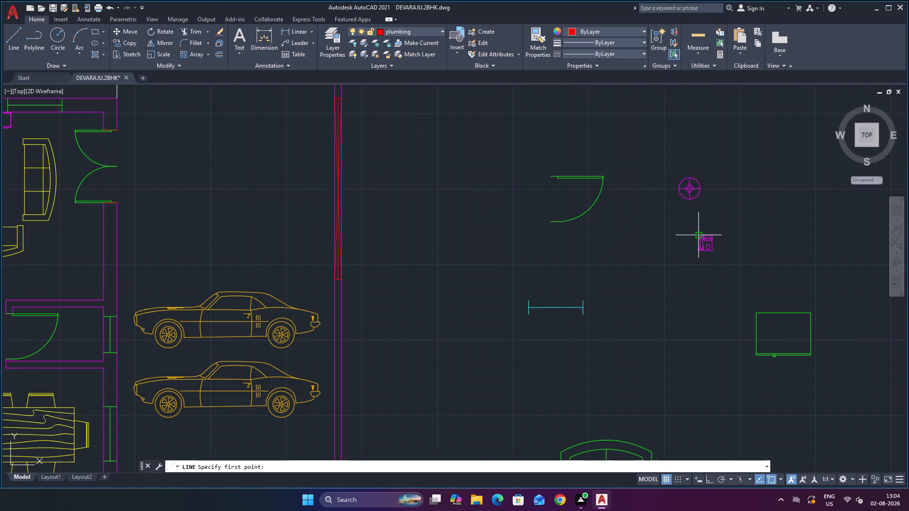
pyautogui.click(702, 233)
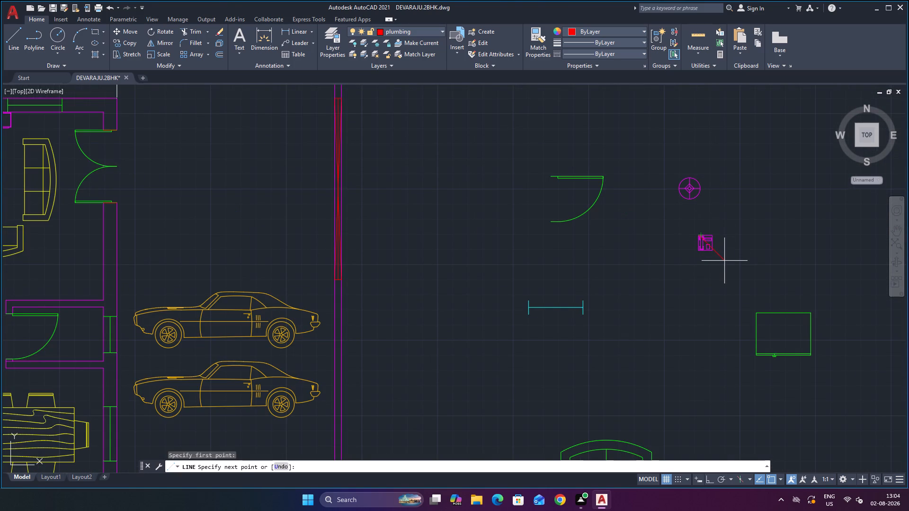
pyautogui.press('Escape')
# Move the small square magenta block from outside the compound wall onto the living room's centre table.
pyautogui.click(703, 240)
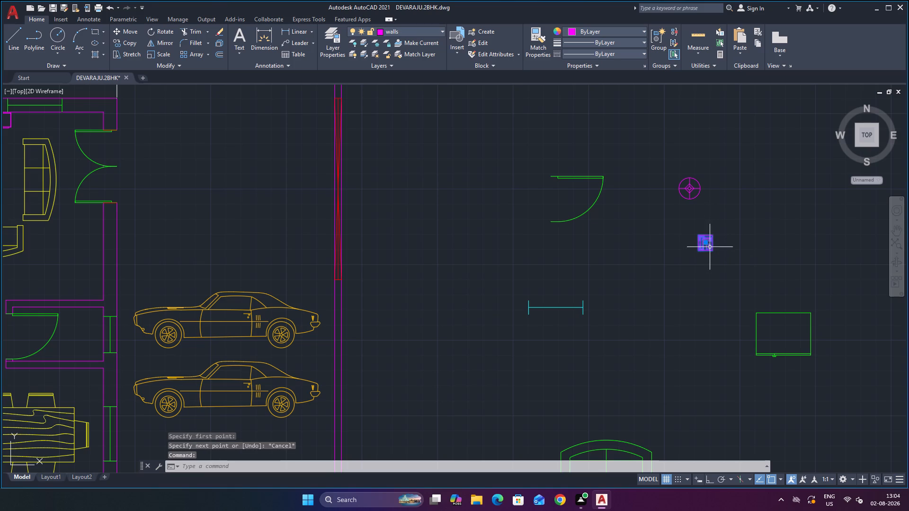
pyautogui.click(706, 242)
pyautogui.scroll(-3, 551, 234)
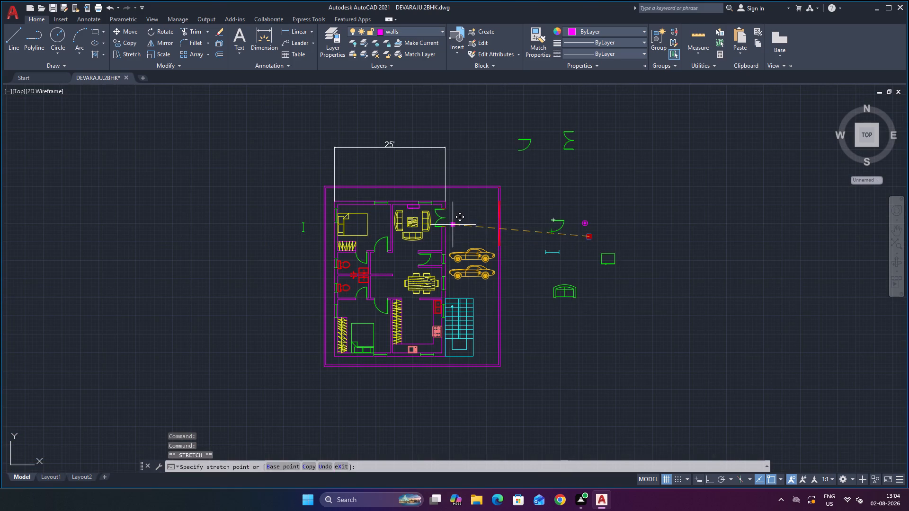
pyautogui.scroll(2, 440, 226)
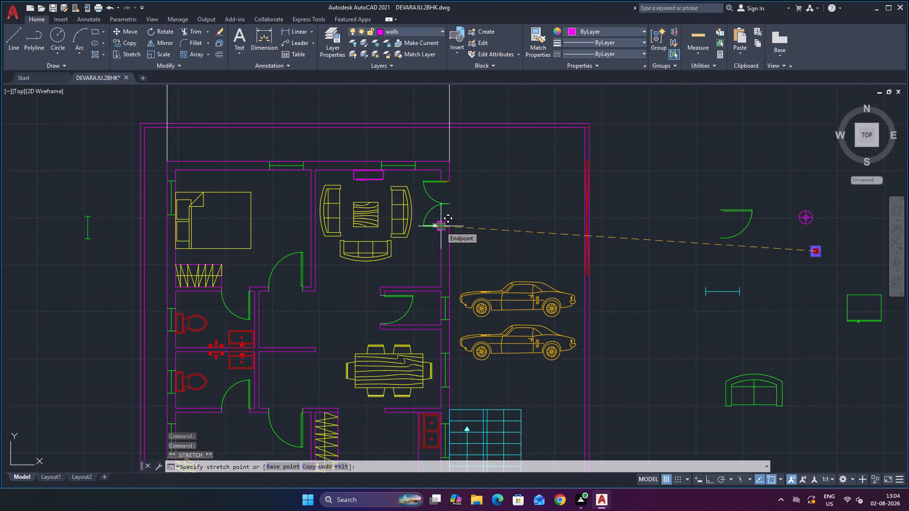
pyautogui.scroll(2, 367, 211)
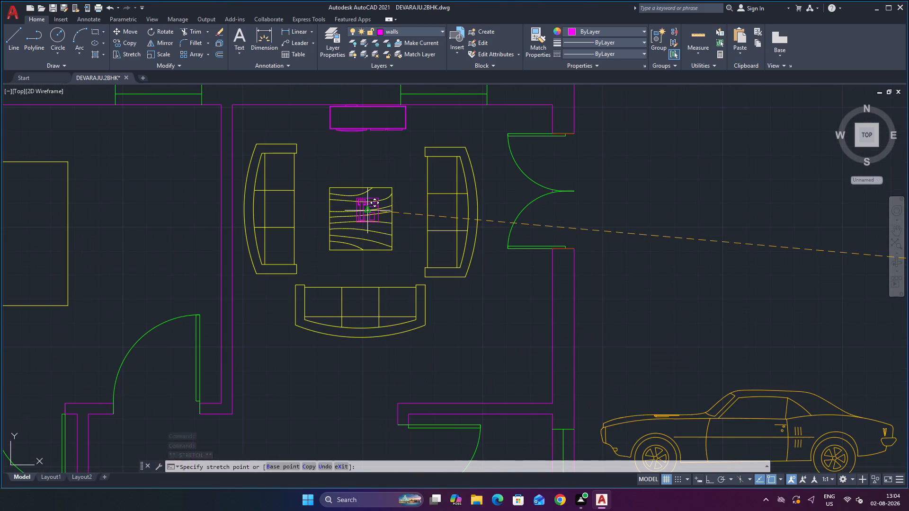
pyautogui.click(343, 203)
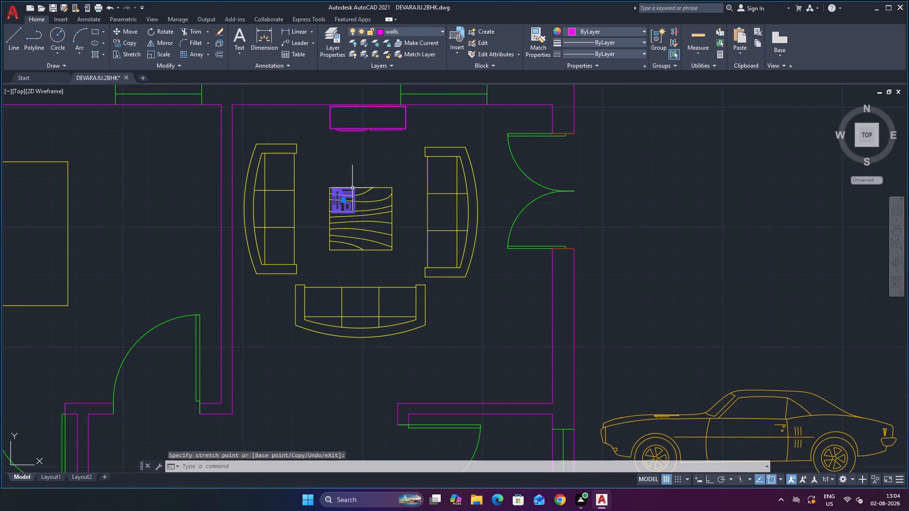
pyautogui.press('Escape')
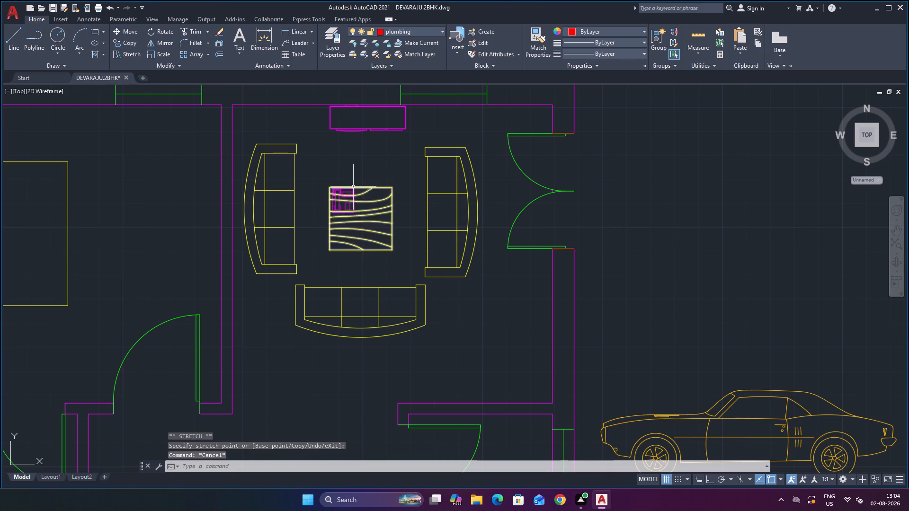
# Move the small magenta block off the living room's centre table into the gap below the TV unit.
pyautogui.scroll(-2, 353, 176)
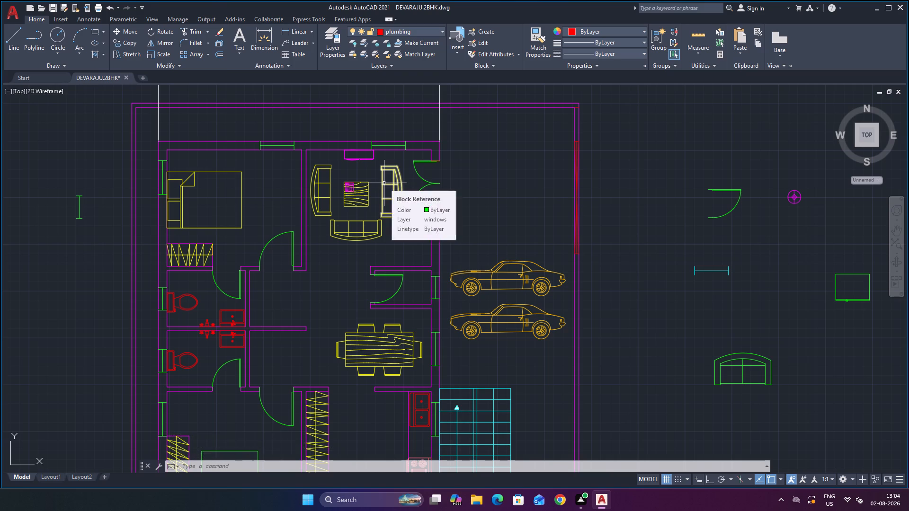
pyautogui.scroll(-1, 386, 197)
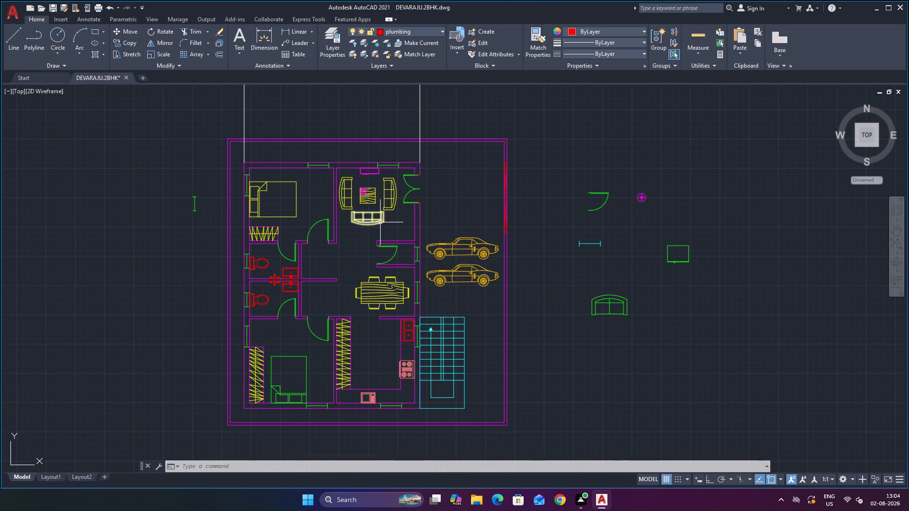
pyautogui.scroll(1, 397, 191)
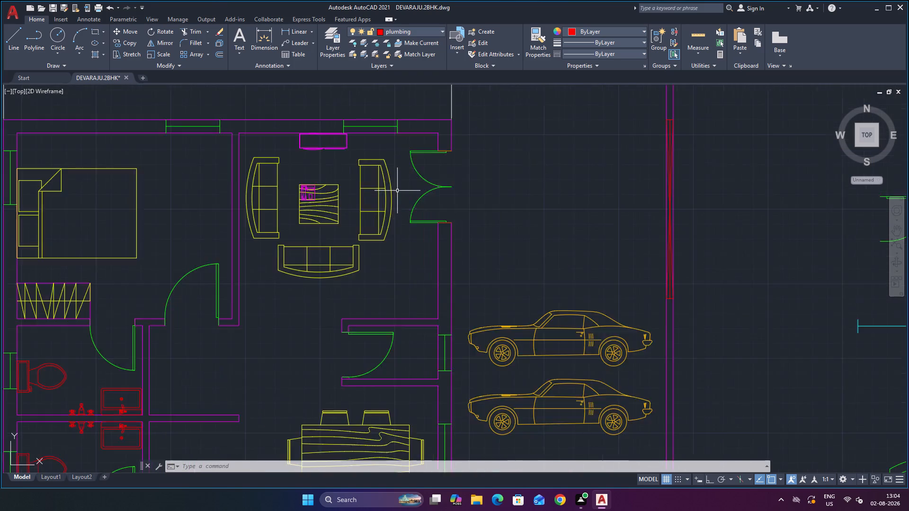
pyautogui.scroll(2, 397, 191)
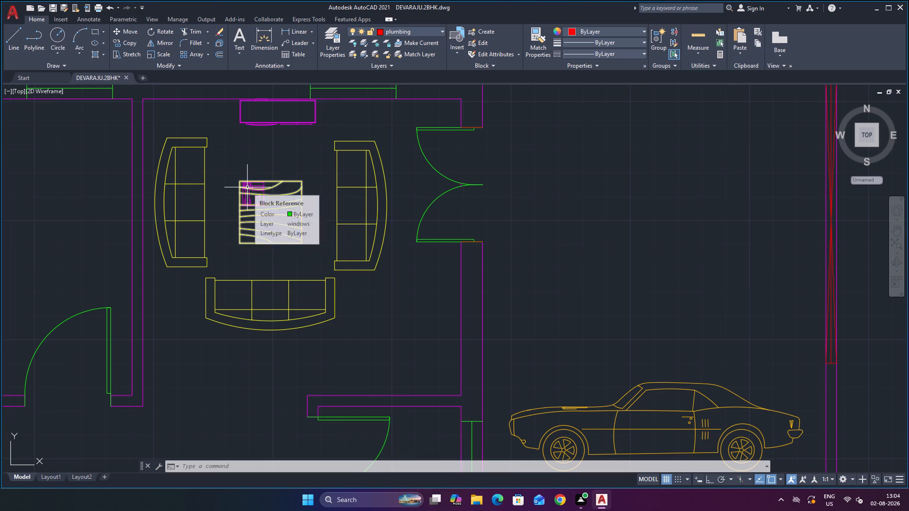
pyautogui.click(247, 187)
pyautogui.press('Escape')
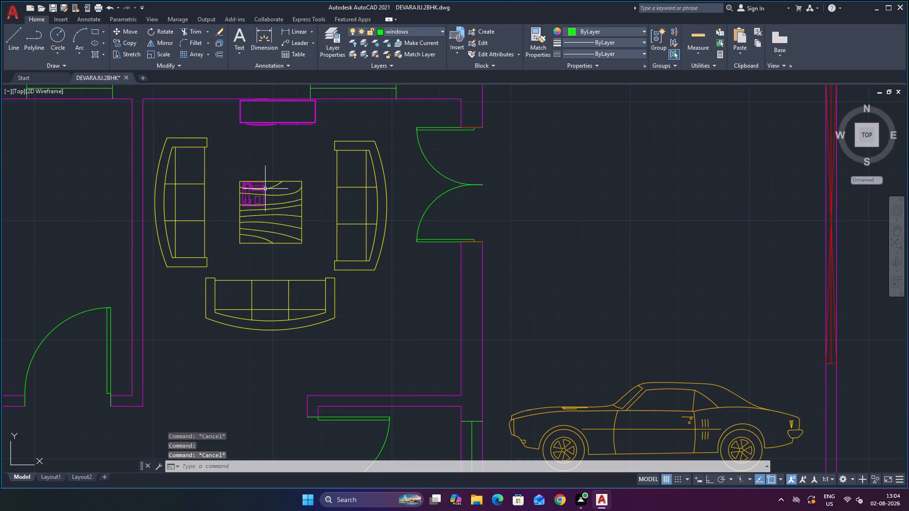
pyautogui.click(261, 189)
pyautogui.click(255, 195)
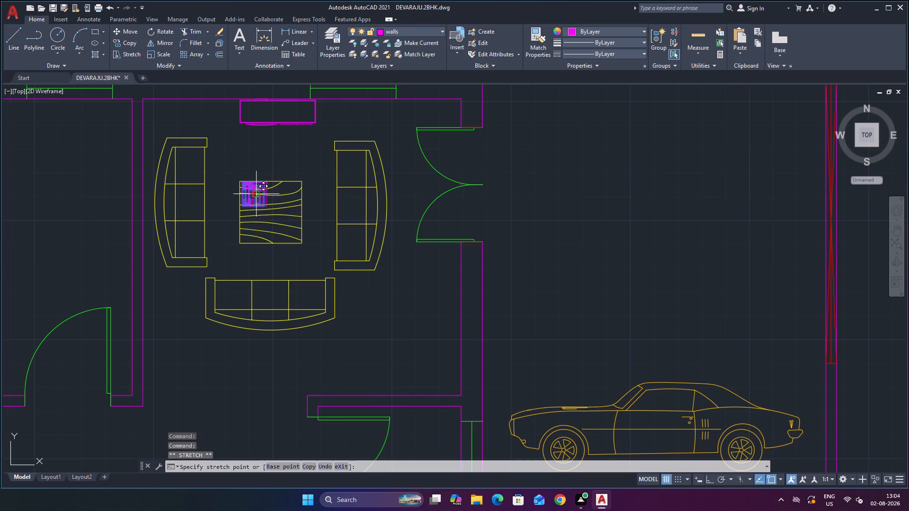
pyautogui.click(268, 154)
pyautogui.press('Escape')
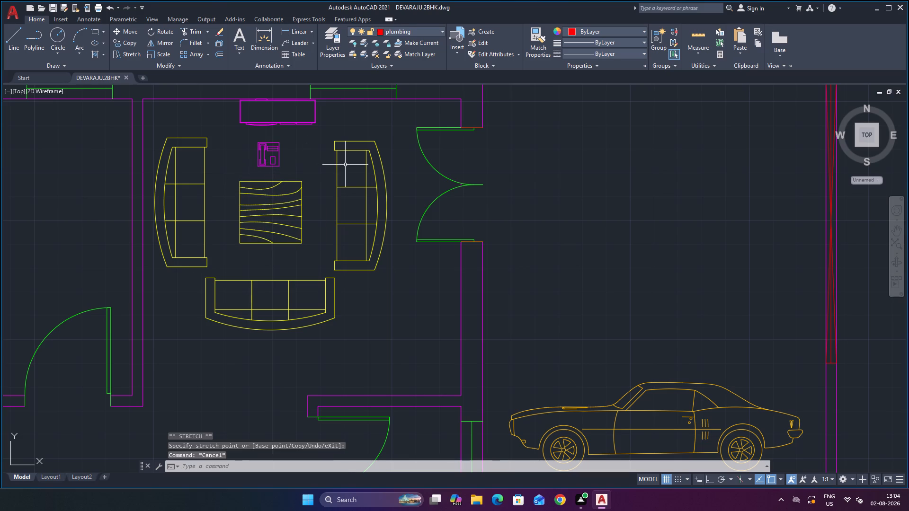
# Move the small magenta block from the living room to outside the compound wall, near the loose symbol blocks.
pyautogui.scroll(-1, 327, 178)
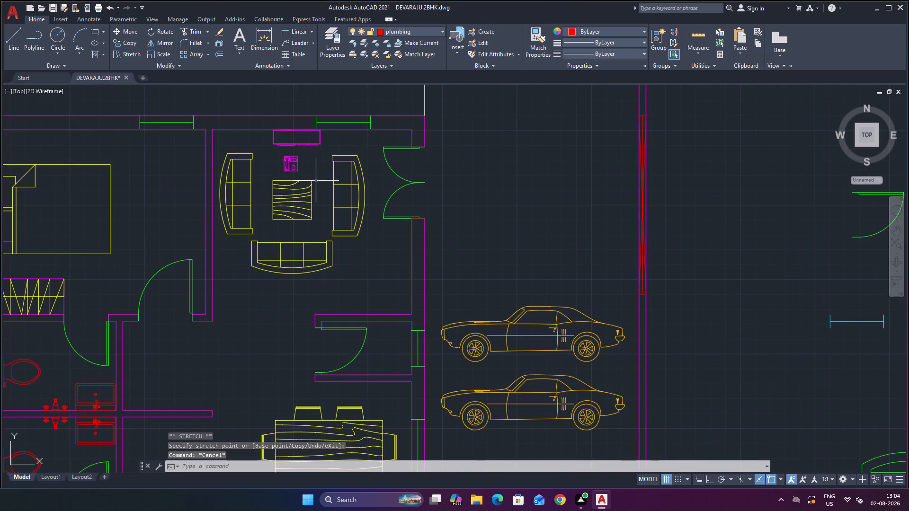
pyautogui.click(291, 163)
pyautogui.moveTo(291, 163); pyautogui.dragTo(698, 199)
pyautogui.click(698, 199)
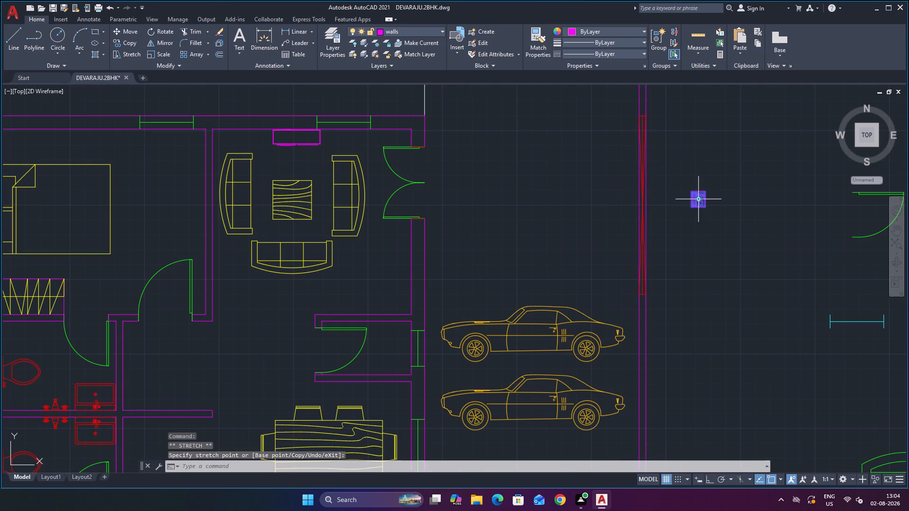
pyautogui.moveTo(698, 200); pyautogui.dragTo(823, 128)
pyautogui.click(823, 128)
# Draw a 2' by 2' square polyline against the bottom wall beside the bed in the lower bedroom, with Ortho on.
pyautogui.scroll(-4, 763, 256)
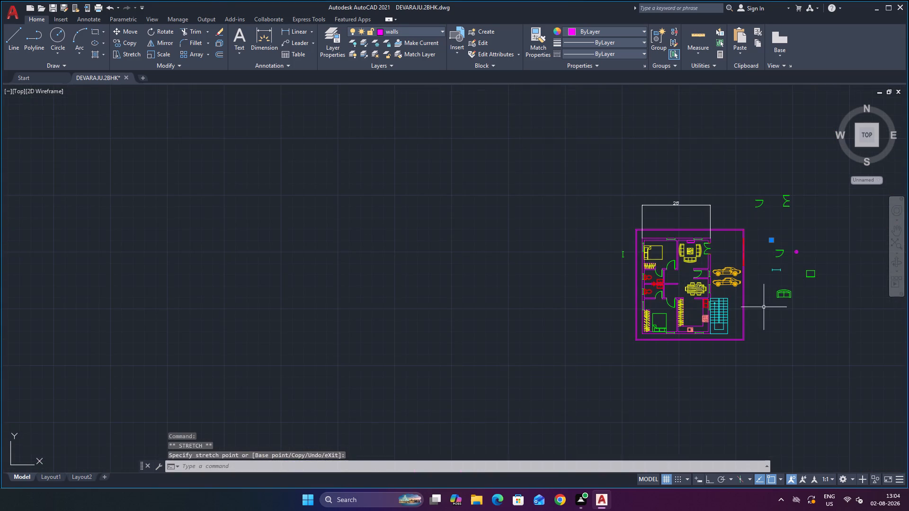
pyautogui.scroll(2, 818, 260)
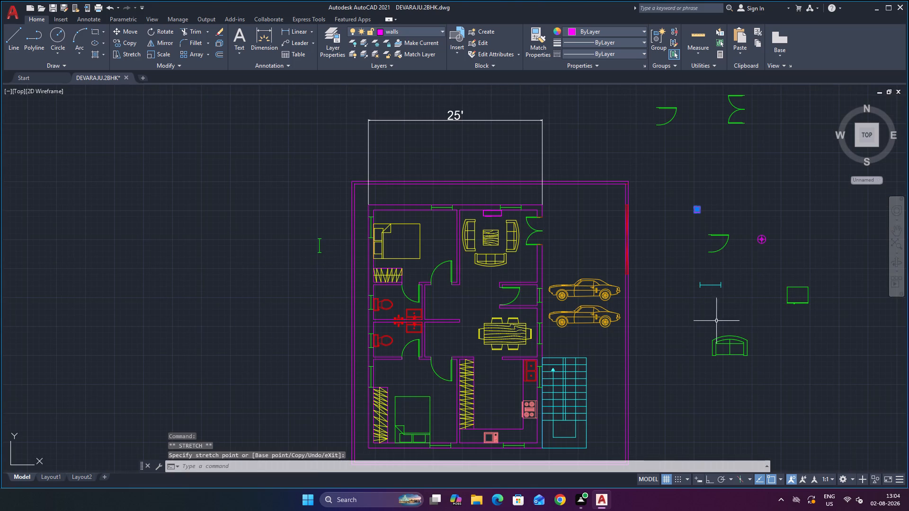
pyautogui.scroll(-2, 648, 353)
pyautogui.scroll(2, 583, 408)
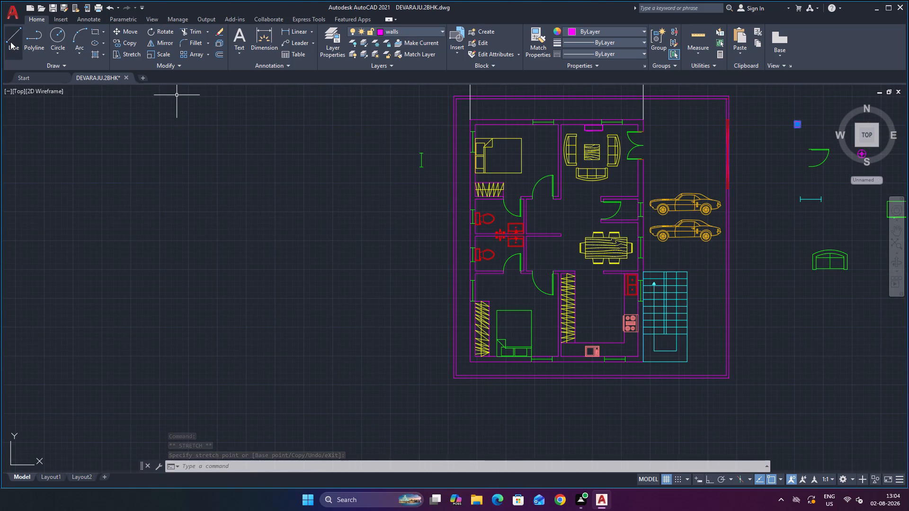
pyautogui.click(10, 42)
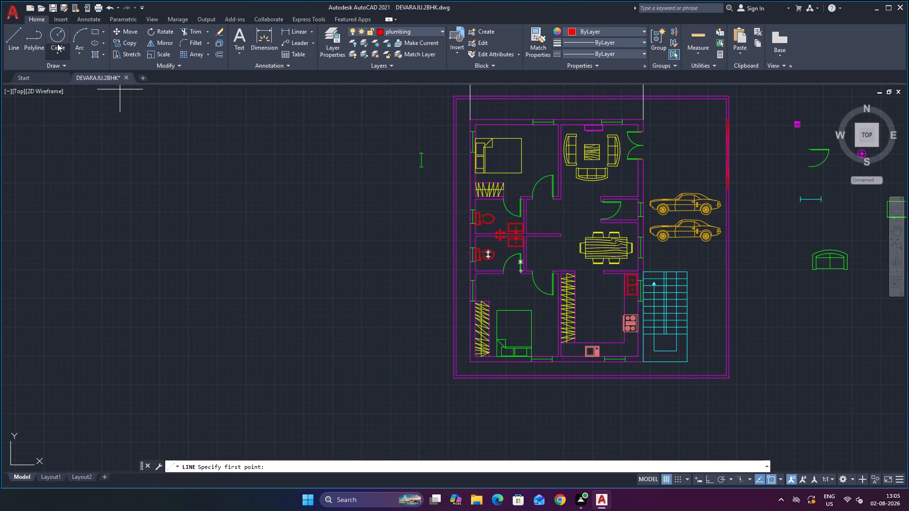
pyautogui.click(35, 42)
pyautogui.scroll(2, 623, 405)
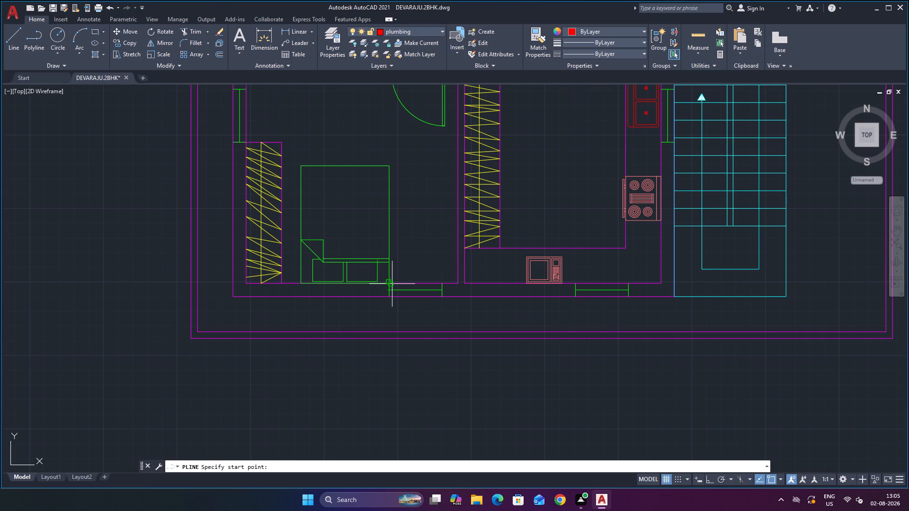
pyautogui.scroll(2, 392, 284)
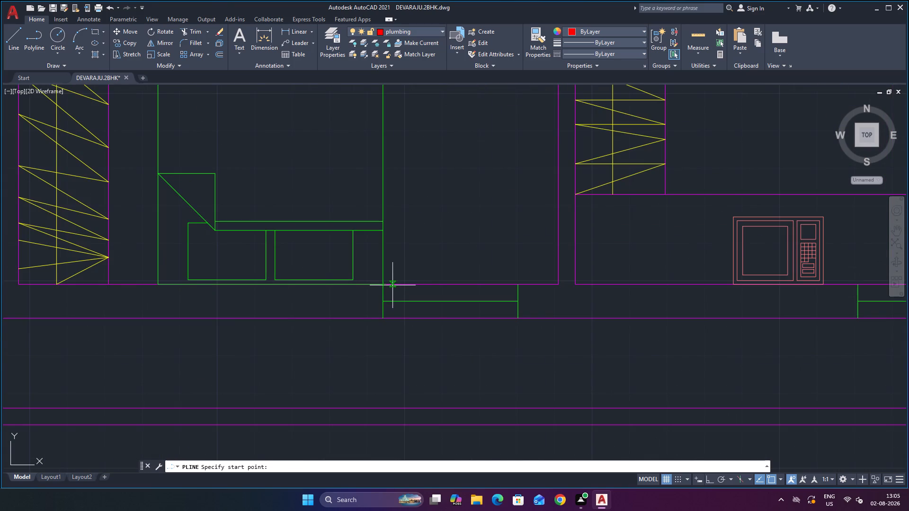
pyautogui.click(392, 285)
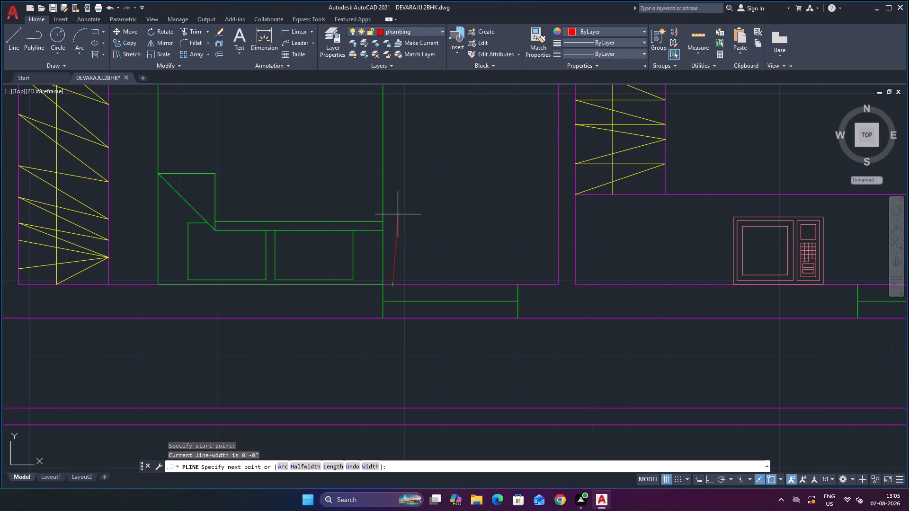
pyautogui.press('F8')
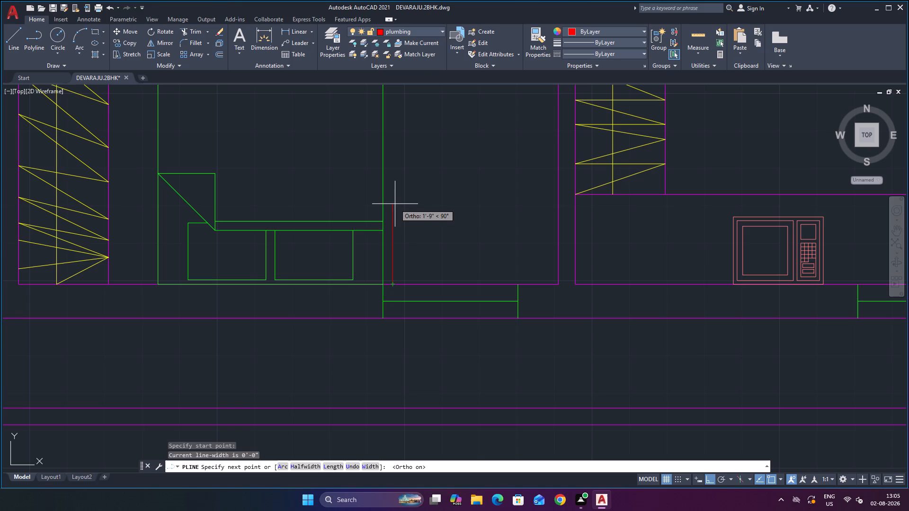
pyautogui.write("2'")
pyautogui.press('Return')
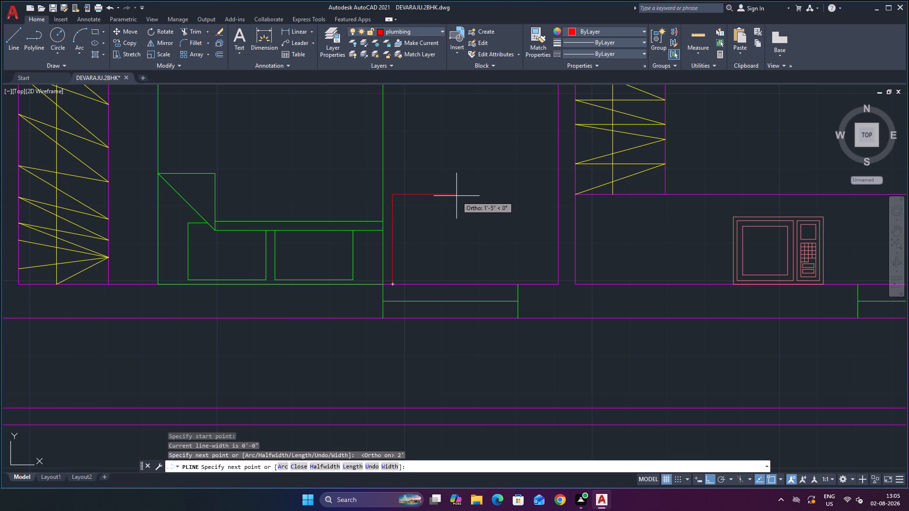
pyautogui.write("2'")
pyautogui.press('Return')
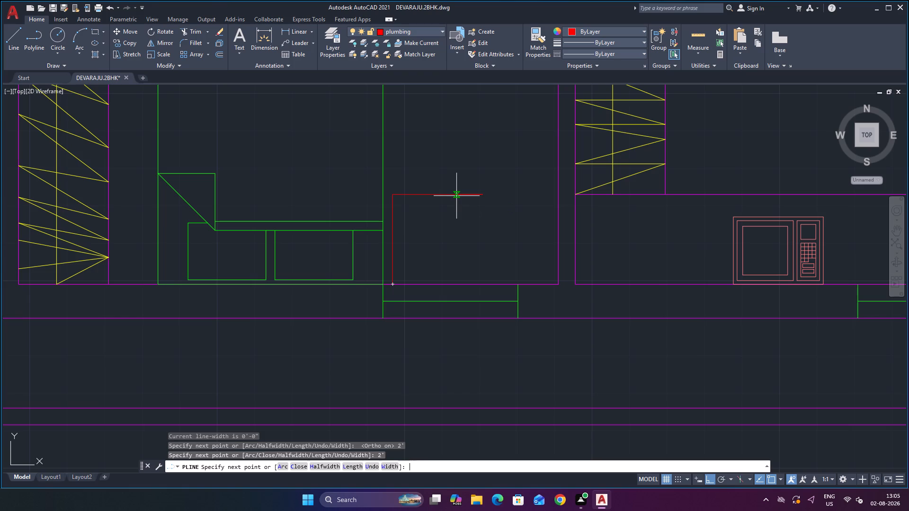
pyautogui.click(484, 283)
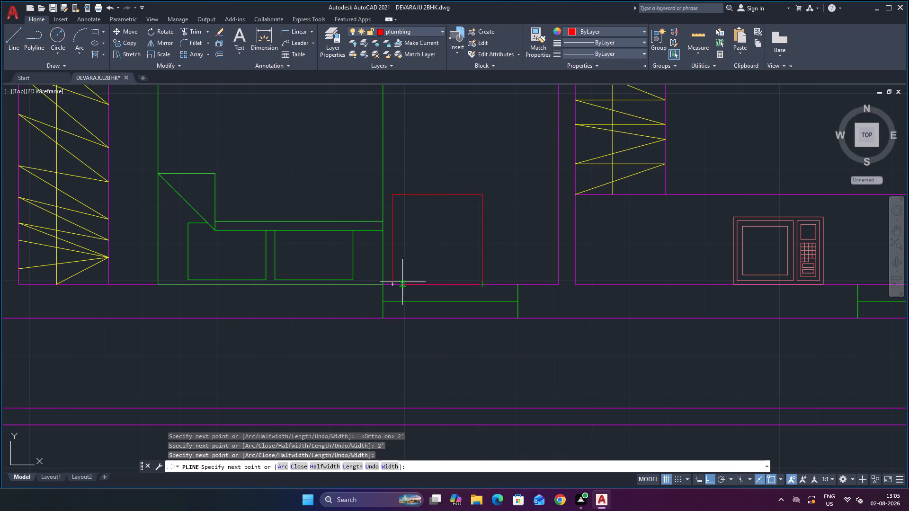
pyautogui.click(395, 283)
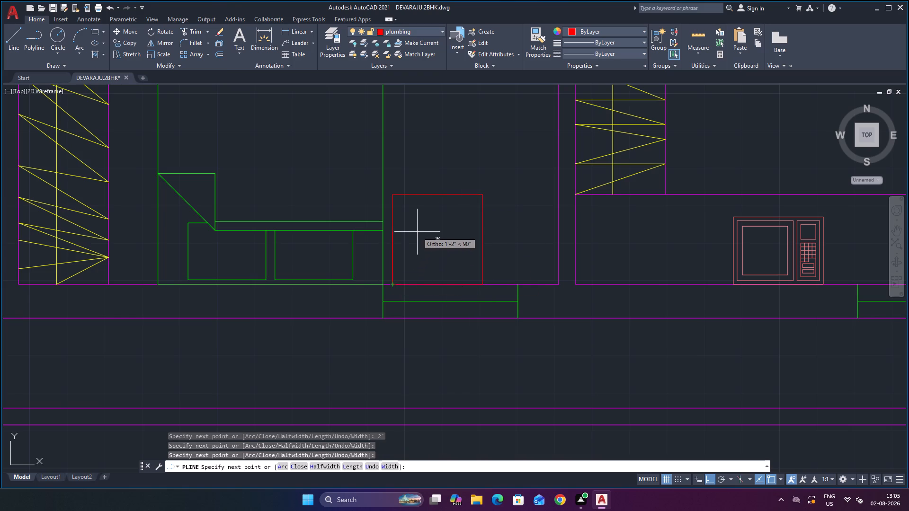
pyautogui.press('Escape')
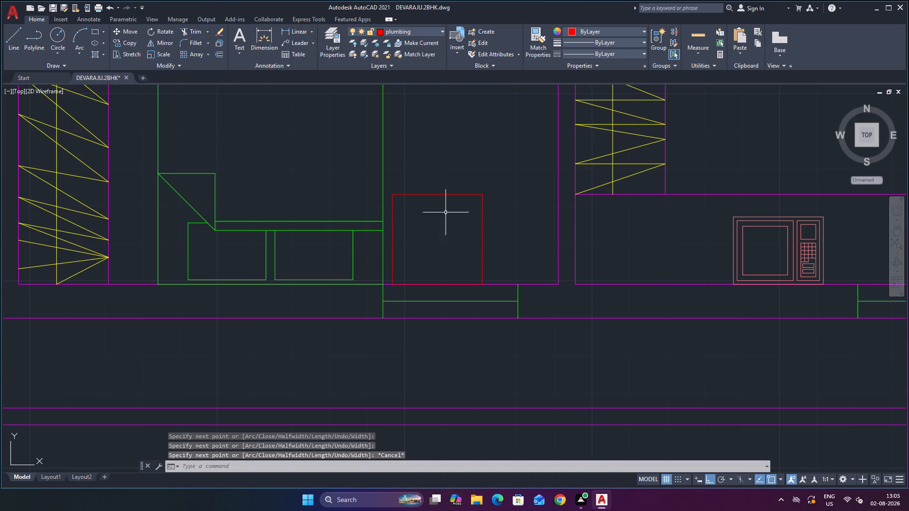
# With the bedside square selected, reapply yellow as the furniture layer's colour.
pyautogui.scroll(-2, 441, 223)
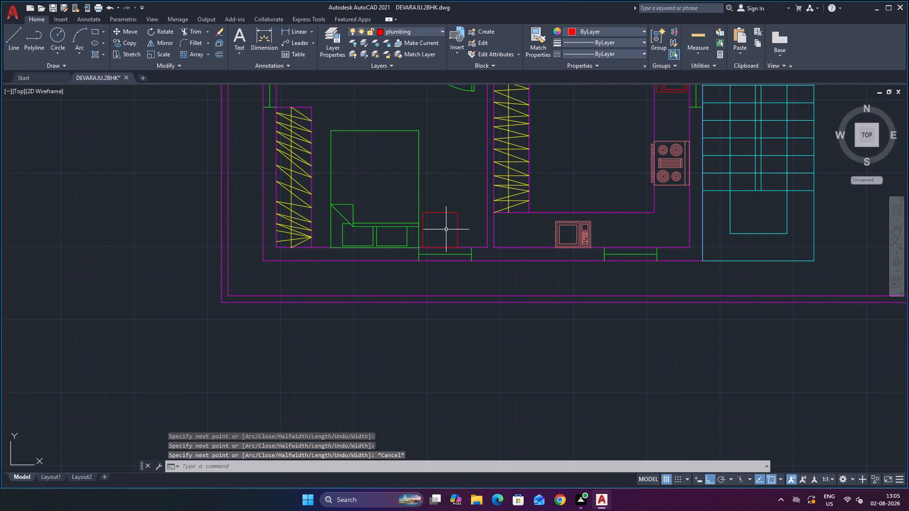
pyautogui.scroll(-1, 446, 229)
pyautogui.click(444, 218)
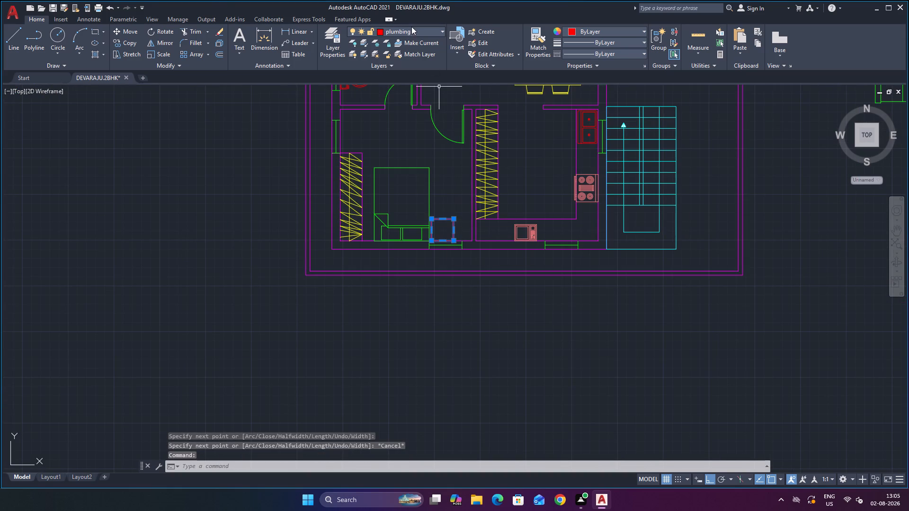
pyautogui.click(411, 29)
pyautogui.click(384, 99)
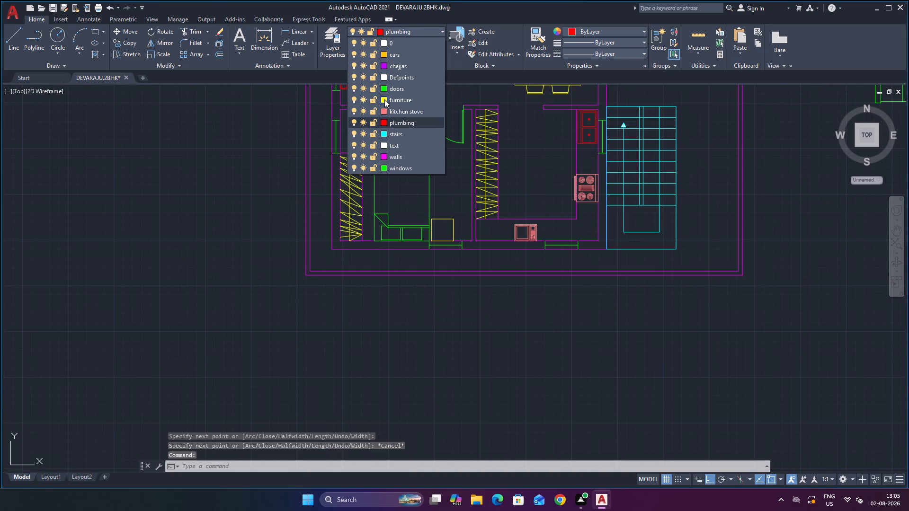
pyautogui.click(453, 323)
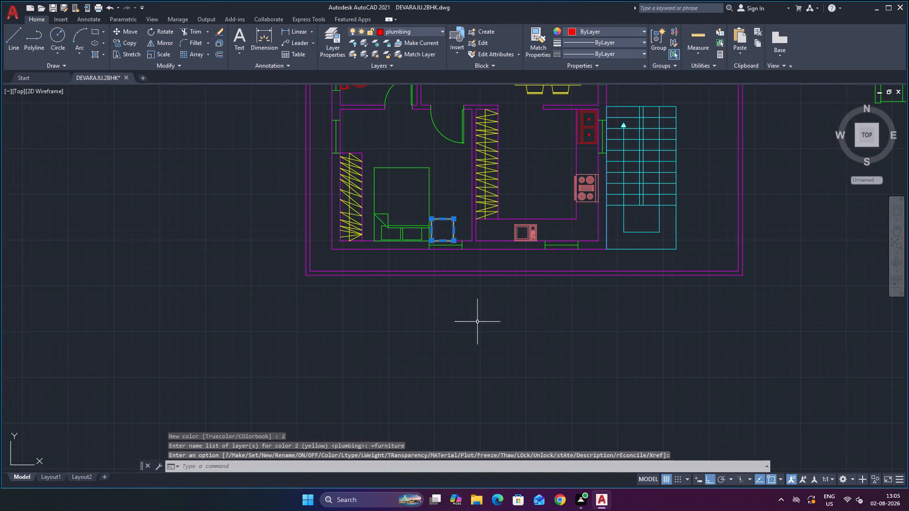
pyautogui.press('Escape')
# Copy the yellow bedside square from the lower bedroom into the upper bedroom's corner between the bed and the top wall, with Ortho off.
pyautogui.scroll(2, 454, 207)
pyautogui.scroll(-2, 454, 207)
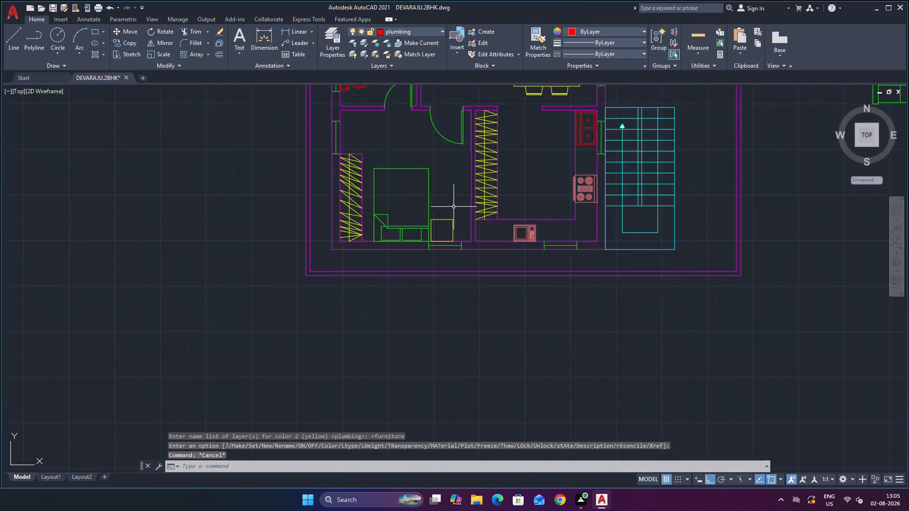
pyautogui.scroll(-3, 454, 207)
pyautogui.scroll(2, 447, 146)
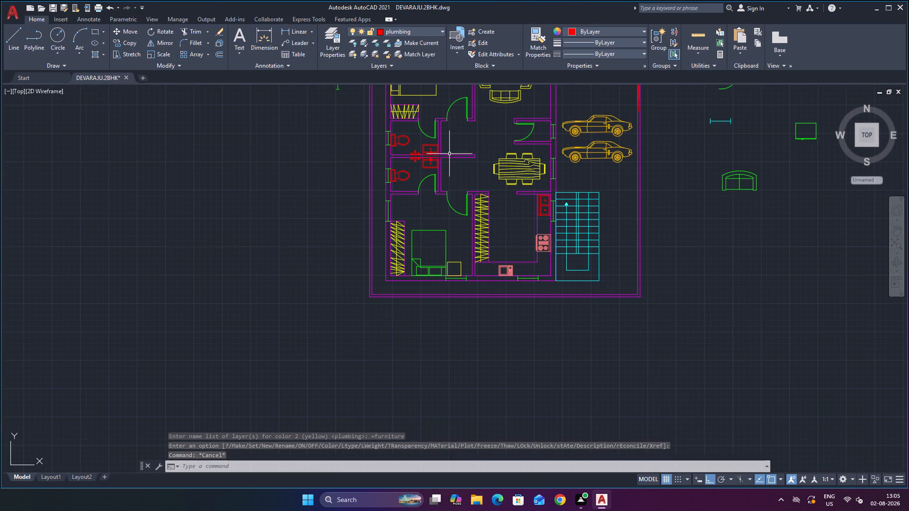
pyautogui.click(456, 263)
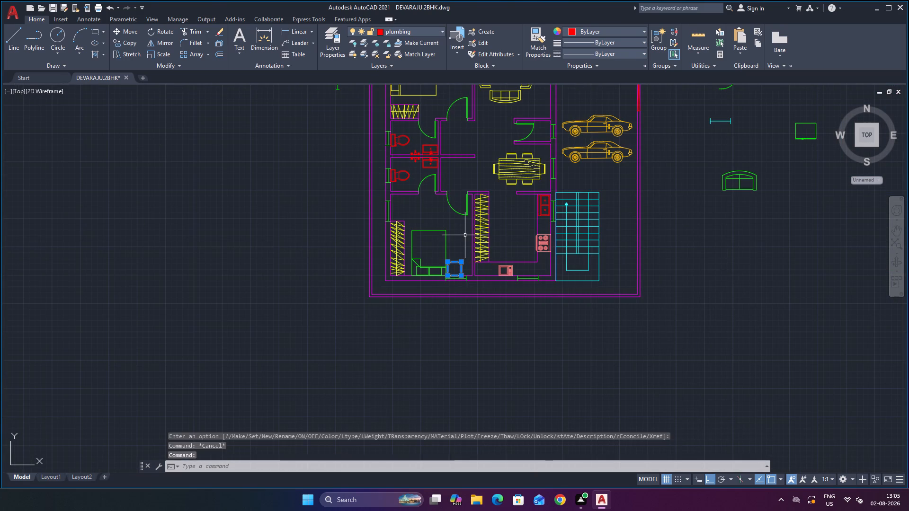
pyautogui.write('co')
pyautogui.press('Return')
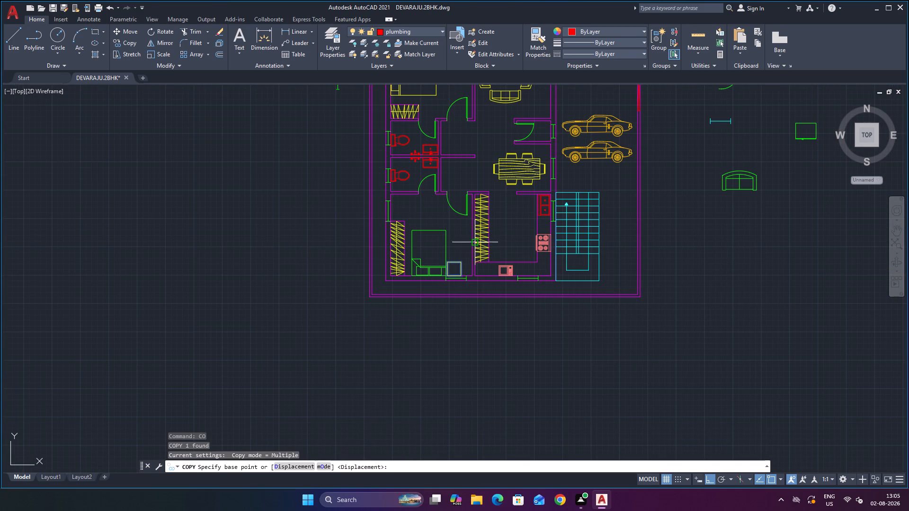
pyautogui.scroll(-2, 470, 258)
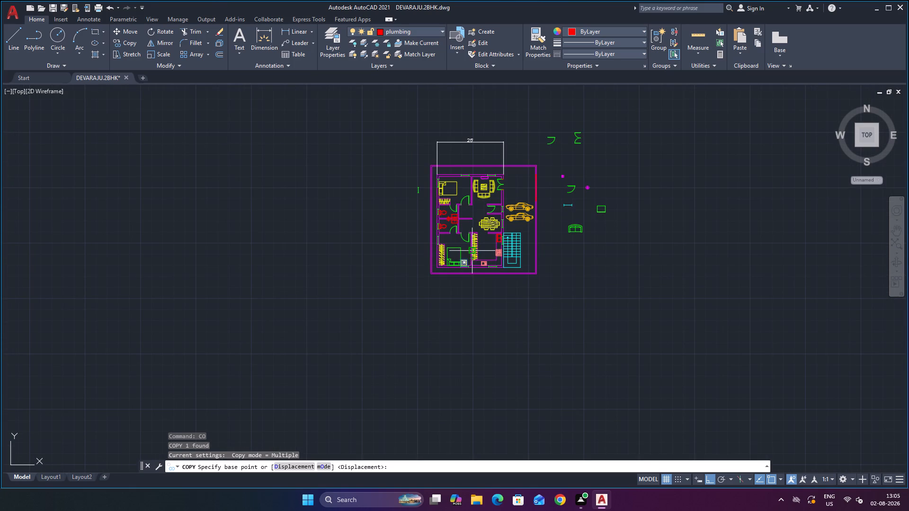
pyautogui.scroll(3, 441, 171)
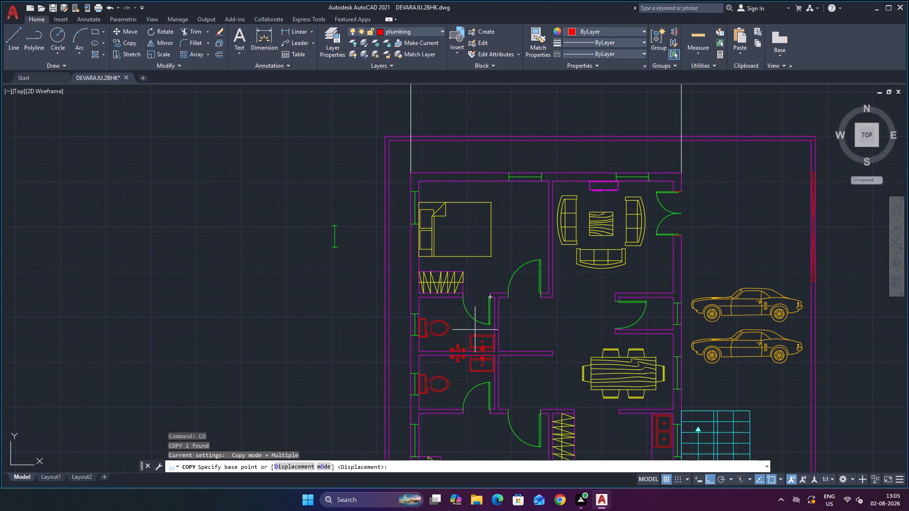
pyautogui.scroll(-2, 503, 319)
pyautogui.scroll(2, 525, 389)
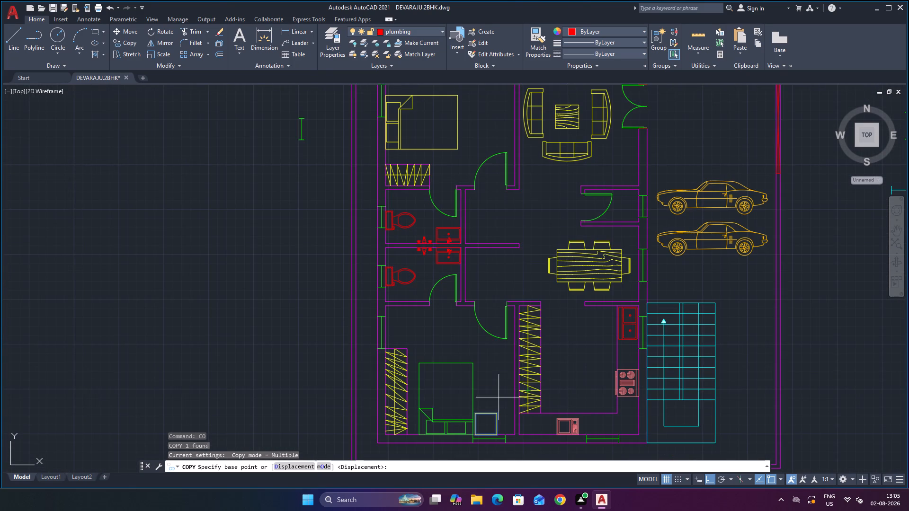
pyautogui.click(497, 412)
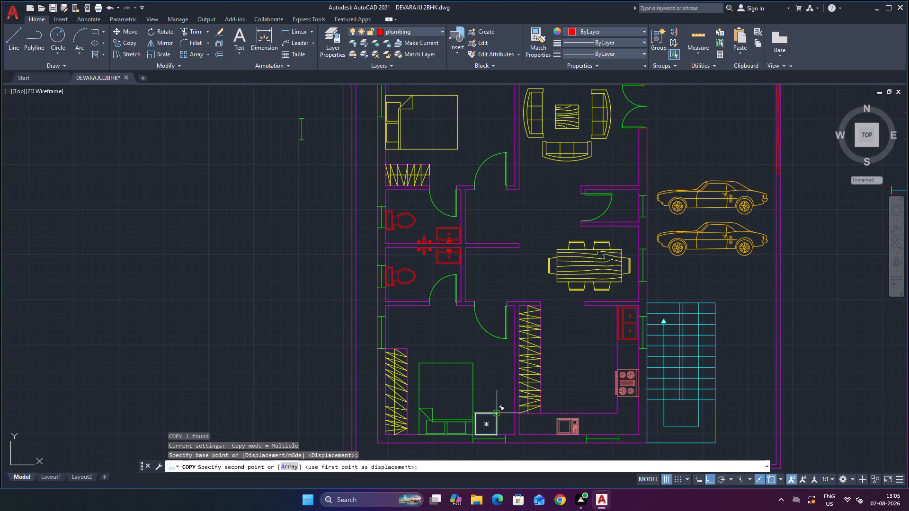
pyautogui.scroll(-2, 449, 254)
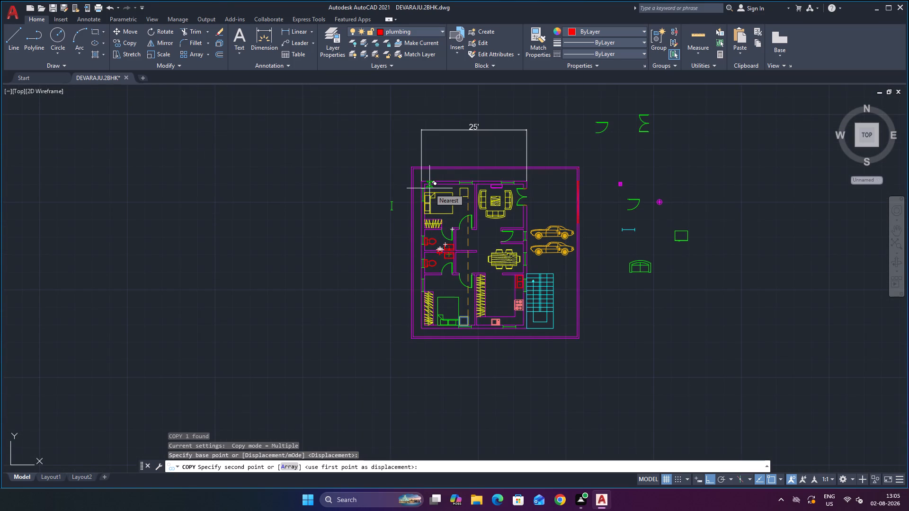
pyautogui.press('F8')
pyautogui.scroll(2, 444, 185)
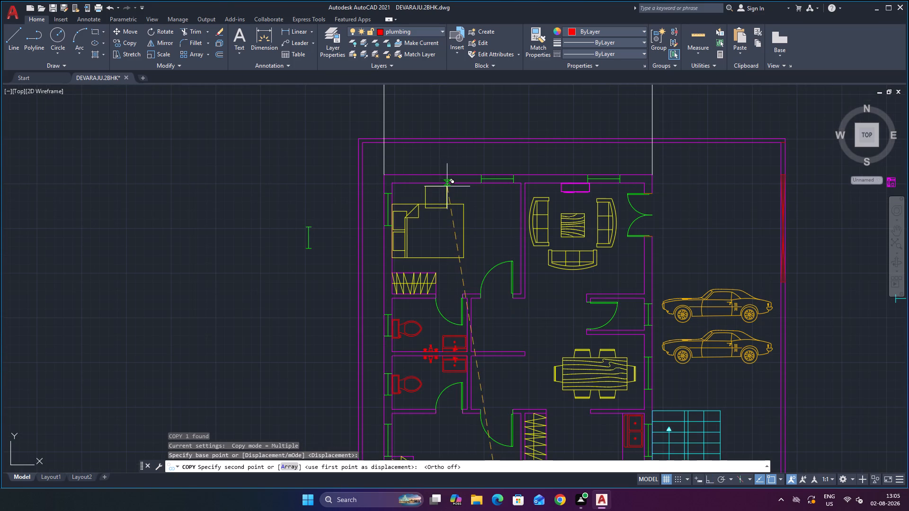
pyautogui.scroll(2, 416, 184)
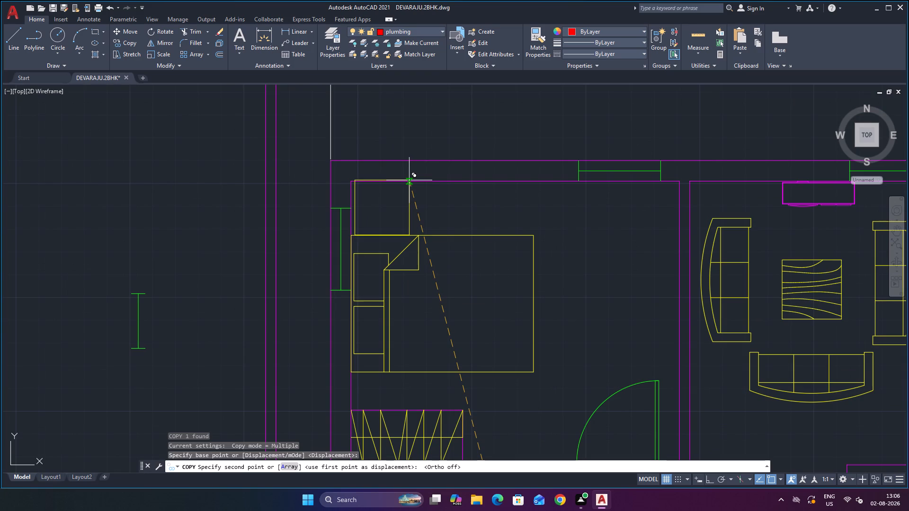
pyautogui.scroll(2, 409, 180)
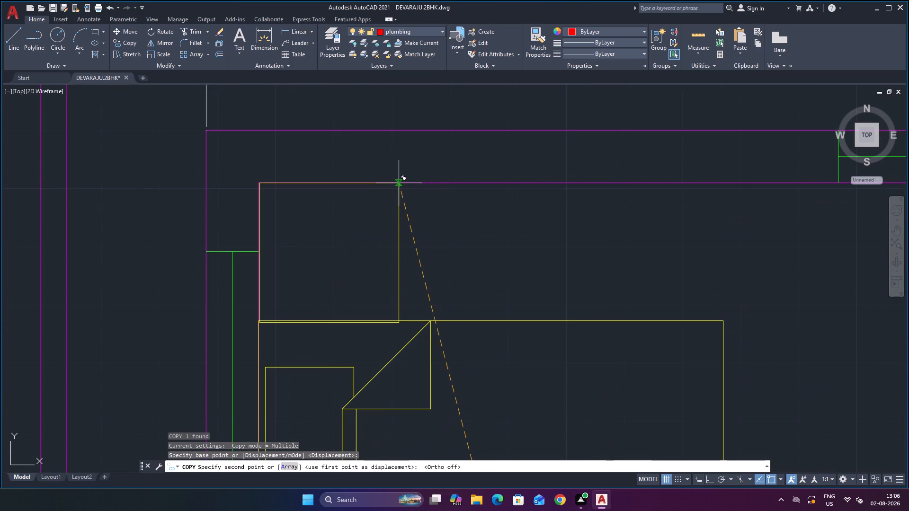
pyautogui.scroll(2, 399, 183)
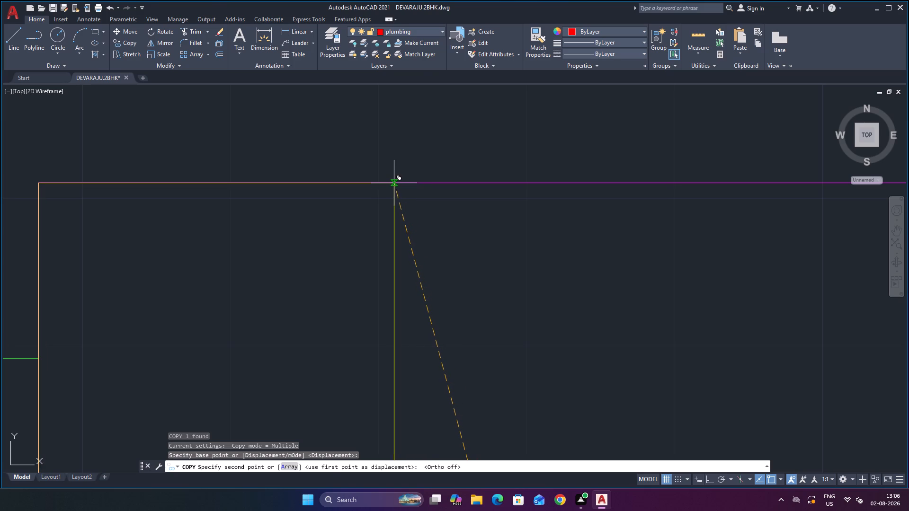
pyautogui.click(394, 183)
pyautogui.scroll(-3, 420, 186)
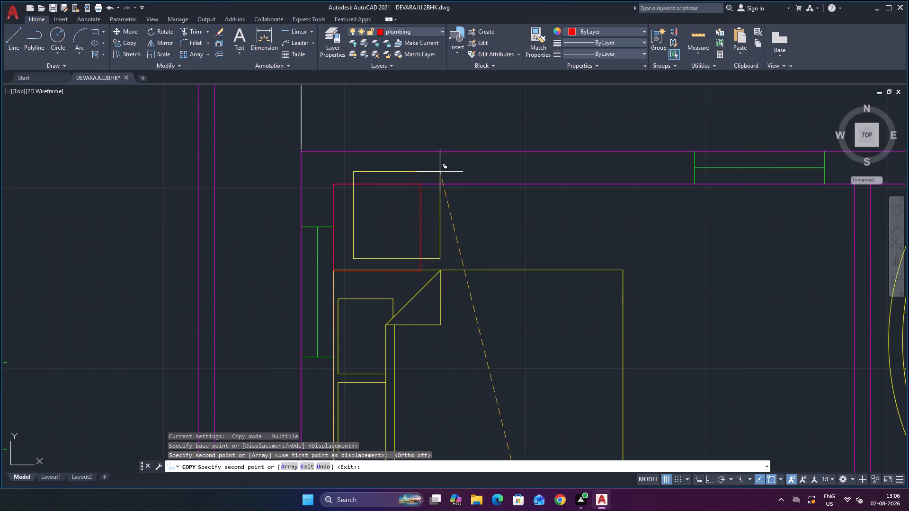
pyautogui.press('Escape')
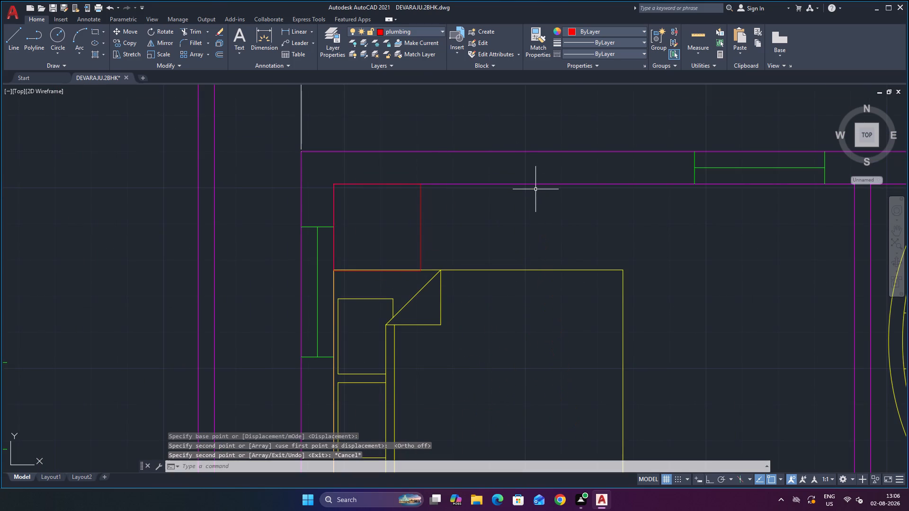
# With the copied bedside square in the upper bedroom selected, reapply yellow as the furniture layer's colour.
pyautogui.click(420, 216)
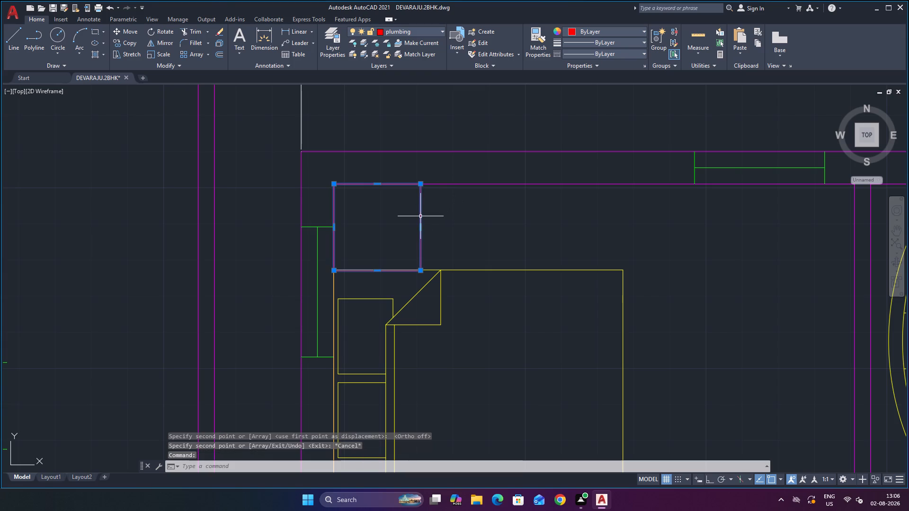
pyautogui.click(406, 32)
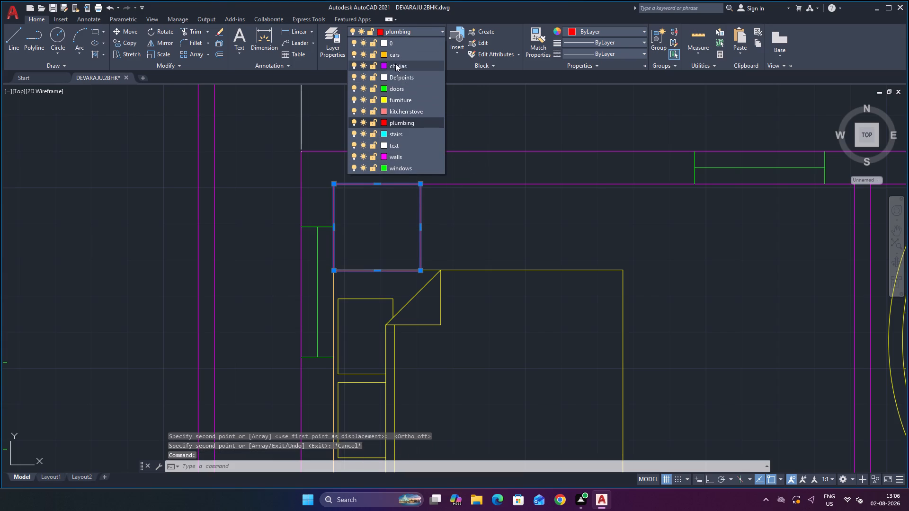
pyautogui.click(386, 98)
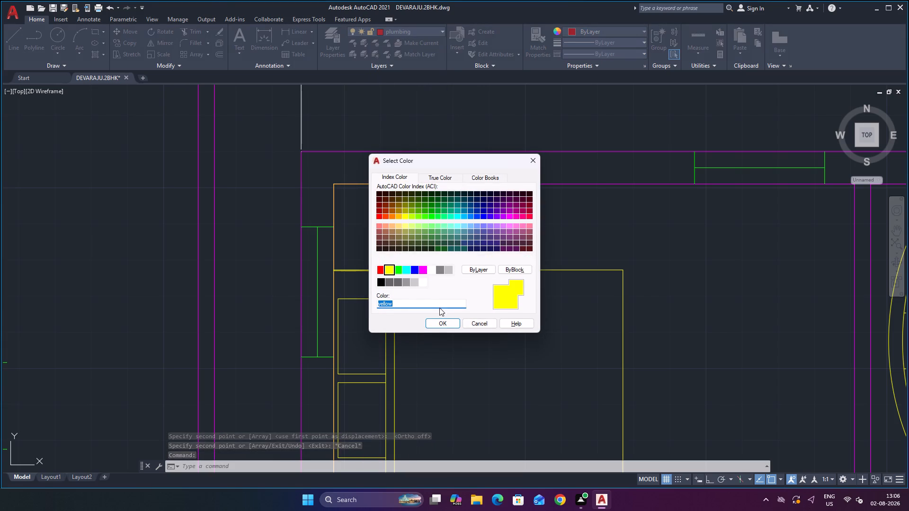
pyautogui.click(441, 323)
pyautogui.scroll(-1, 459, 299)
pyautogui.scroll(1, 473, 366)
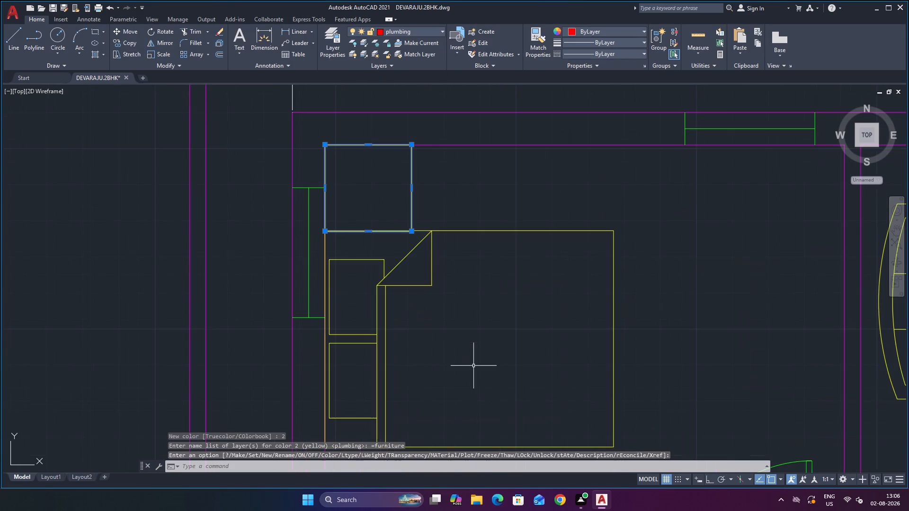
# Move the upper bedroom's bed slightly down along the wall, away from the bedside square, by its insertion grip.
pyautogui.scroll(-2, 476, 282)
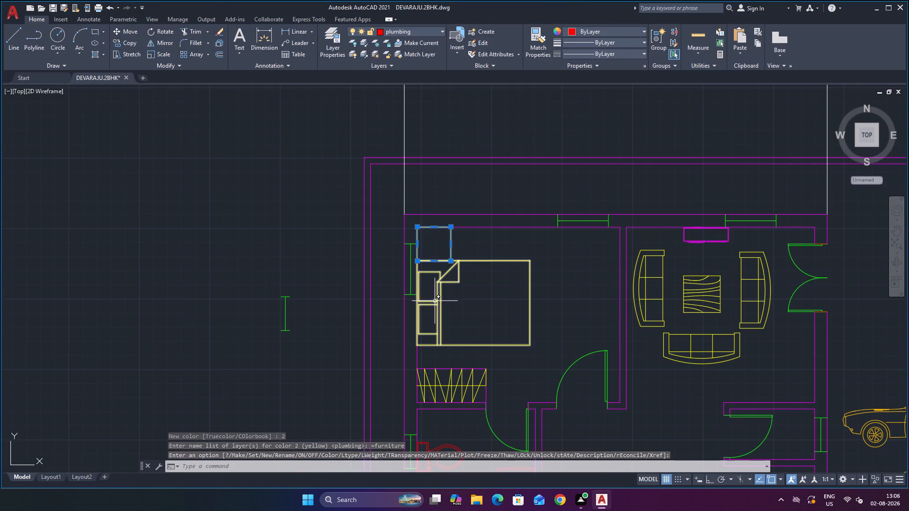
pyautogui.click(435, 301)
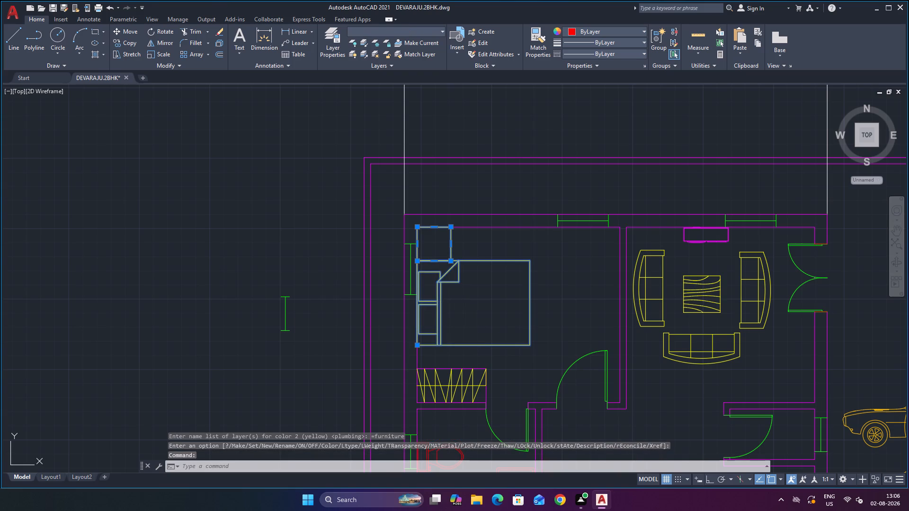
pyautogui.press('Escape')
pyautogui.press('Escape')
pyautogui.click(474, 344)
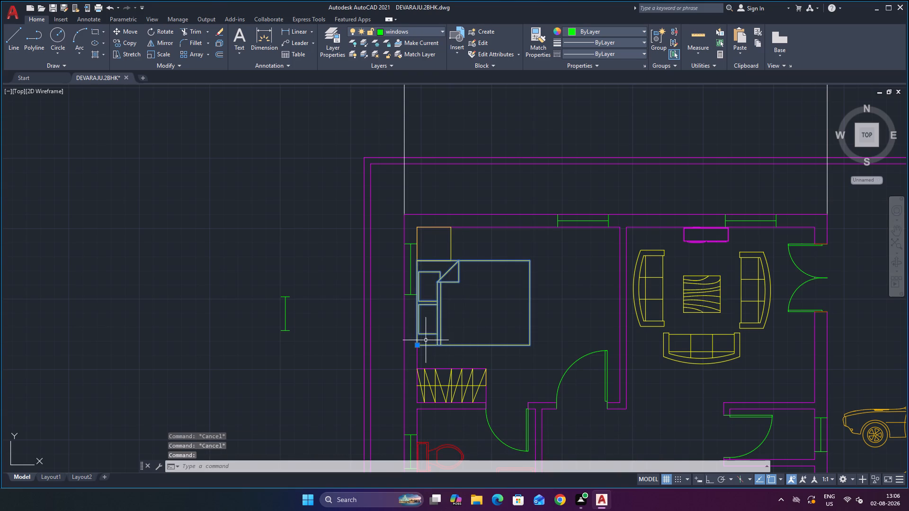
pyautogui.click(419, 345)
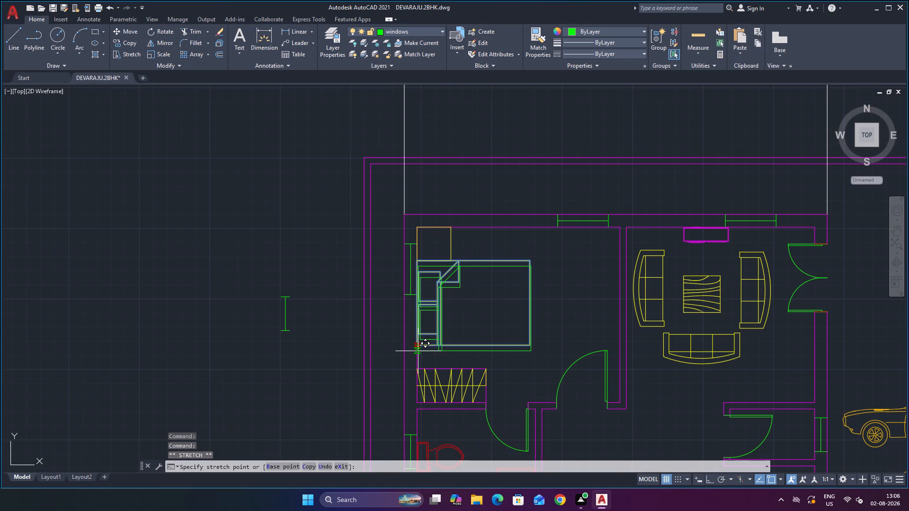
pyautogui.click(418, 351)
pyautogui.press('Escape')
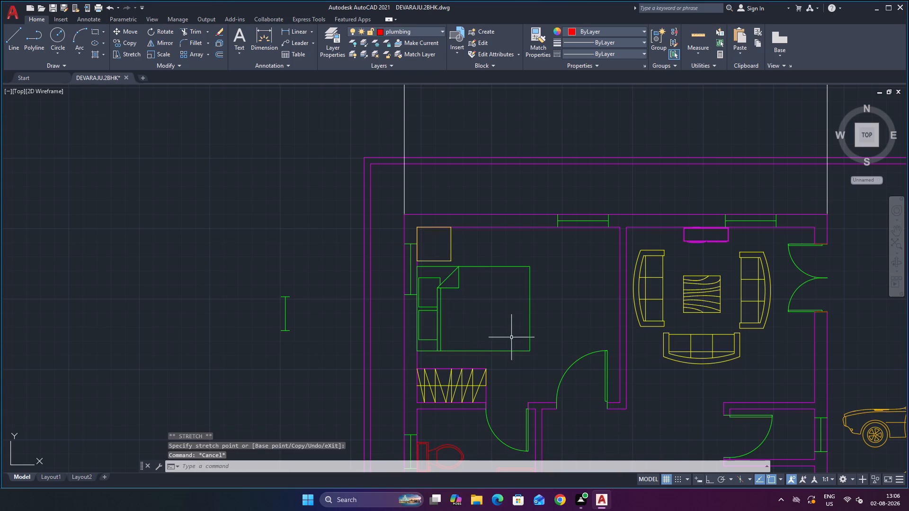
# With the lower bedroom's bed selected, reapply yellow as the furniture layer's colour.
pyautogui.scroll(-3, 535, 303)
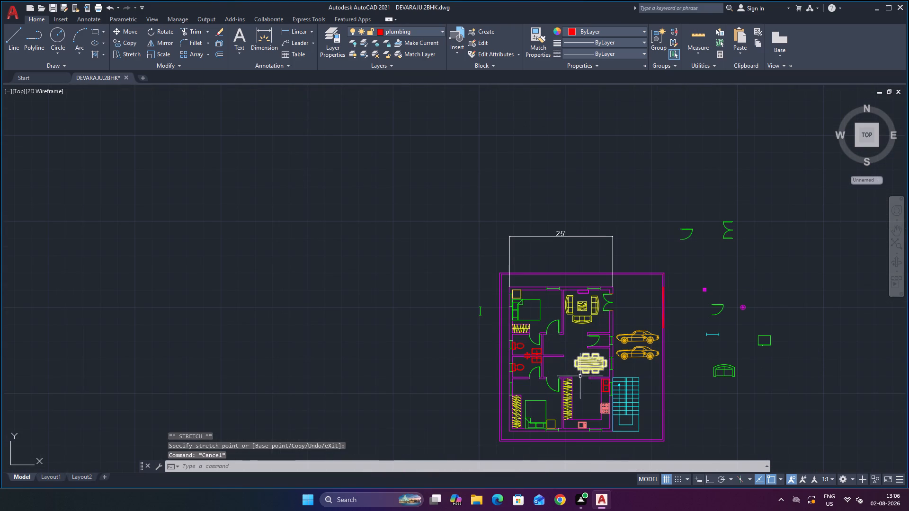
pyautogui.scroll(2, 619, 413)
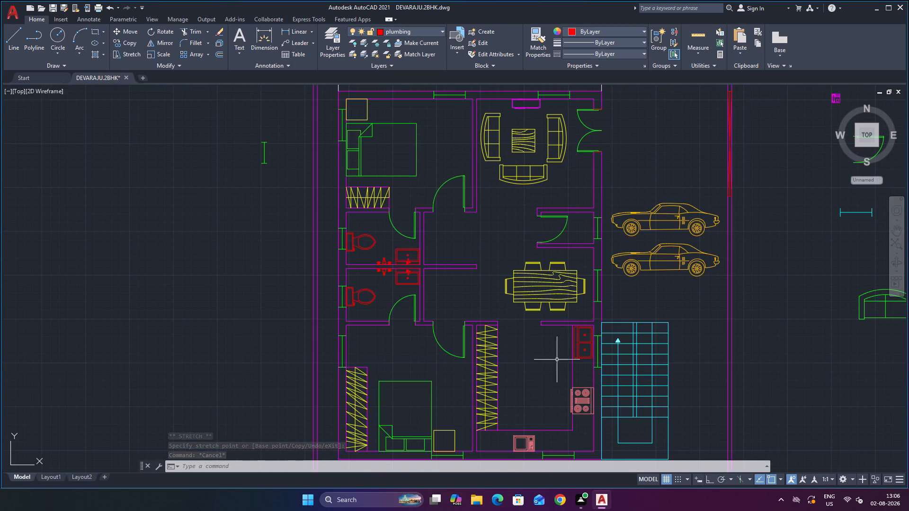
pyautogui.scroll(-2, 556, 391)
pyautogui.scroll(2, 565, 426)
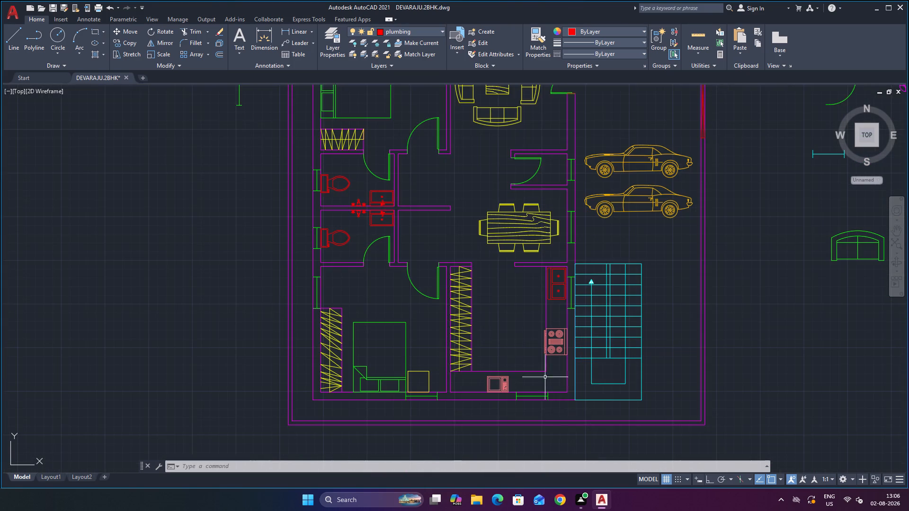
pyautogui.scroll(-2, 519, 337)
pyautogui.scroll(1, 501, 373)
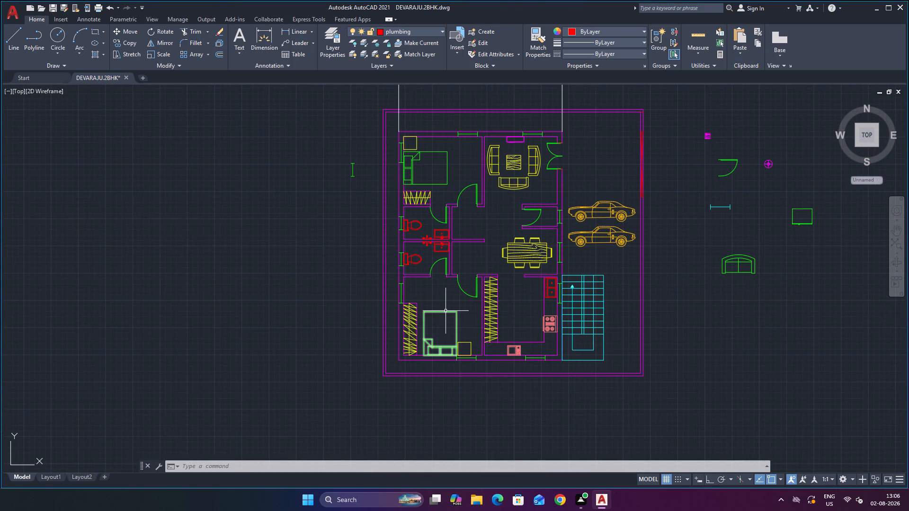
pyautogui.click(446, 311)
pyautogui.click(393, 31)
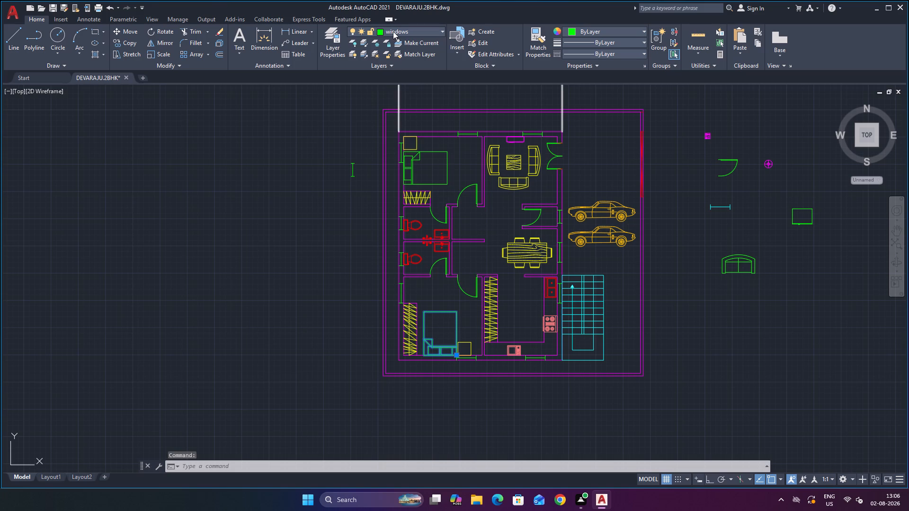
pyautogui.click(384, 99)
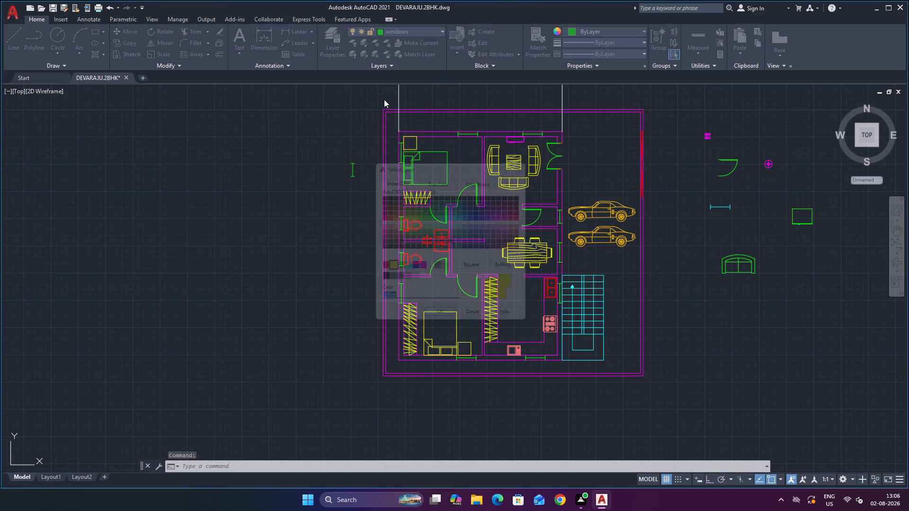
pyautogui.click(455, 320)
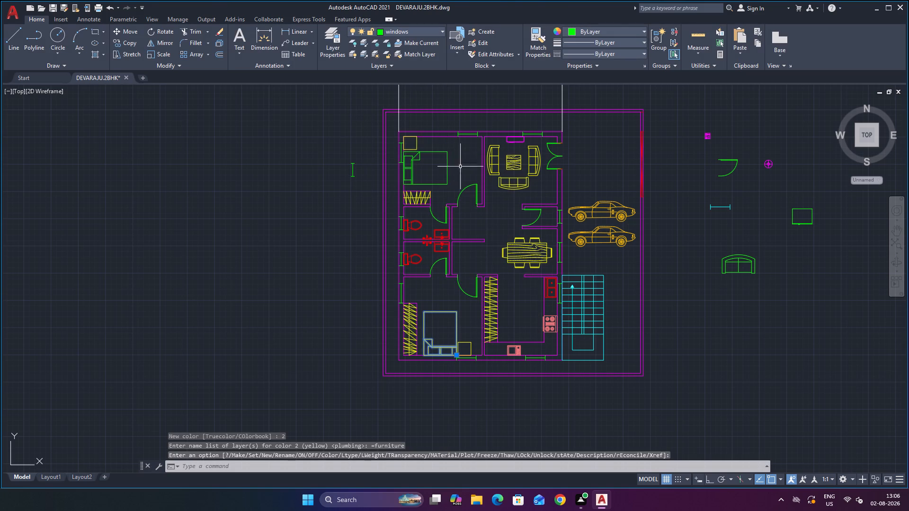
# Add the upper bedroom's bed to the selection and reapply yellow as the furniture layer's colour.
pyautogui.click(445, 158)
pyautogui.click(446, 150)
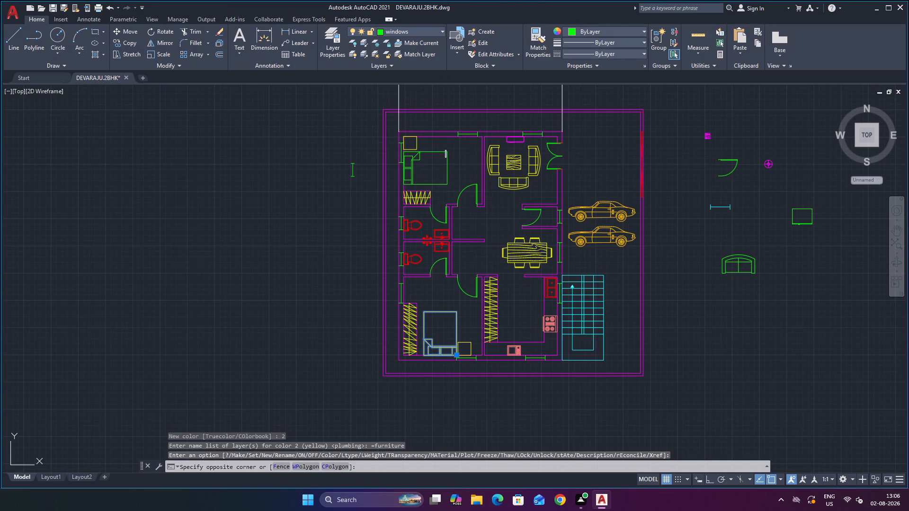
pyautogui.click(447, 154)
pyautogui.click(396, 29)
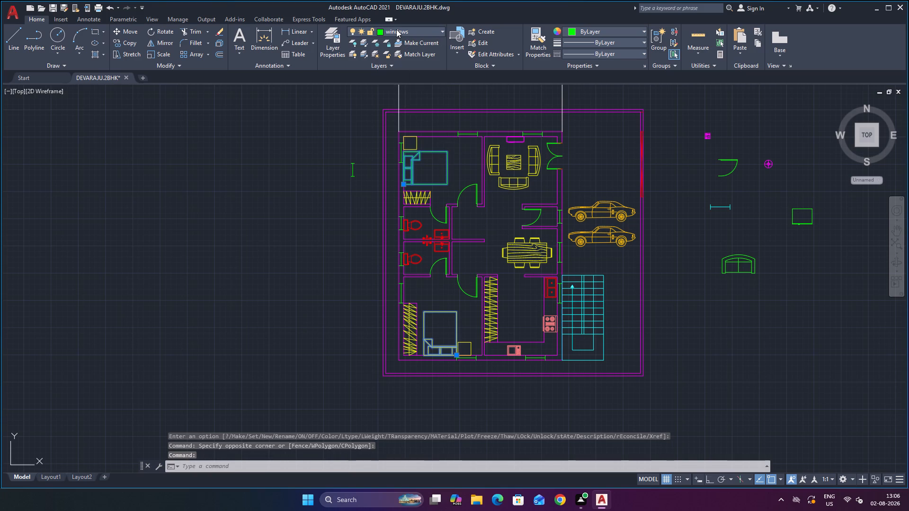
pyautogui.click(385, 101)
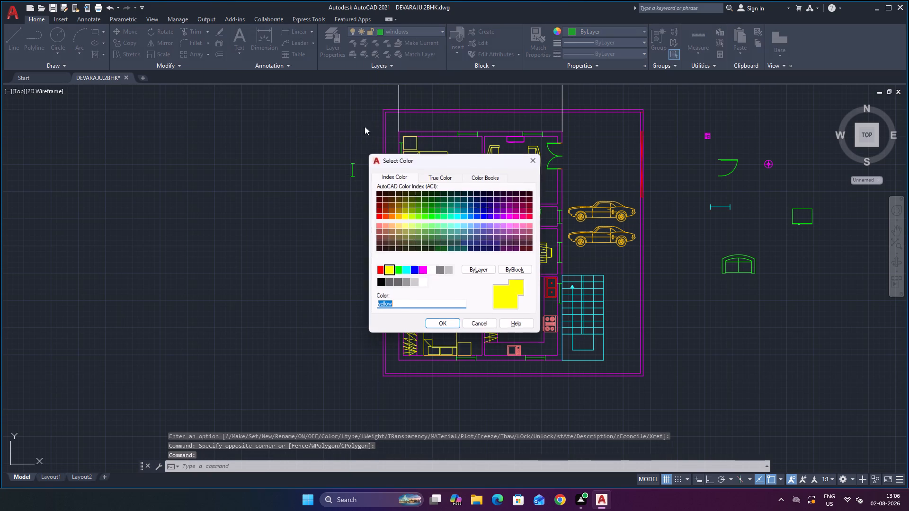
pyautogui.click(441, 324)
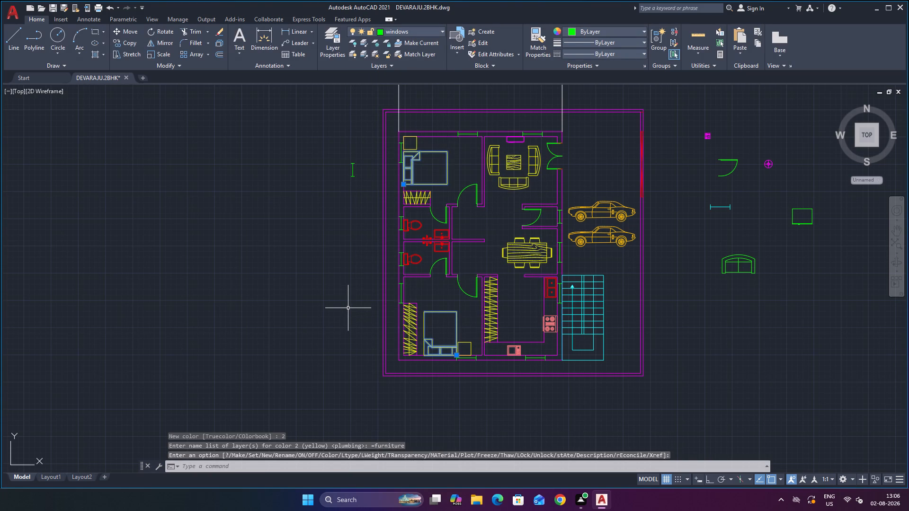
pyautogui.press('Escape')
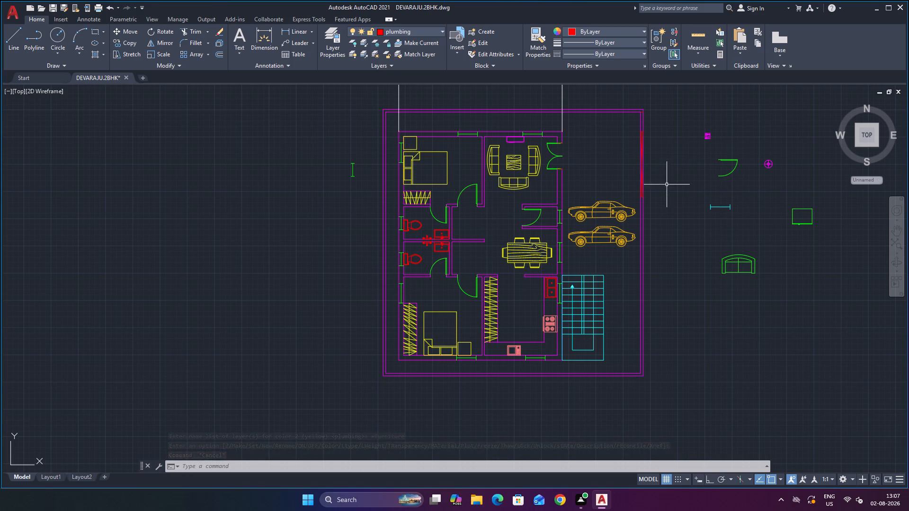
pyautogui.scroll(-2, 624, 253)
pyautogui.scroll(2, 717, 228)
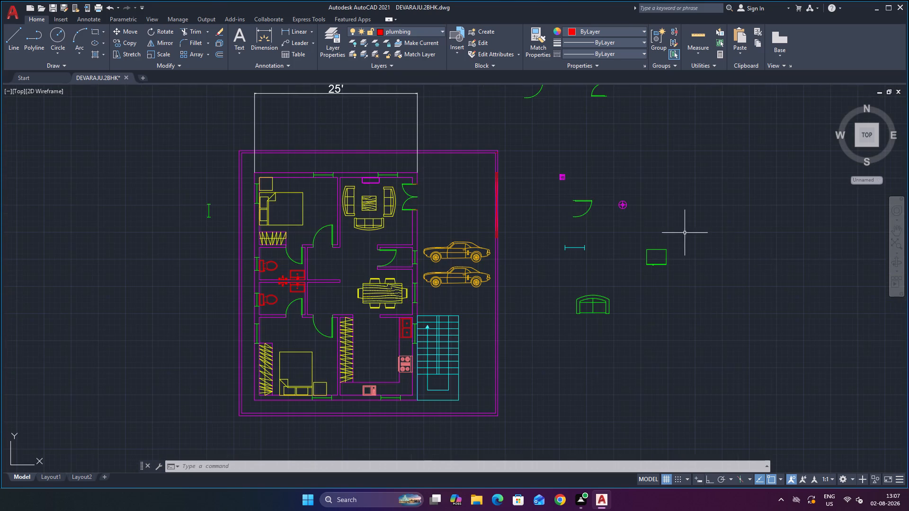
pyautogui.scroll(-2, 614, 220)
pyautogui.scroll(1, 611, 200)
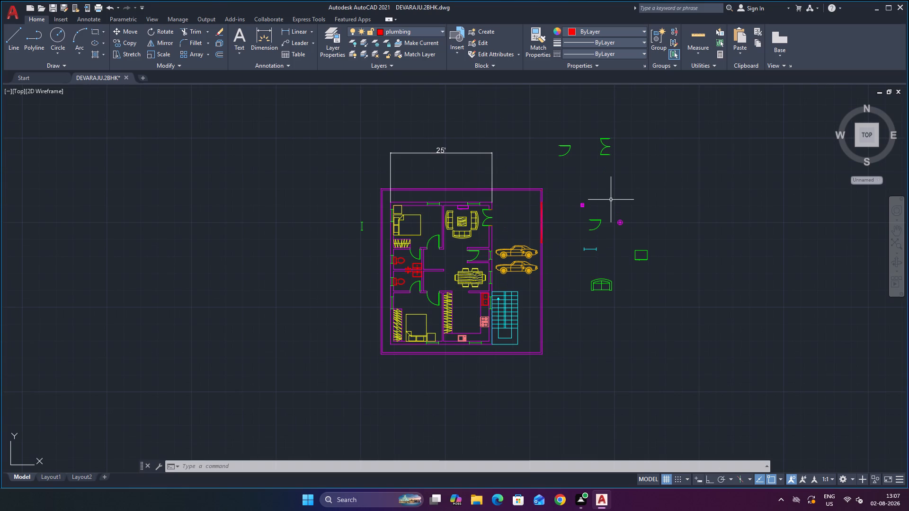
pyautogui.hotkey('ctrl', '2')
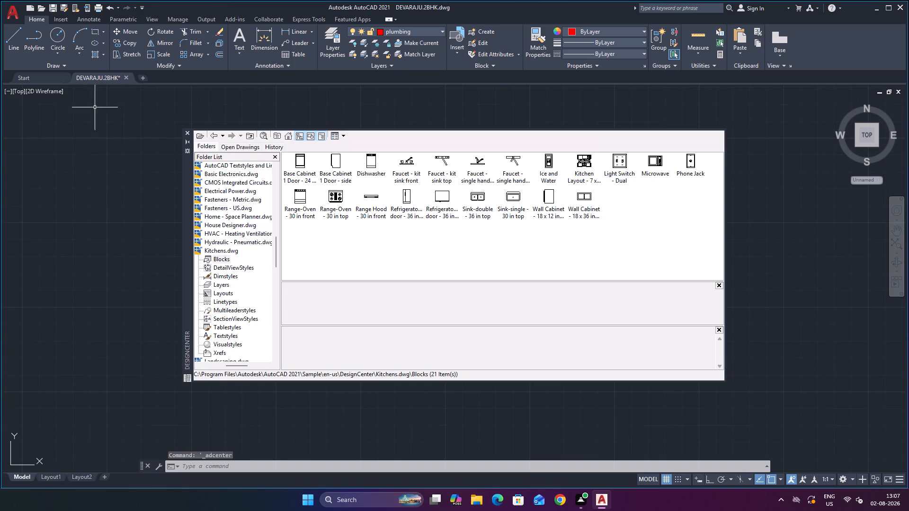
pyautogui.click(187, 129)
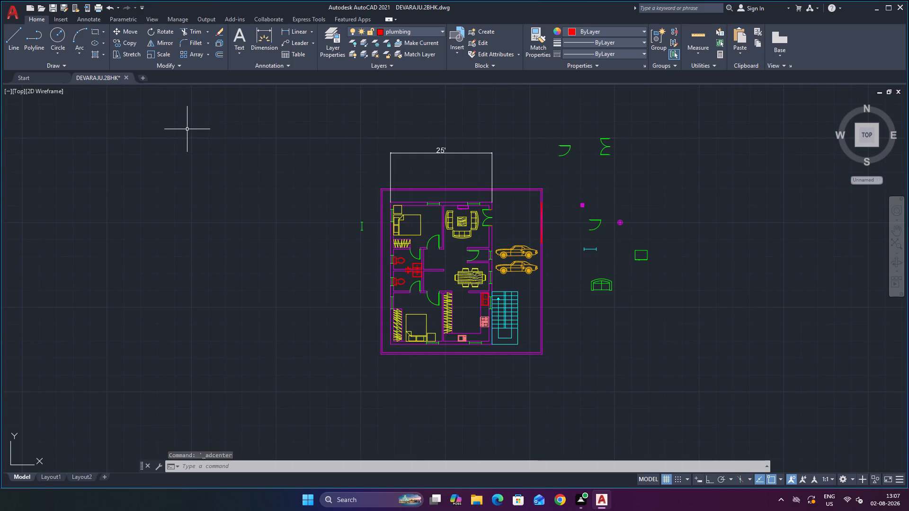
# Look through the Architectural and Annotation tool palettes for symbols that could be added to the floor plan.
pyautogui.hotkey('ctrl', '3')
pyautogui.scroll(-4, 195, 186)
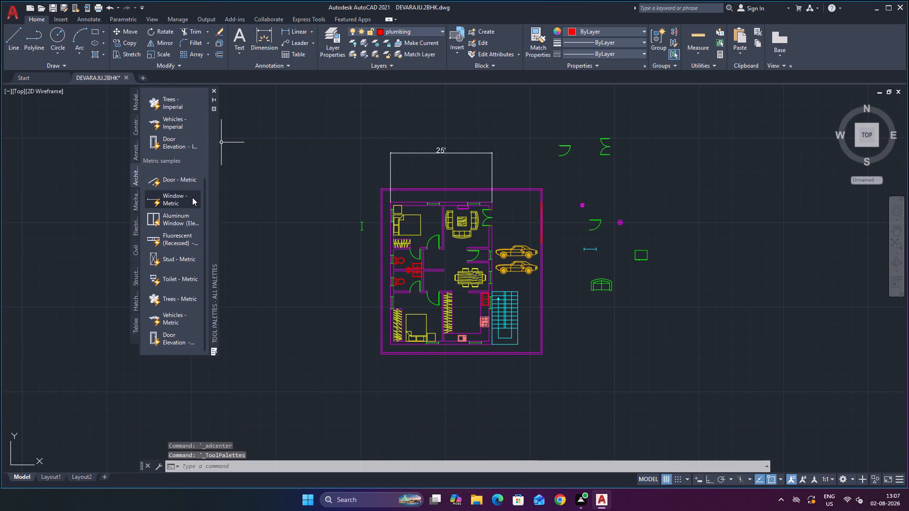
pyautogui.scroll(-3, 191, 284)
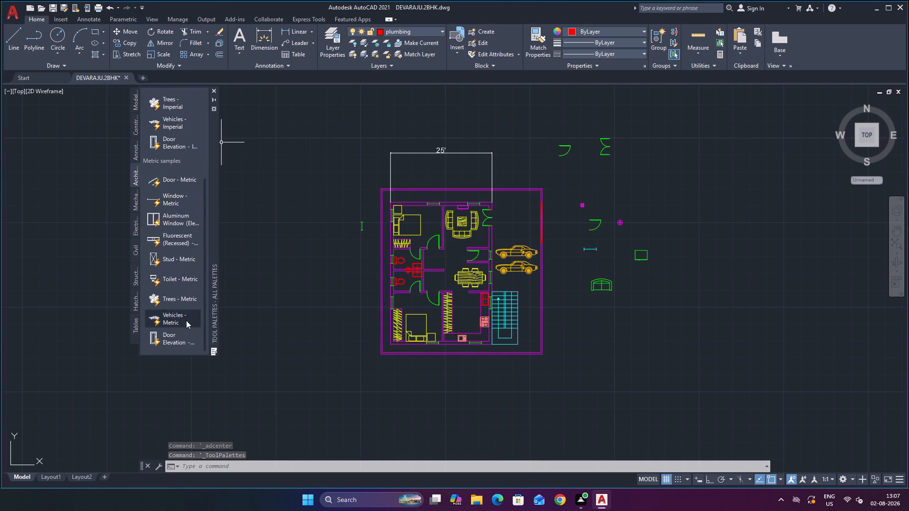
pyautogui.scroll(7, 187, 321)
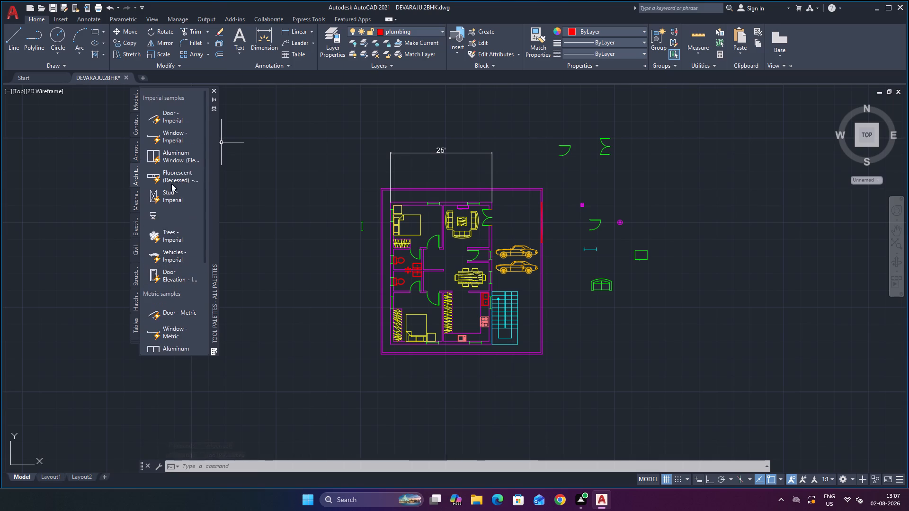
pyautogui.doubleClick(137, 151)
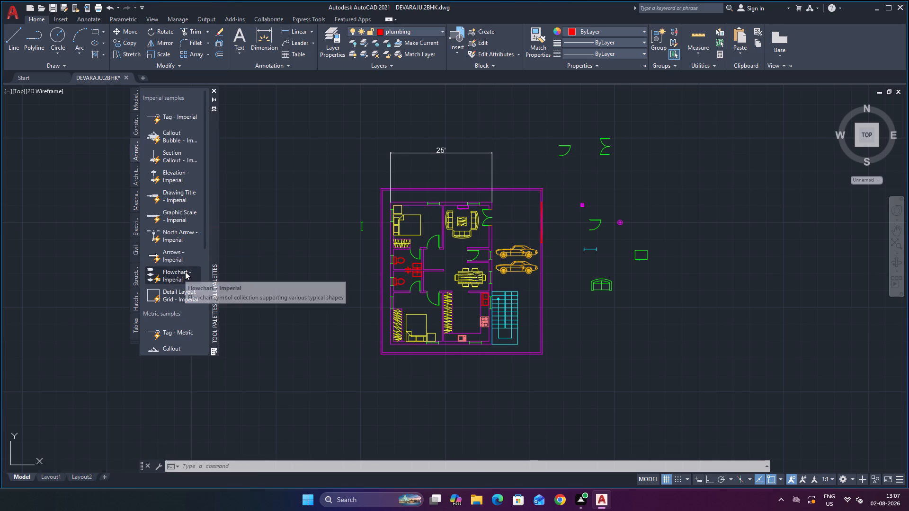
pyautogui.press('Escape')
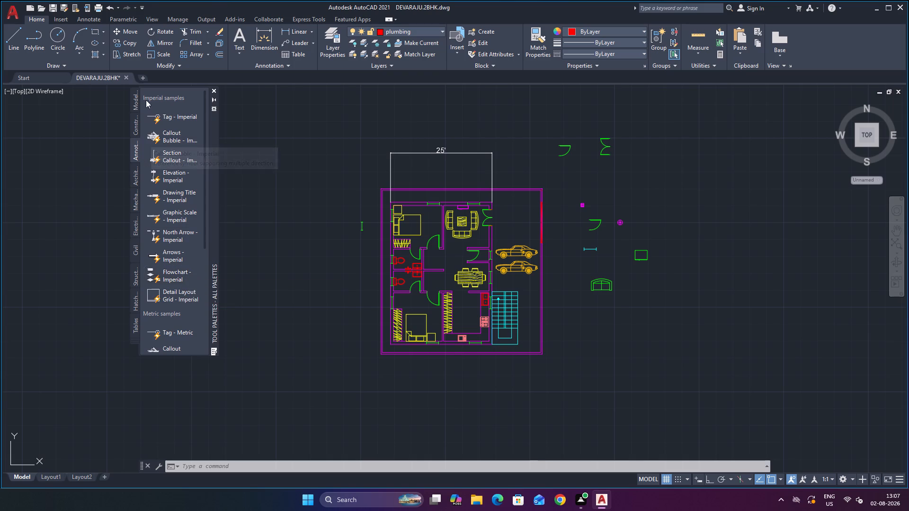
pyautogui.click(215, 92)
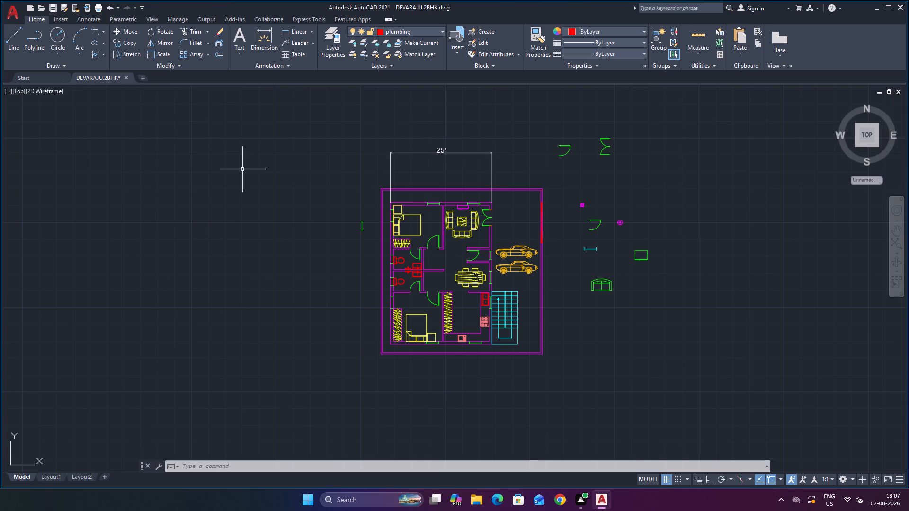
# Open the block collection of the Home - Space Planner.dwg sample drawing in DesignCenter.
pyautogui.hotkey('ctrl', '2')
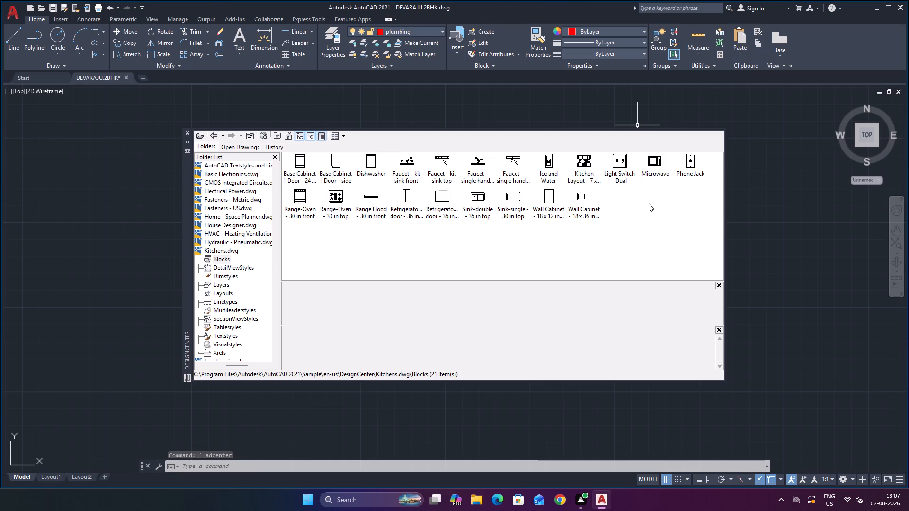
pyautogui.click(215, 136)
pyautogui.click(215, 136)
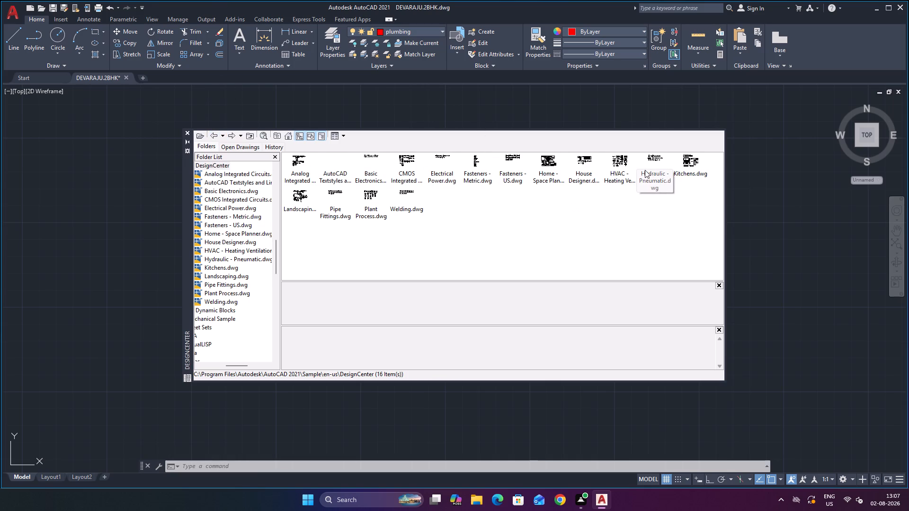
pyautogui.doubleClick(549, 166)
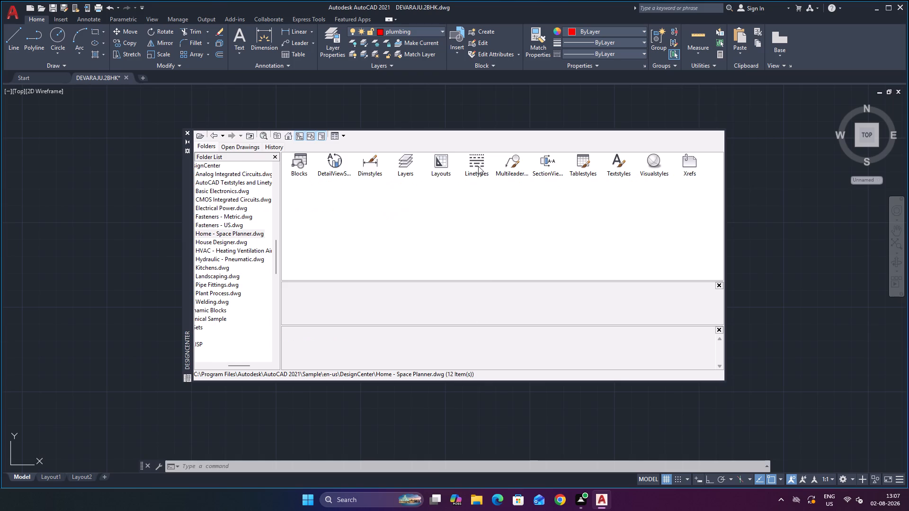
pyautogui.doubleClick(302, 158)
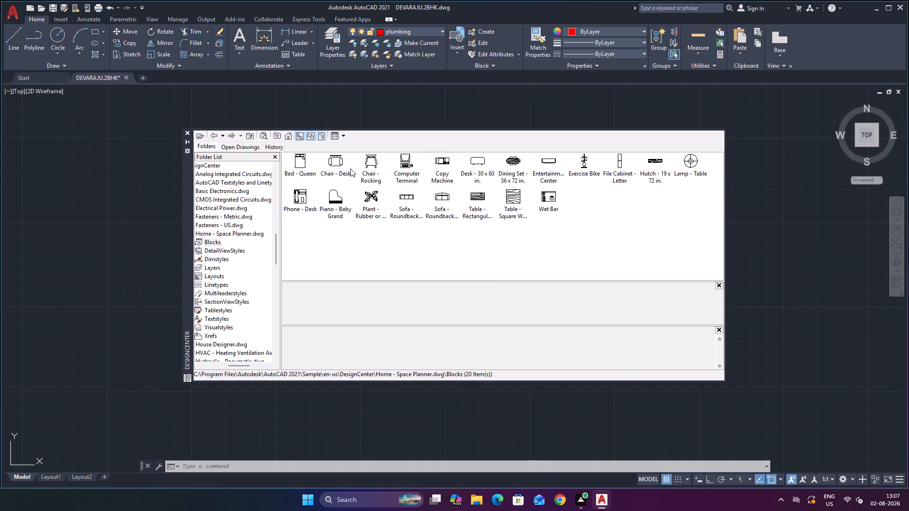